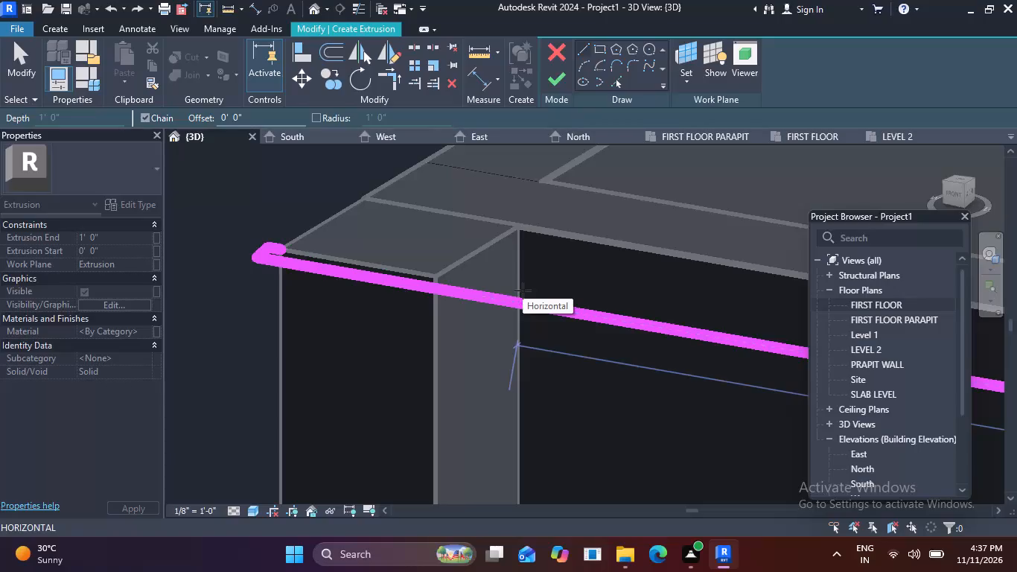
Undo all the profile lines sketched at the top of the west corner strip.
{"action": "key", "text": "ctrl+z"}
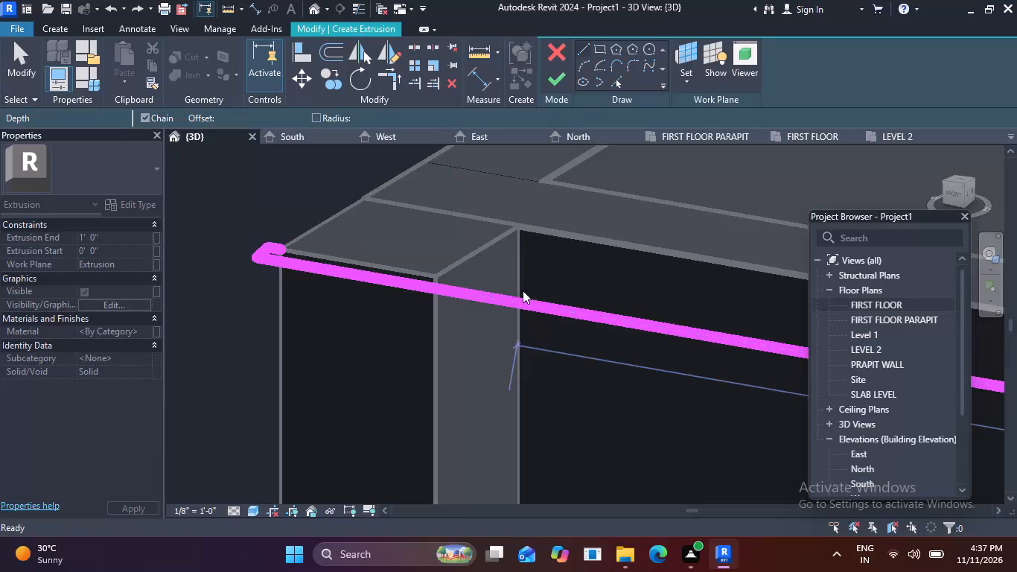
{"action": "key", "text": "ctrl+z"}
{"action": "key", "text": "ctrl+z"}
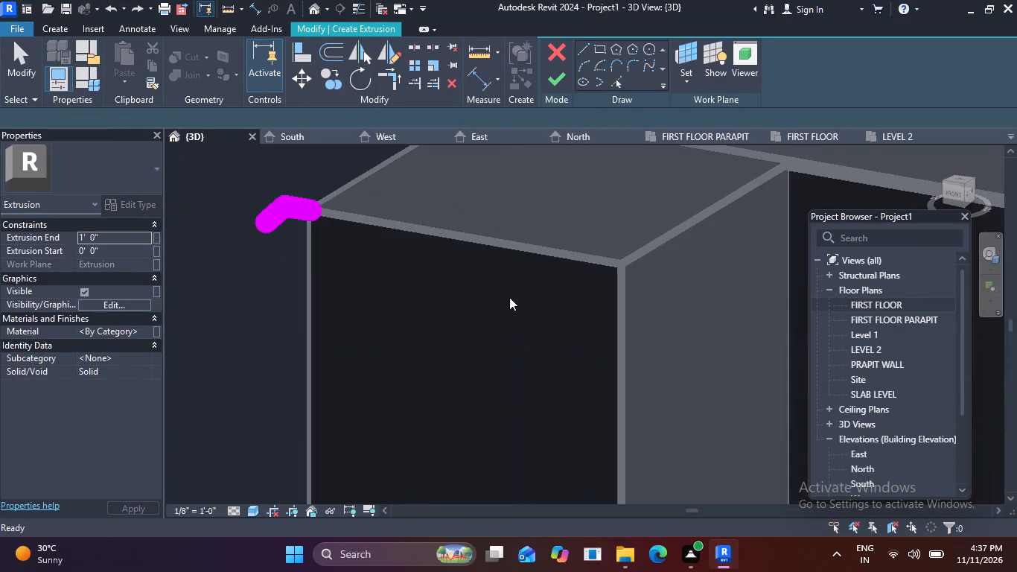
{"action": "scroll", "coordinate": [491, 246], "scroll_direction": "up", "scroll_amount": 3}
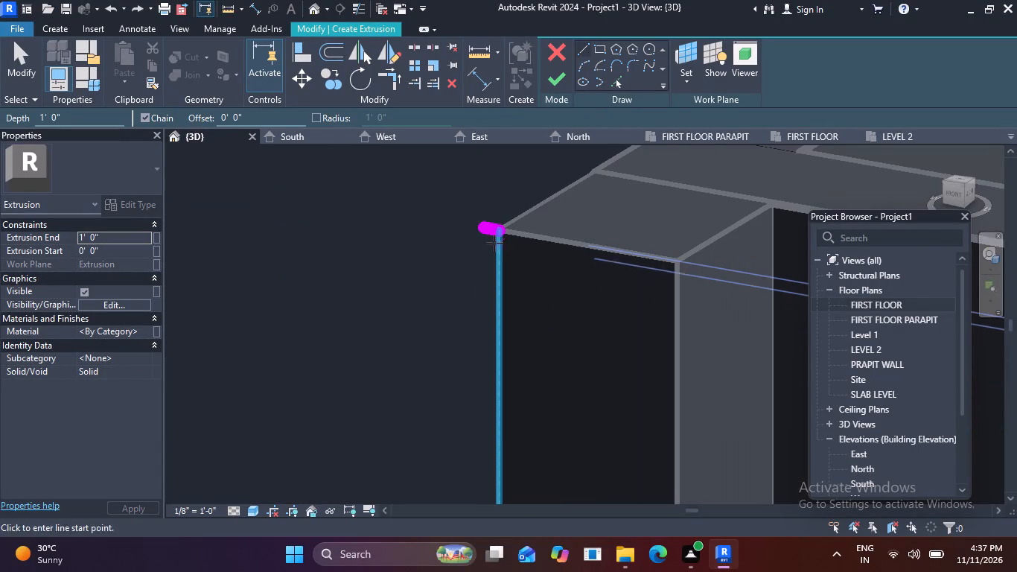
{"action": "key", "text": "ctrl+z"}
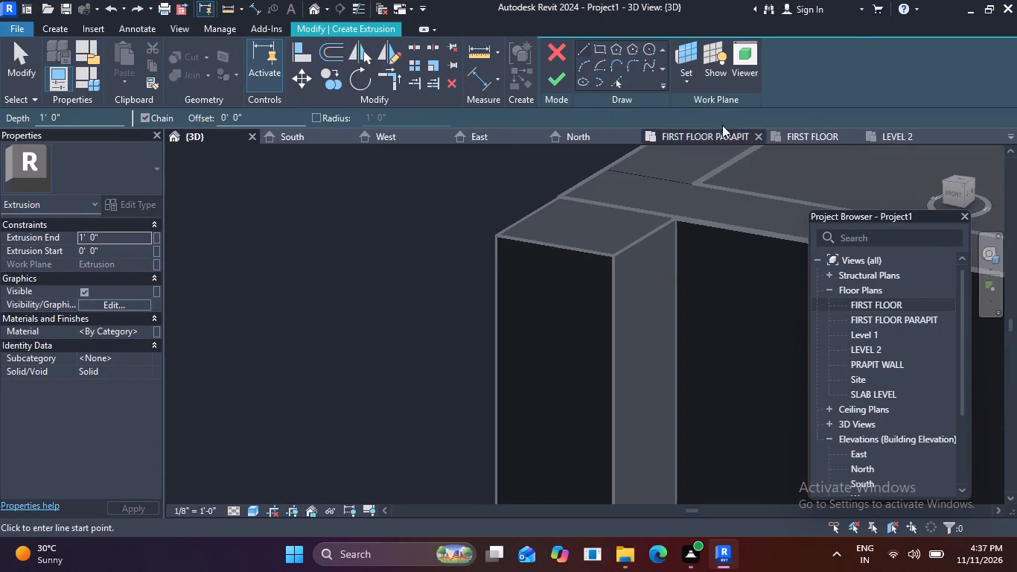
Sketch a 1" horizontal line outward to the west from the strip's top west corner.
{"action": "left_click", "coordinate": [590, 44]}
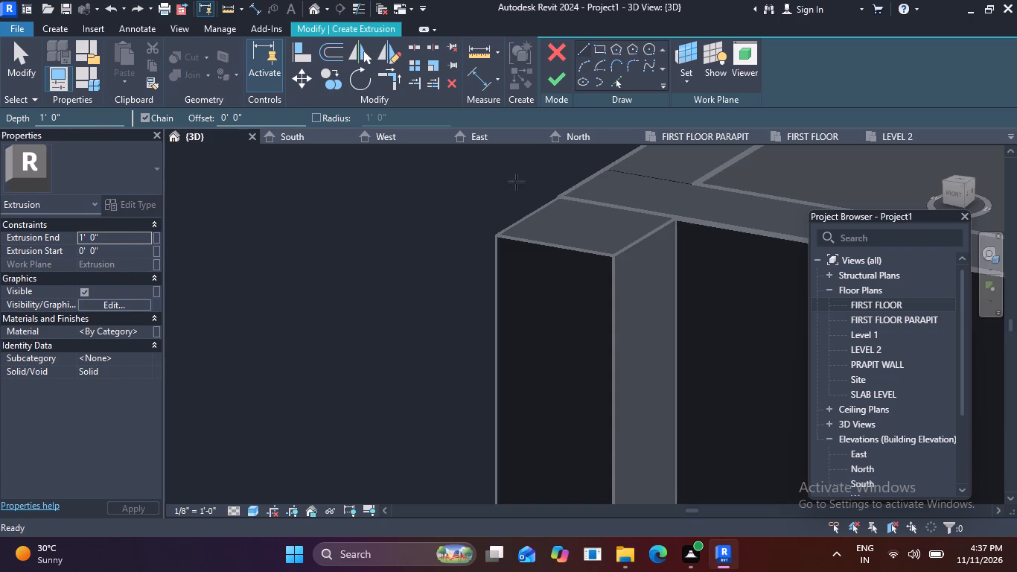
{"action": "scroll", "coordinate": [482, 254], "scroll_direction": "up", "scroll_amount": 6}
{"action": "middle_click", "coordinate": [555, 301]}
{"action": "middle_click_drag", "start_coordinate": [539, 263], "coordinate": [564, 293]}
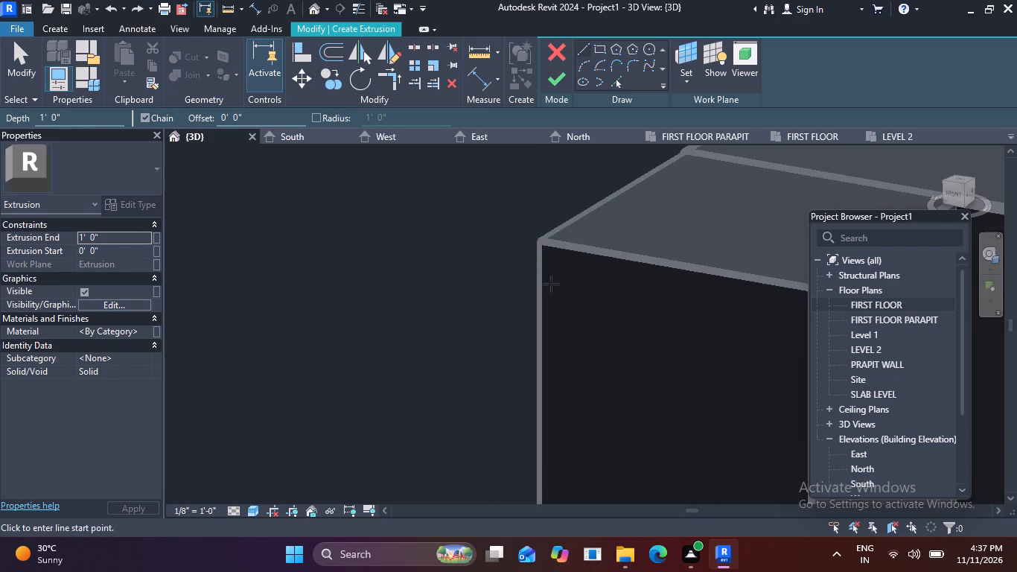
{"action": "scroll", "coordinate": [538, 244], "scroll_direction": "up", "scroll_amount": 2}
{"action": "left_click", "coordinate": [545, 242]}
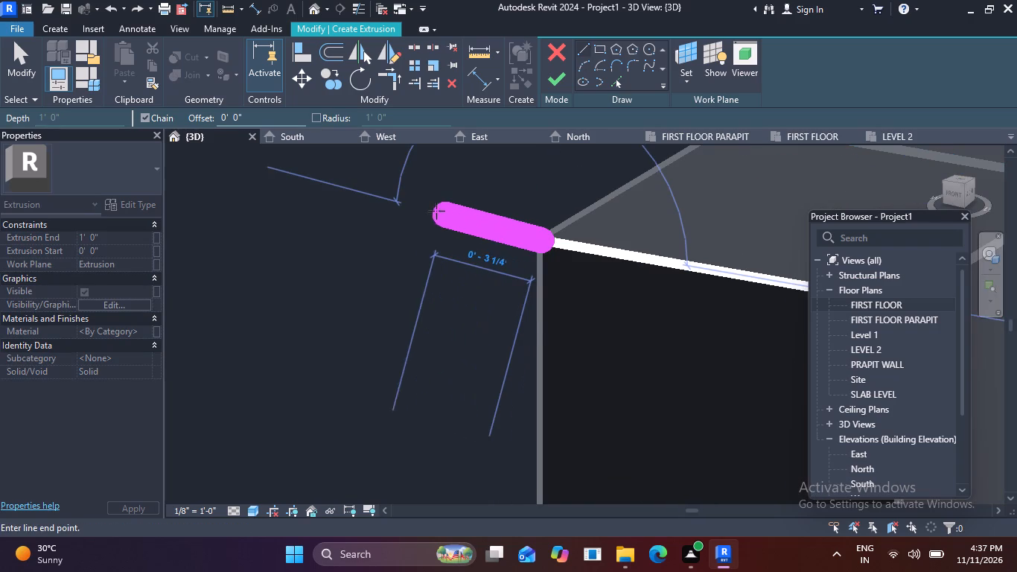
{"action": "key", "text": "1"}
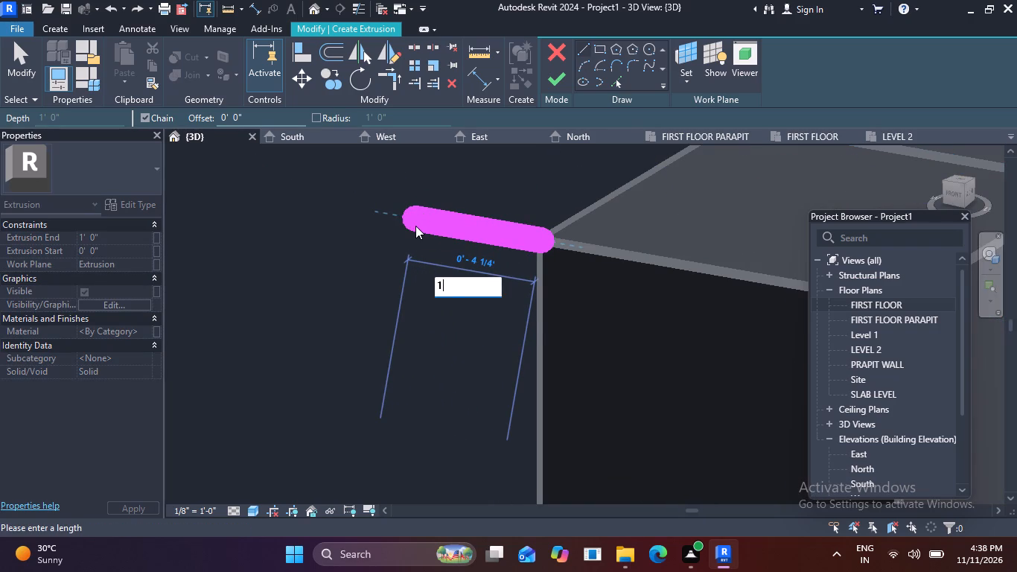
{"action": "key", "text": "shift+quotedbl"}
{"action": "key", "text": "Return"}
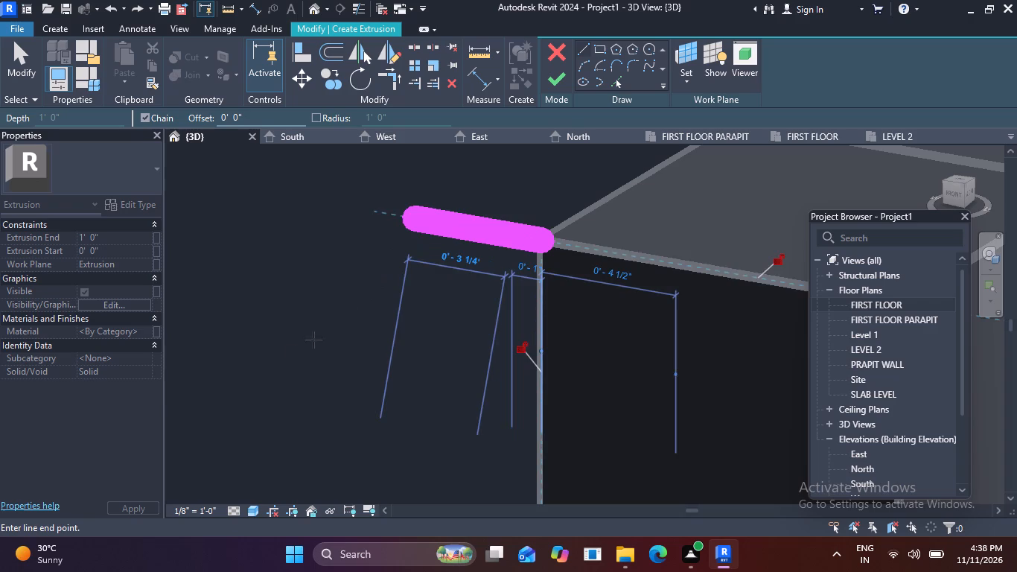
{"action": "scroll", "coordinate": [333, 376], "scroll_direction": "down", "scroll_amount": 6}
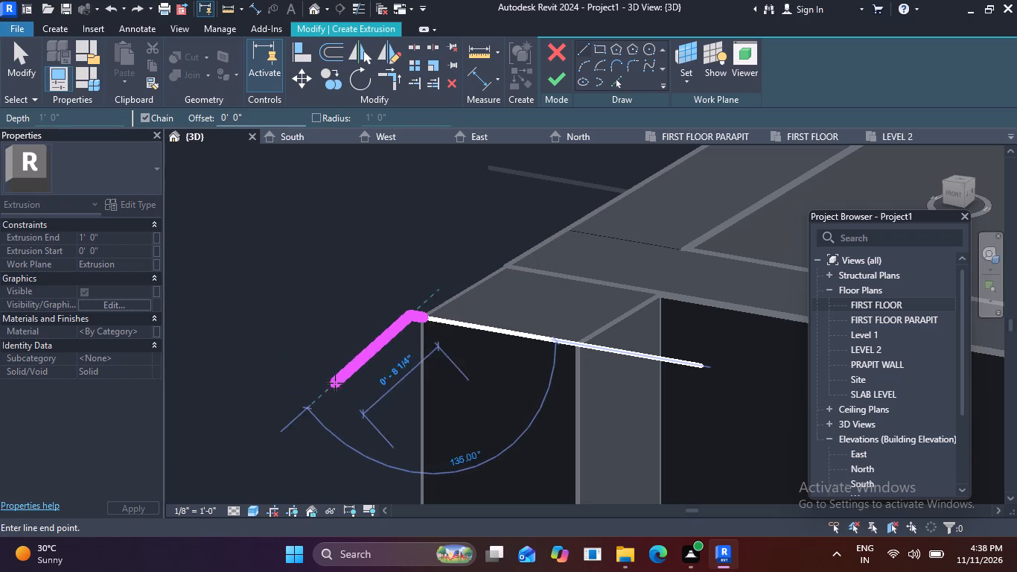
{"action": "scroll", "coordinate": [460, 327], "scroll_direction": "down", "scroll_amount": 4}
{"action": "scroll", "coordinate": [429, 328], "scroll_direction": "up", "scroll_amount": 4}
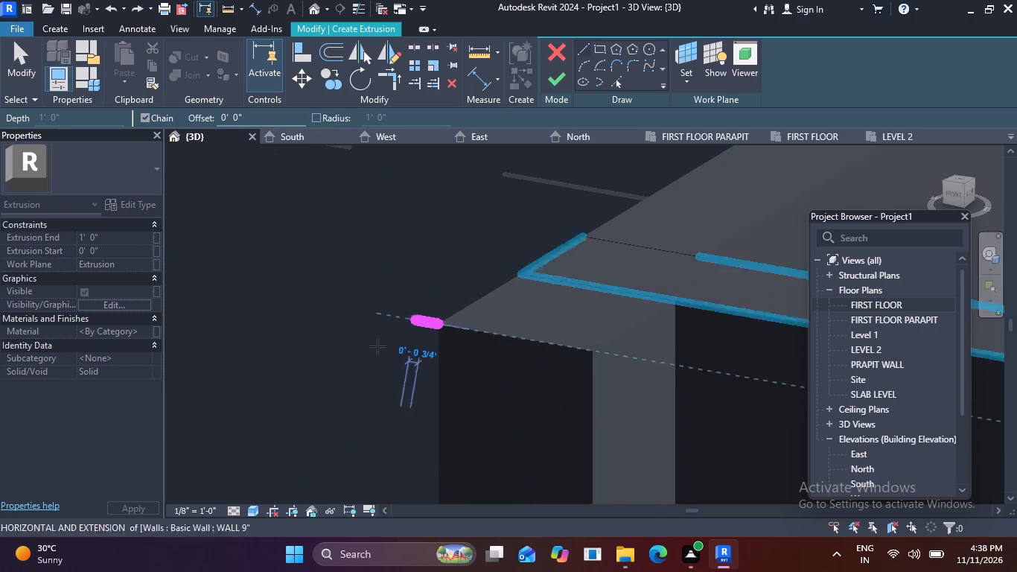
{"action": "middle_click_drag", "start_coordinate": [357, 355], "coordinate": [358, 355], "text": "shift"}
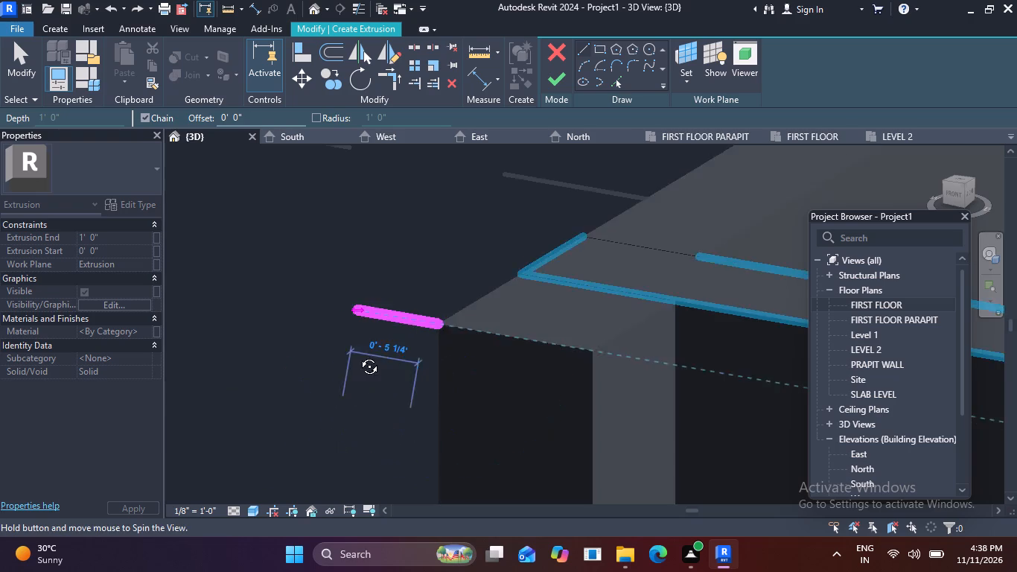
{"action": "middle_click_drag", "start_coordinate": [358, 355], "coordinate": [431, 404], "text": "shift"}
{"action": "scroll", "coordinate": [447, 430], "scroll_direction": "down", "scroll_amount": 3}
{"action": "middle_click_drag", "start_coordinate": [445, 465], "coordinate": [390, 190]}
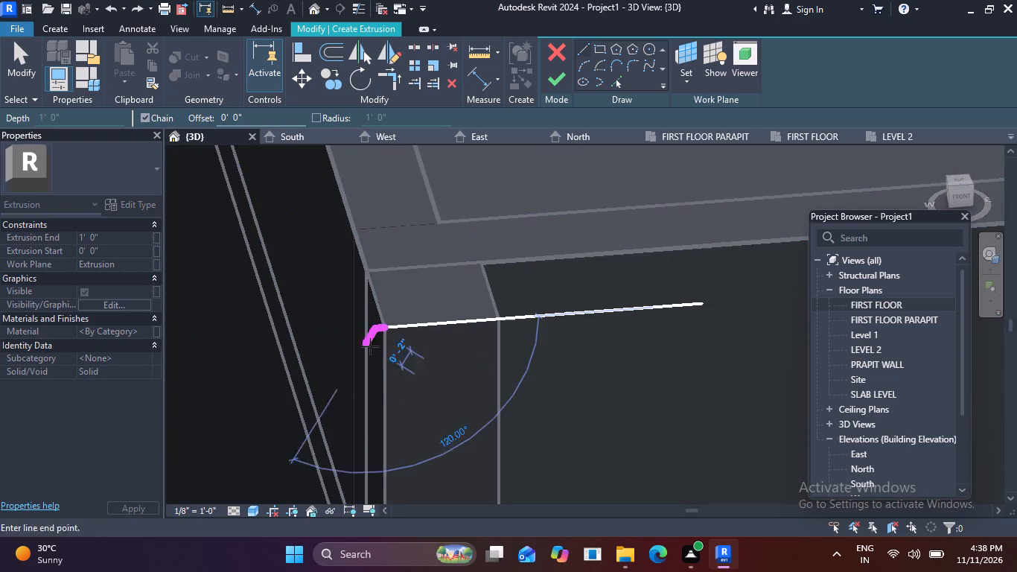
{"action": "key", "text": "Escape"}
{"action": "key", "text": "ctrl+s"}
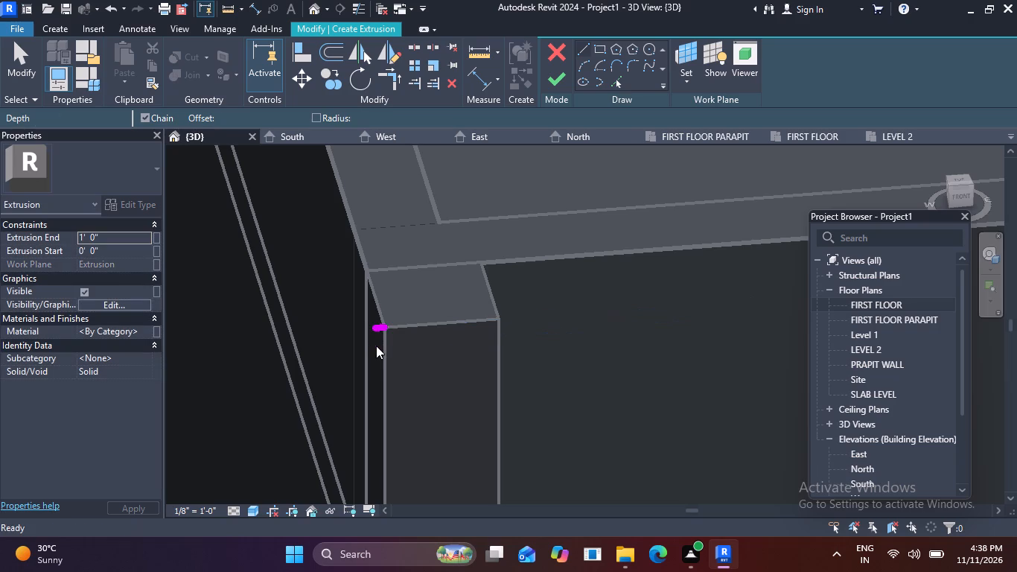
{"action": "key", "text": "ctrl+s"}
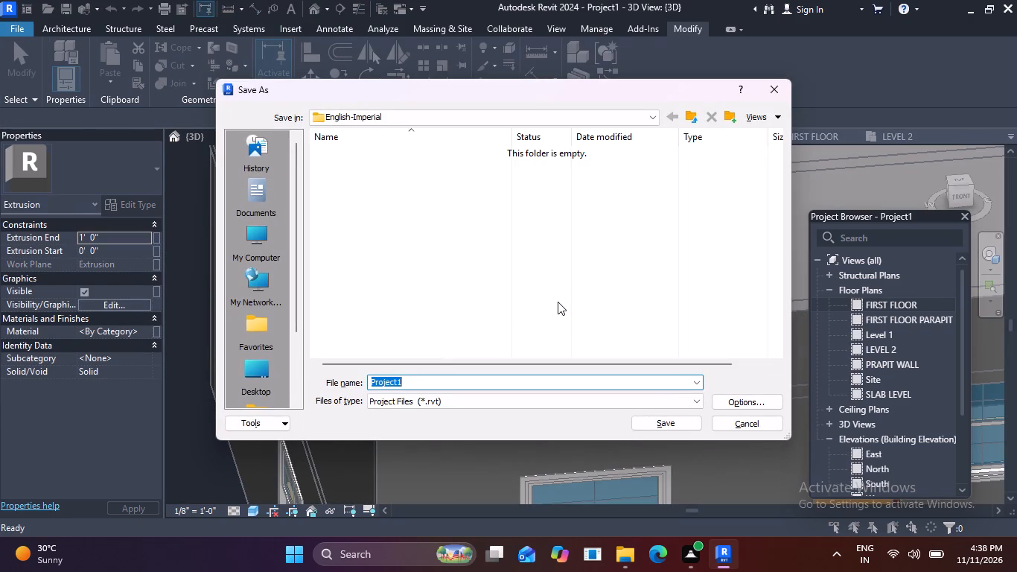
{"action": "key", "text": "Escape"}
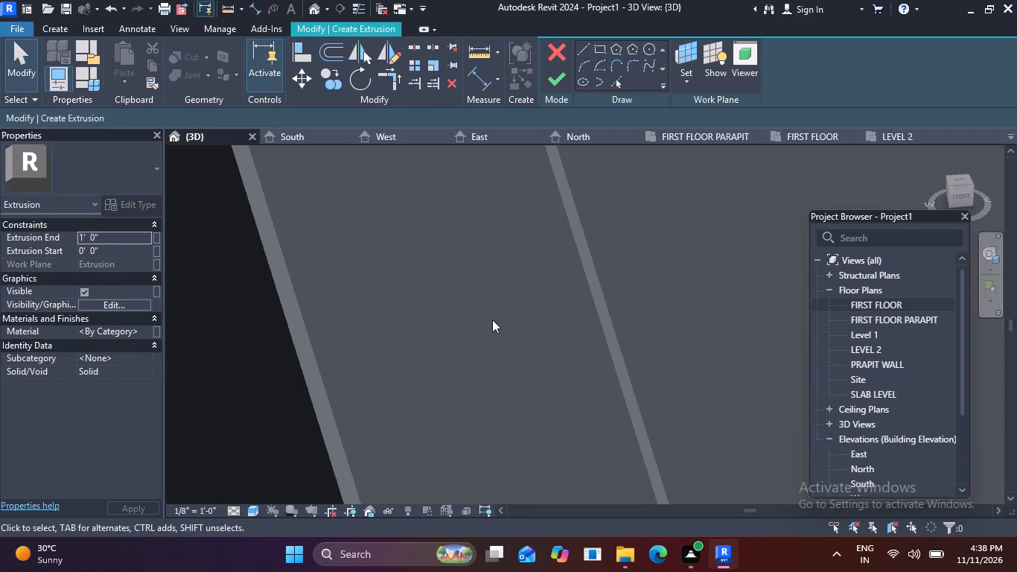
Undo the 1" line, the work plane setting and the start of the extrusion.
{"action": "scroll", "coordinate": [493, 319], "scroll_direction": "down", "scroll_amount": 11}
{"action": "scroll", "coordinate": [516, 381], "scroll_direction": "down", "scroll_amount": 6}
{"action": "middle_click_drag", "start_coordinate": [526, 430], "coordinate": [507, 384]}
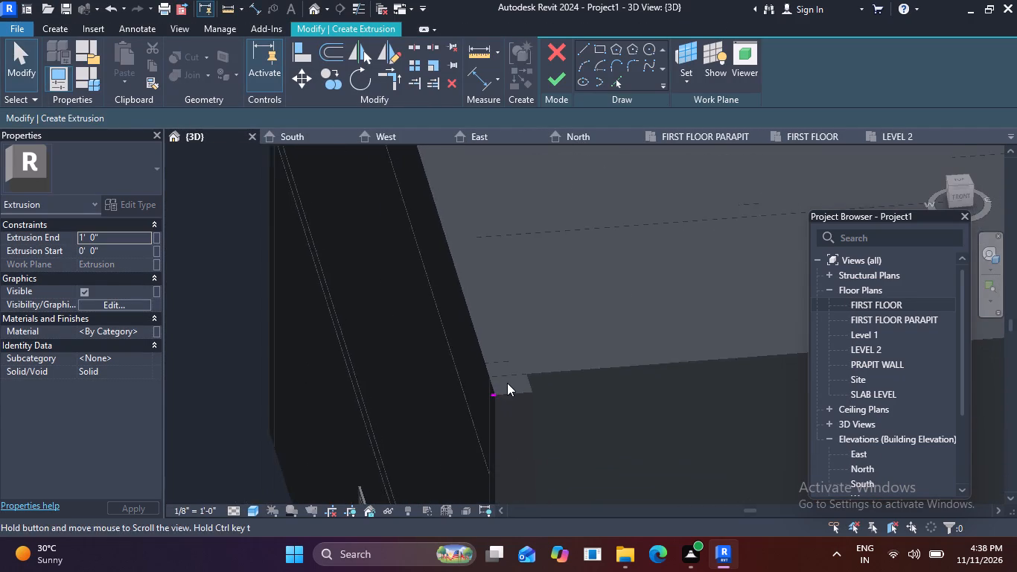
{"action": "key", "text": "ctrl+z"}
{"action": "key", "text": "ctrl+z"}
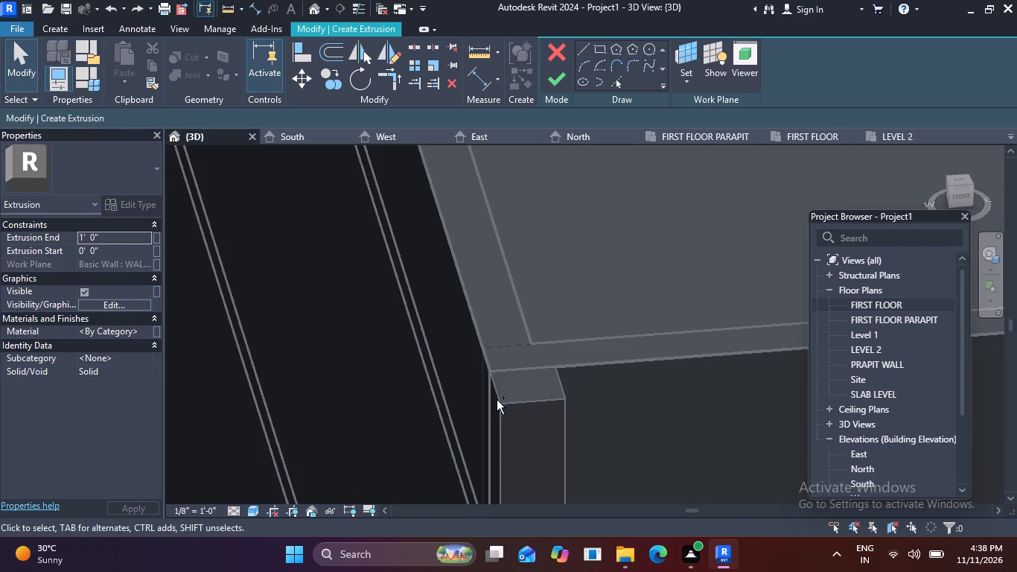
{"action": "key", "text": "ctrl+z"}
Start a new extrusion with its work plane picked on the front face of the west corner strip.
{"action": "middle_click_drag", "start_coordinate": [607, 221], "coordinate": [570, 179]}
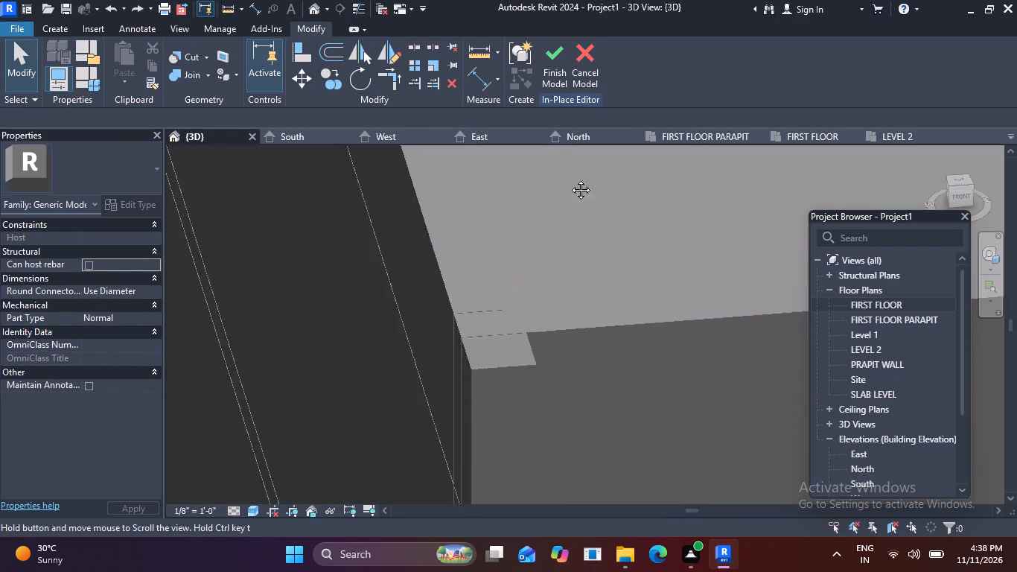
{"action": "middle_click_drag", "start_coordinate": [570, 179], "coordinate": [551, 152]}
{"action": "left_click", "coordinate": [51, 27]}
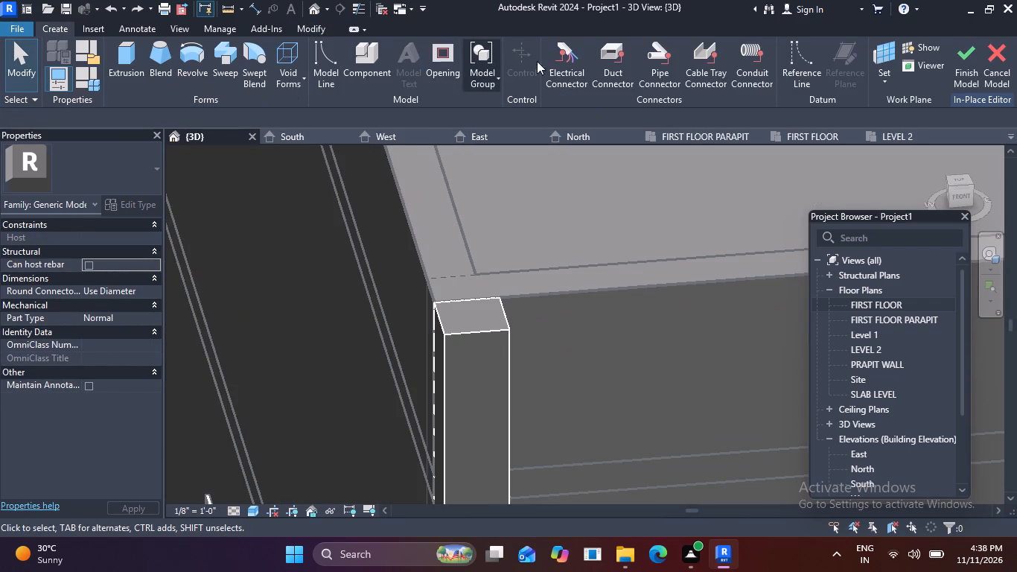
{"action": "left_click", "coordinate": [127, 62]}
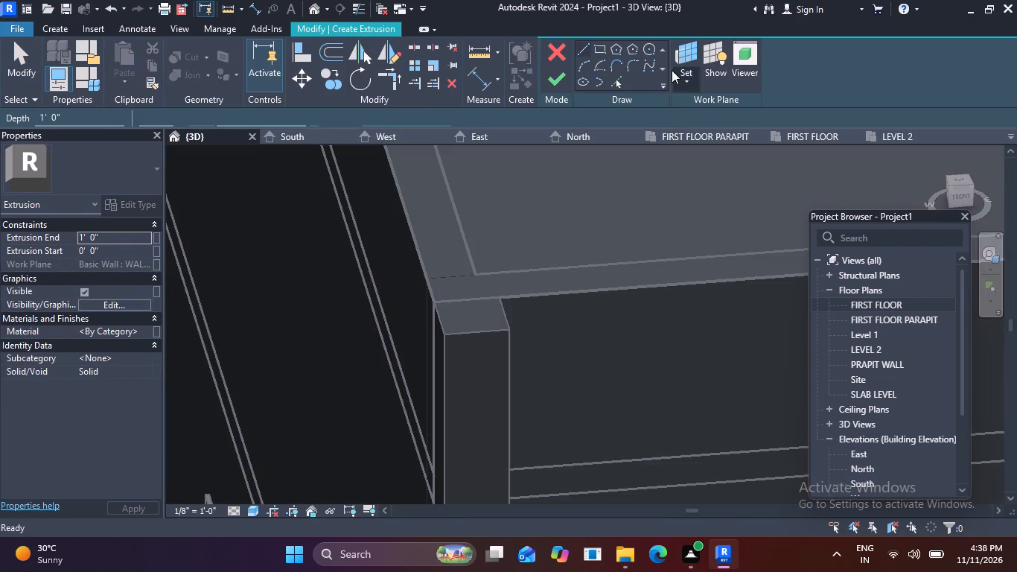
{"action": "left_click", "coordinate": [683, 71]}
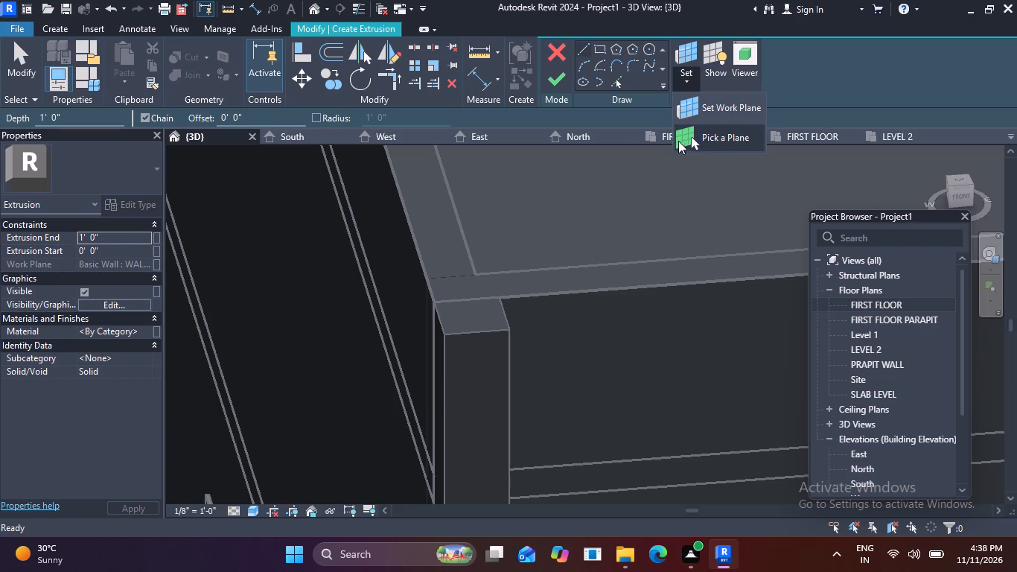
{"action": "left_click", "coordinate": [683, 139]}
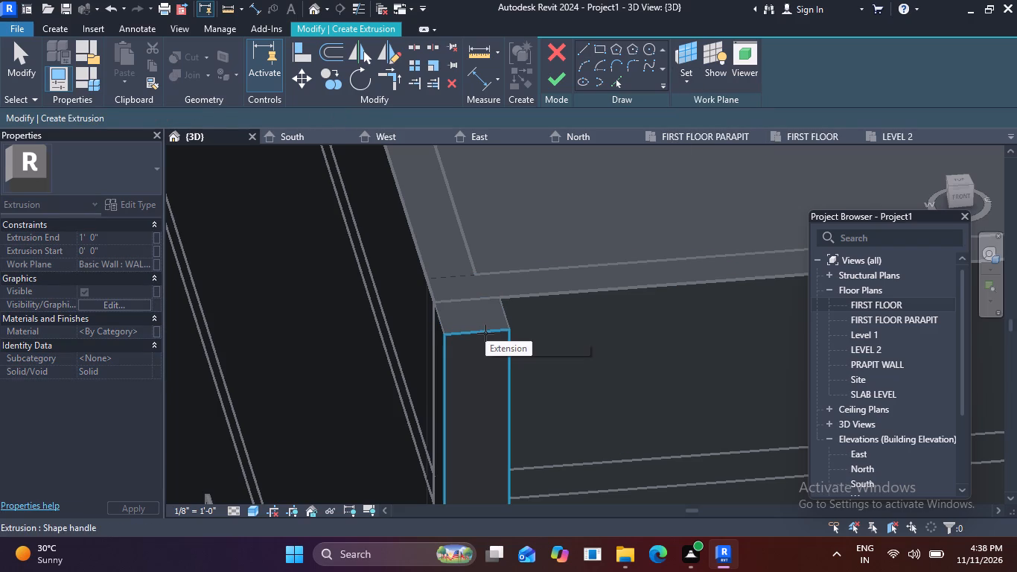
{"action": "left_click", "coordinate": [485, 333]}
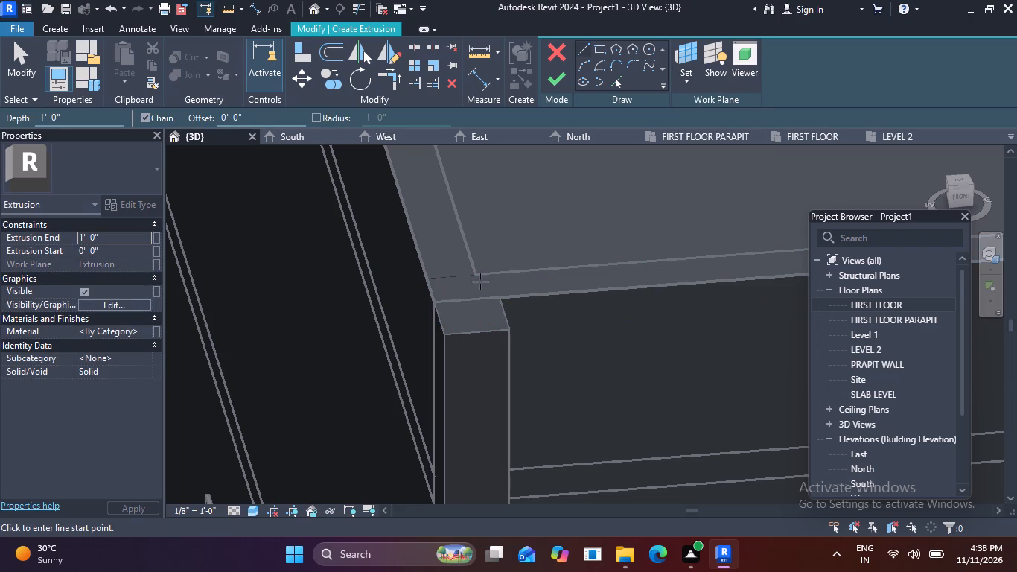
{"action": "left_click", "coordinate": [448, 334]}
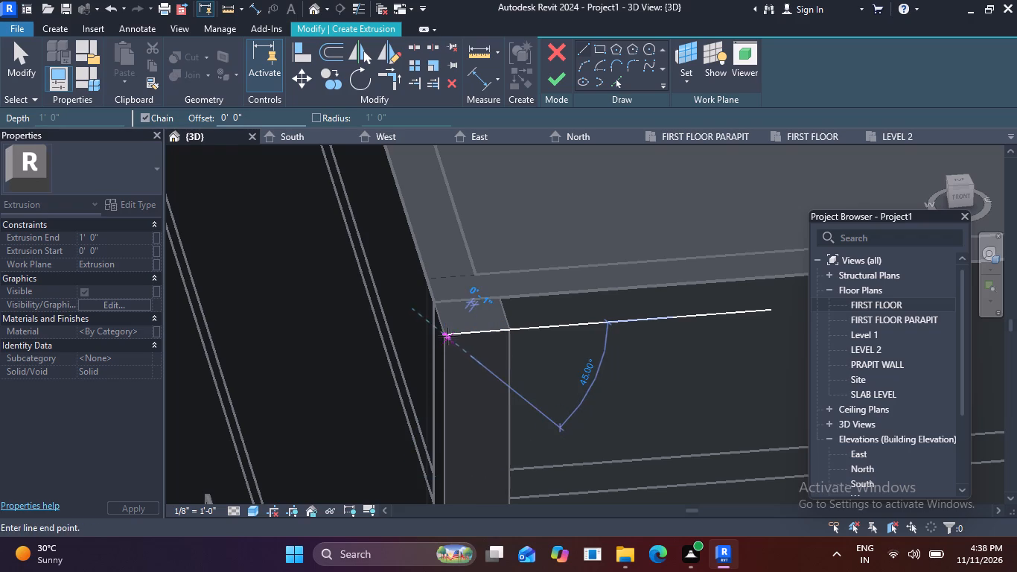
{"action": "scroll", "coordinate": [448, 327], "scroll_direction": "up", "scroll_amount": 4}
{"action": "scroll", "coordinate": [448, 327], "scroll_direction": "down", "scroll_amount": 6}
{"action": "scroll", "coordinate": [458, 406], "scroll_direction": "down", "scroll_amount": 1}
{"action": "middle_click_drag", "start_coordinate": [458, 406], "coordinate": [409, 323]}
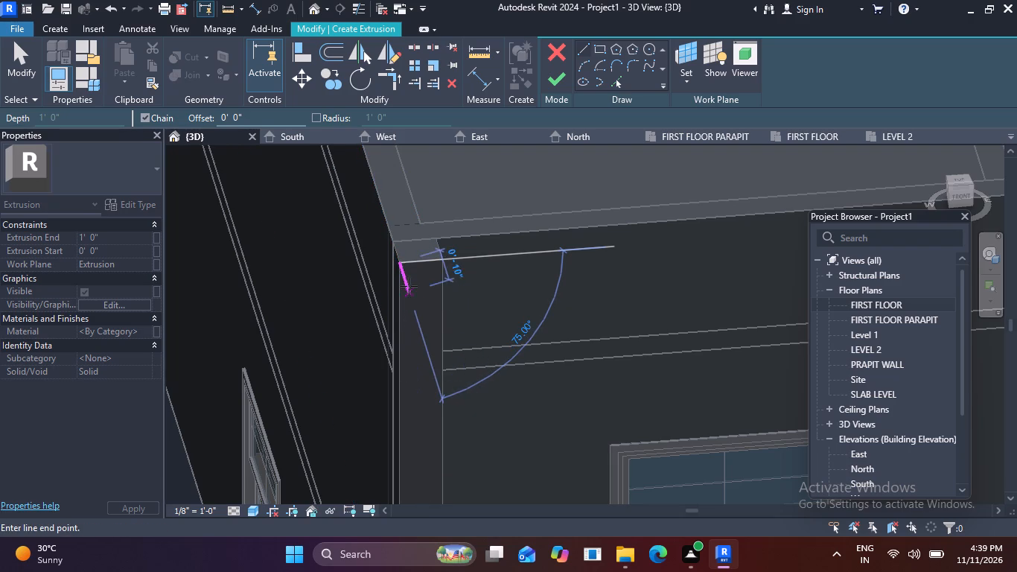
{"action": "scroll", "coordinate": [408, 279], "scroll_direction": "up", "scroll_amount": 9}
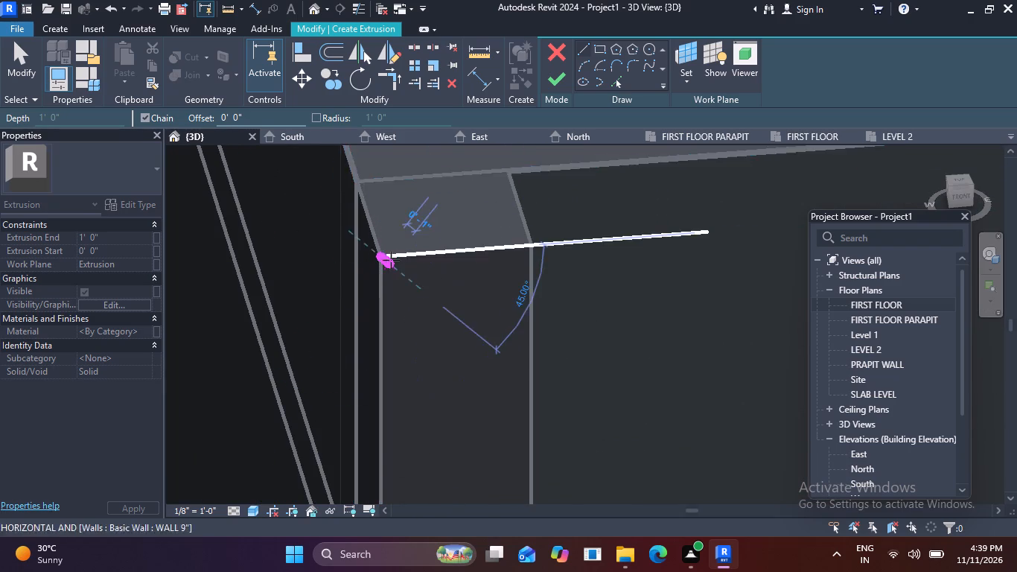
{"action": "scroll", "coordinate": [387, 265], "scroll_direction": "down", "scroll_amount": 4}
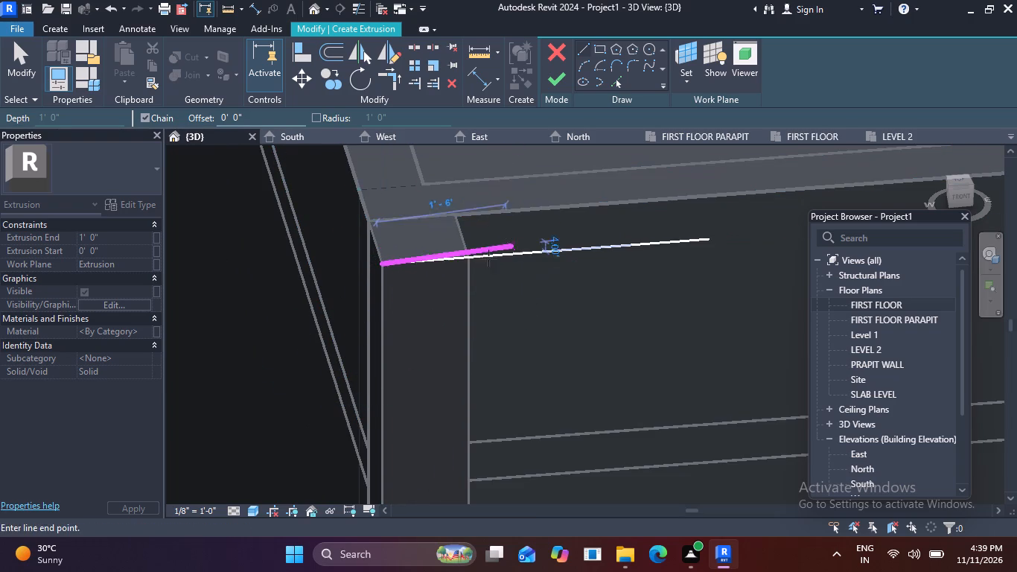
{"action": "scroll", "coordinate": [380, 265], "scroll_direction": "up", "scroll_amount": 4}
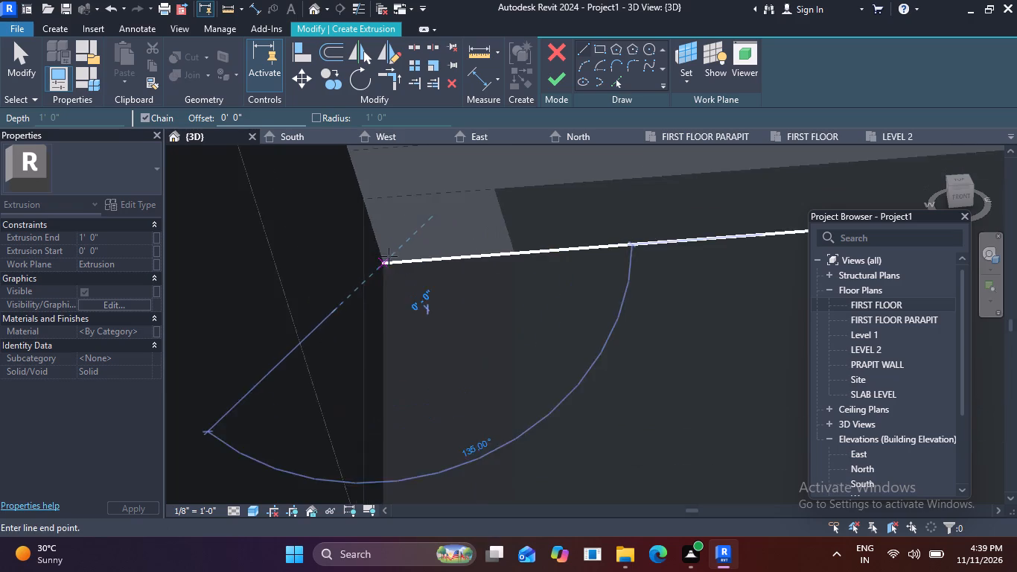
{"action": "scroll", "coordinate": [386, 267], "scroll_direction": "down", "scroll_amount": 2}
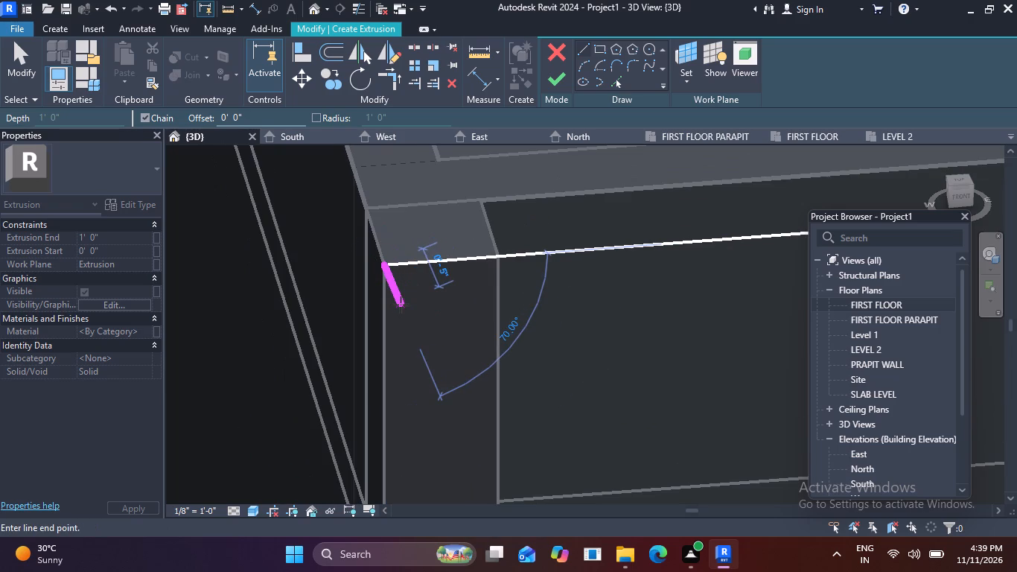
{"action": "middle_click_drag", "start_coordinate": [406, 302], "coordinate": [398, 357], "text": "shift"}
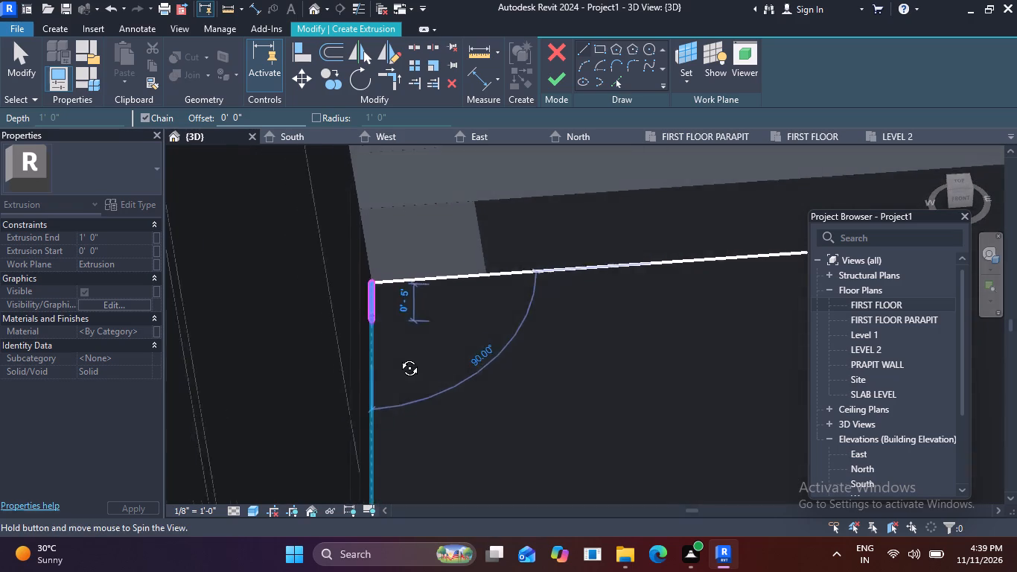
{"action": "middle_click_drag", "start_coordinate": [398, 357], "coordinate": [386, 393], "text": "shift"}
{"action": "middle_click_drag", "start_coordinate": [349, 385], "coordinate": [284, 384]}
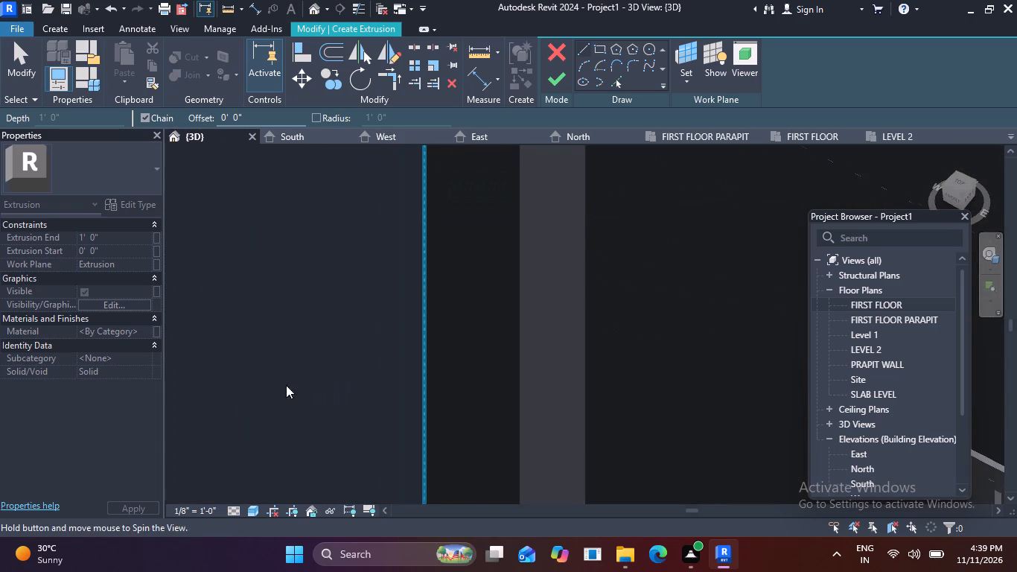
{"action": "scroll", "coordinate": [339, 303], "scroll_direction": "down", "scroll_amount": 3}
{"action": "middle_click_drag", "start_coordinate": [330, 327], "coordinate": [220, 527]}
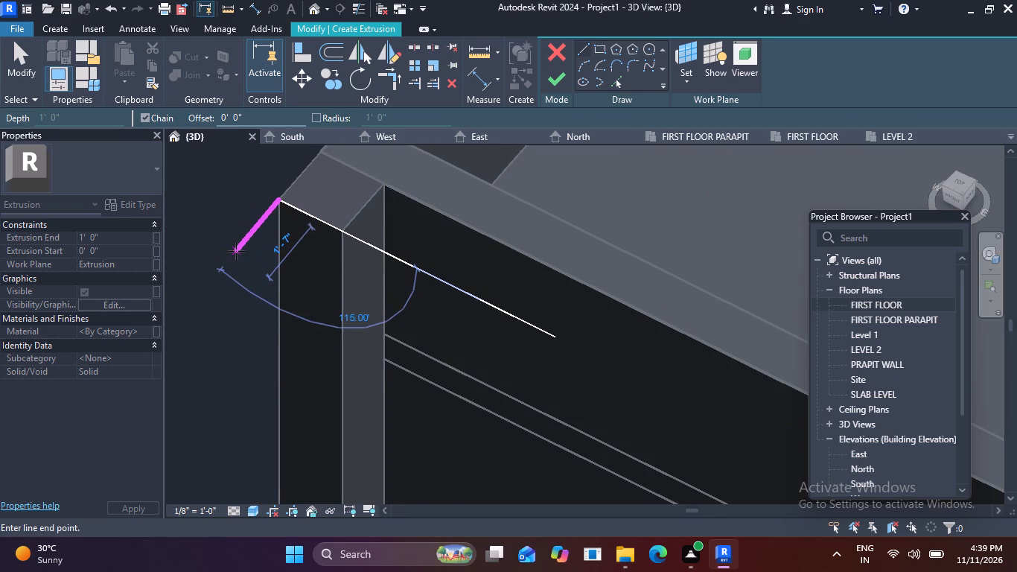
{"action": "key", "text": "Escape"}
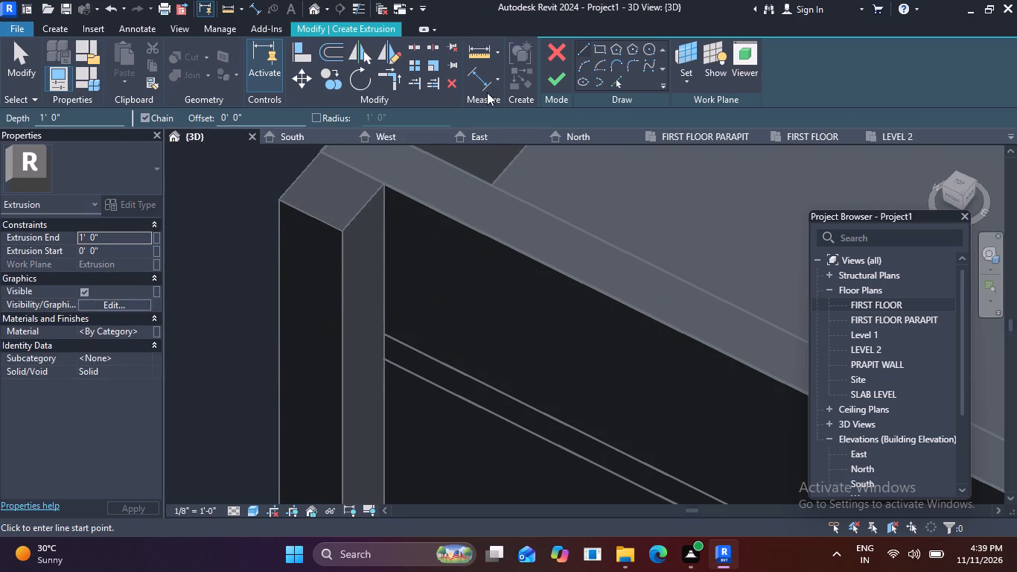
Undo the last change made in the extrusion sketch.
{"action": "key", "text": "ctrl+z"}
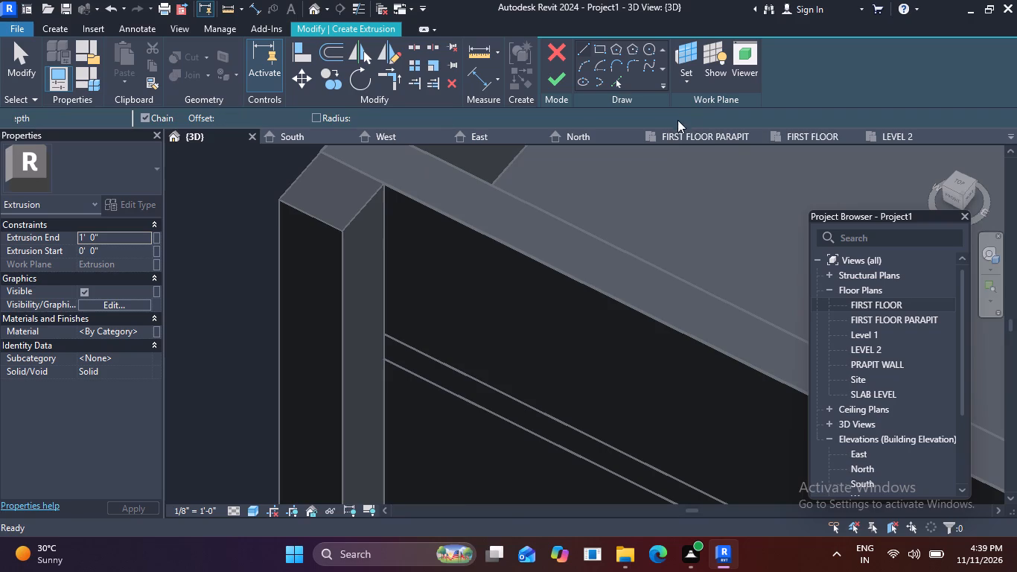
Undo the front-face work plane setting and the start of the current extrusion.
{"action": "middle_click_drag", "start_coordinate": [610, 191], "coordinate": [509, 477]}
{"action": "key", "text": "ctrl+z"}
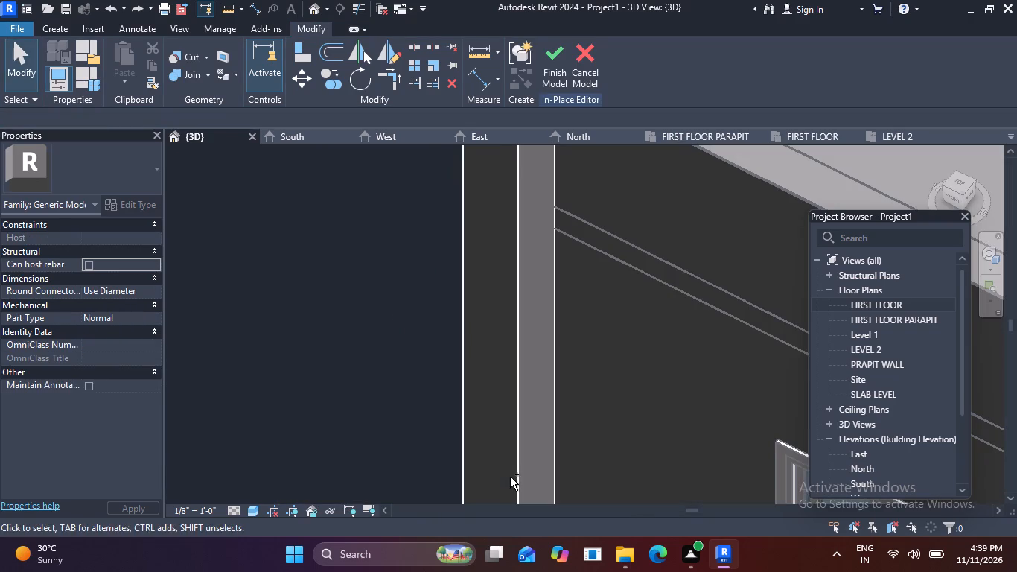
Start a new extrusion with its work plane picked on the top face of the west corner strip.
{"action": "middle_click_drag", "start_coordinate": [523, 433], "coordinate": [509, 565]}
{"action": "scroll", "coordinate": [523, 433], "scroll_direction": "down", "scroll_amount": 1}
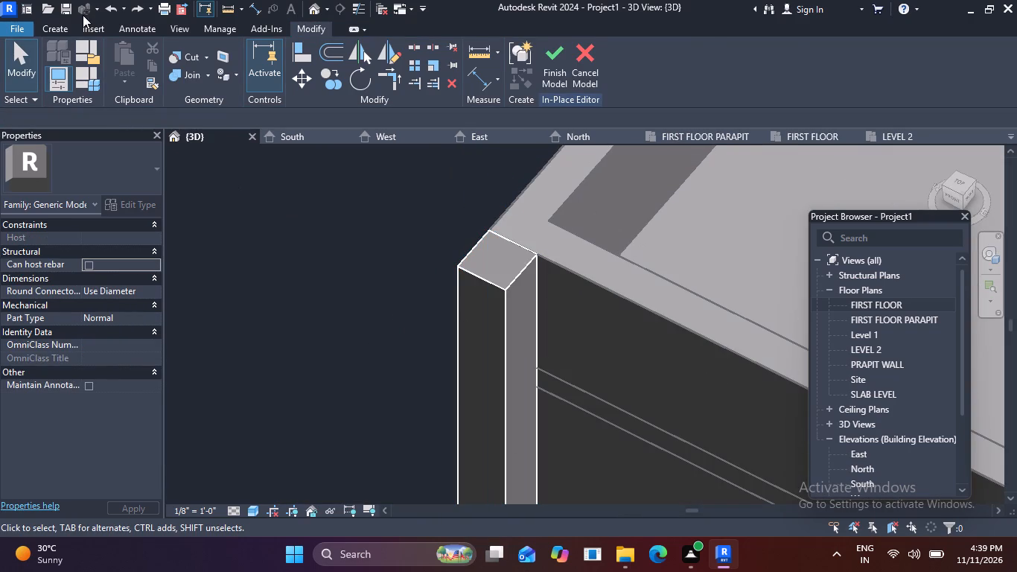
{"action": "left_click", "coordinate": [52, 29]}
{"action": "left_click", "coordinate": [125, 60]}
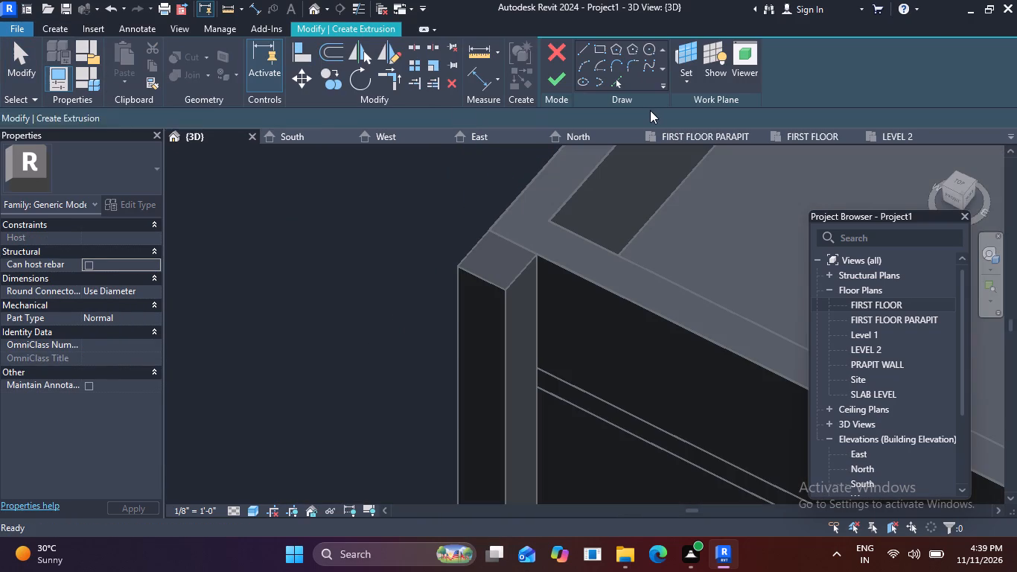
{"action": "left_click", "coordinate": [690, 80]}
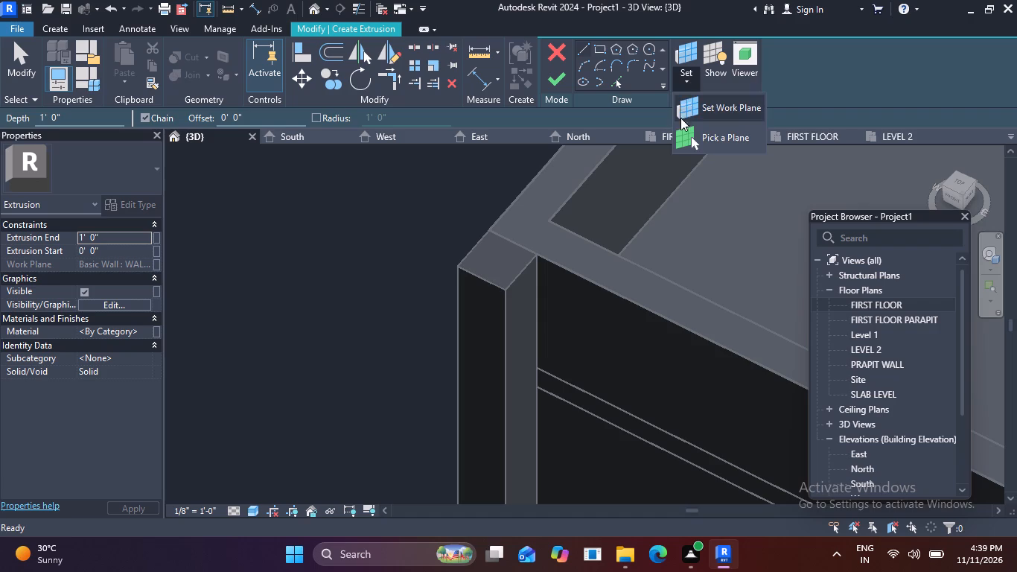
{"action": "left_click", "coordinate": [684, 139]}
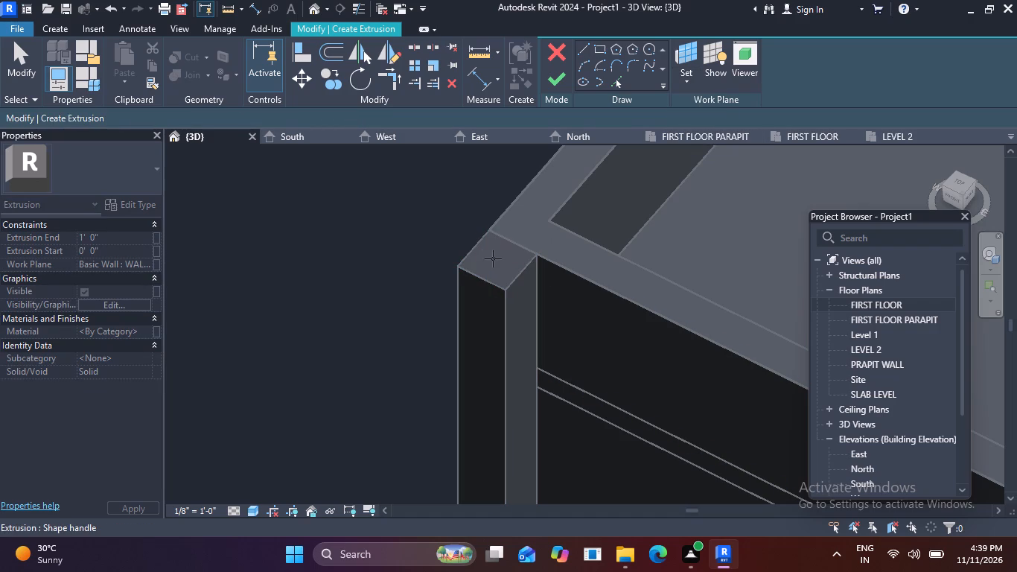
{"action": "left_click", "coordinate": [495, 285]}
Sketch connected lines from the strip's outer front corner: 1" outward, 13" along its front, and 1' back toward the facade wall.
{"action": "scroll", "coordinate": [463, 269], "scroll_direction": "up", "scroll_amount": 3}
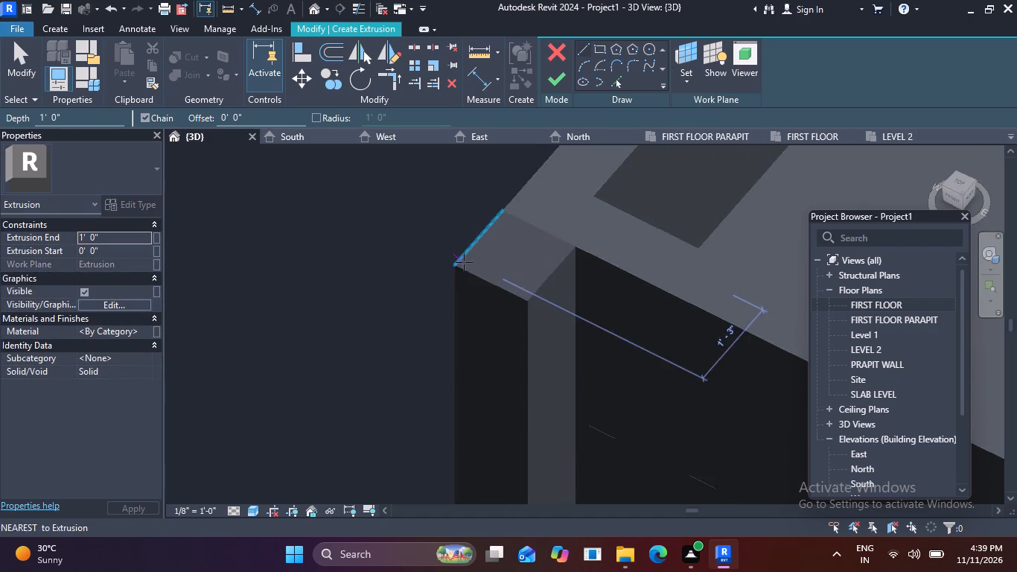
{"action": "left_click", "coordinate": [453, 265]}
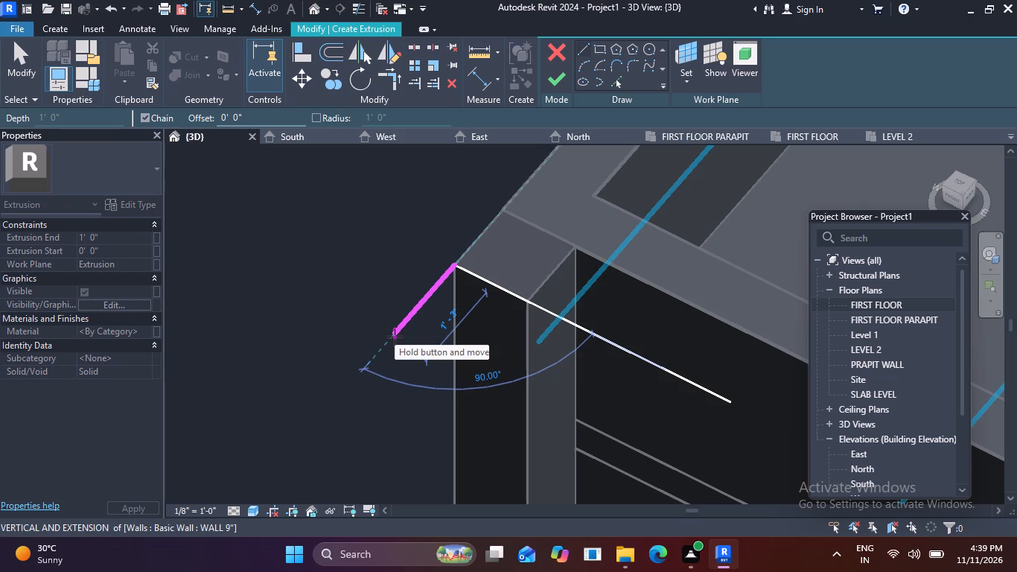
{"action": "key", "text": "1"}
{"action": "key", "text": "shift+quotedbl"}
{"action": "key", "text": "Return"}
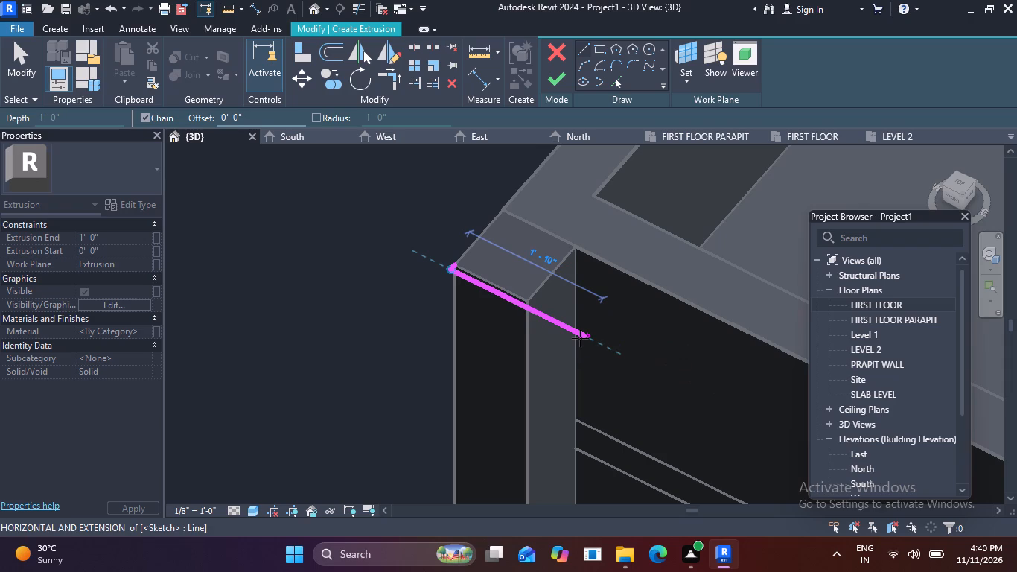
{"action": "type", "text": "11"}
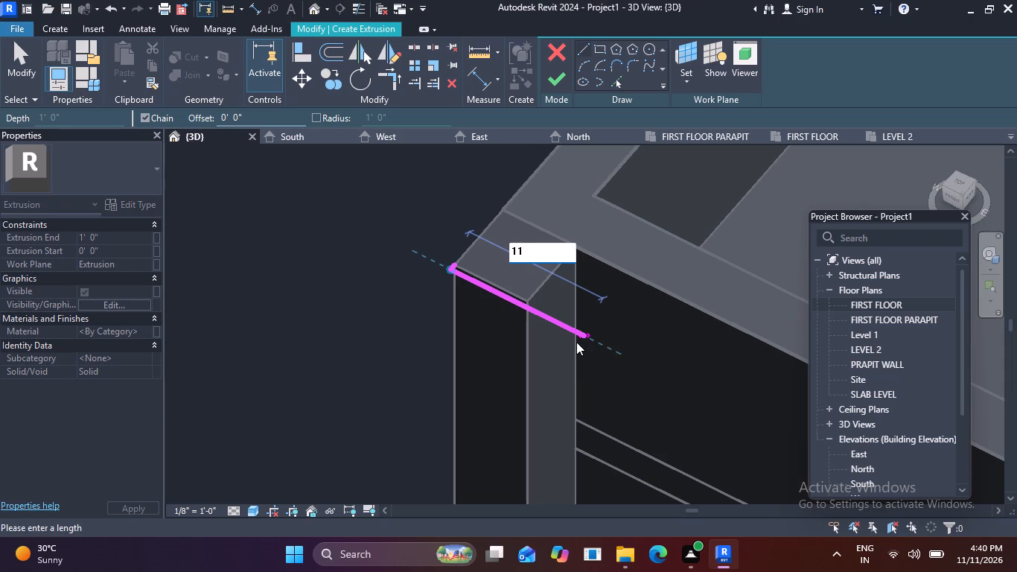
{"action": "key", "text": "BackSpace"}
{"action": "type", "text": "3\""}
{"action": "key", "text": "Return"}
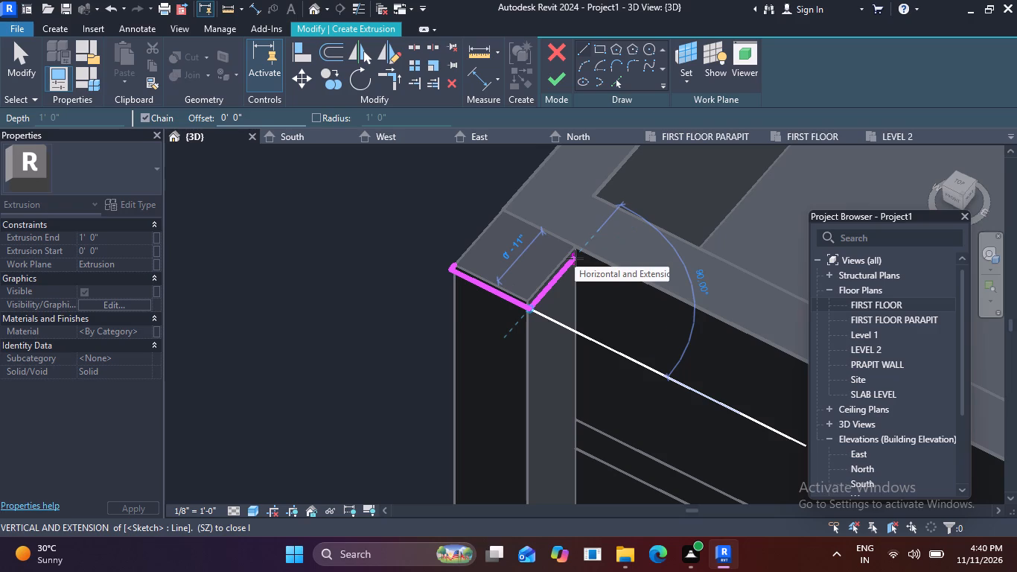
{"action": "key", "text": "1"}
{"action": "key", "text": "apostrophe"}
{"action": "key", "text": "Return"}
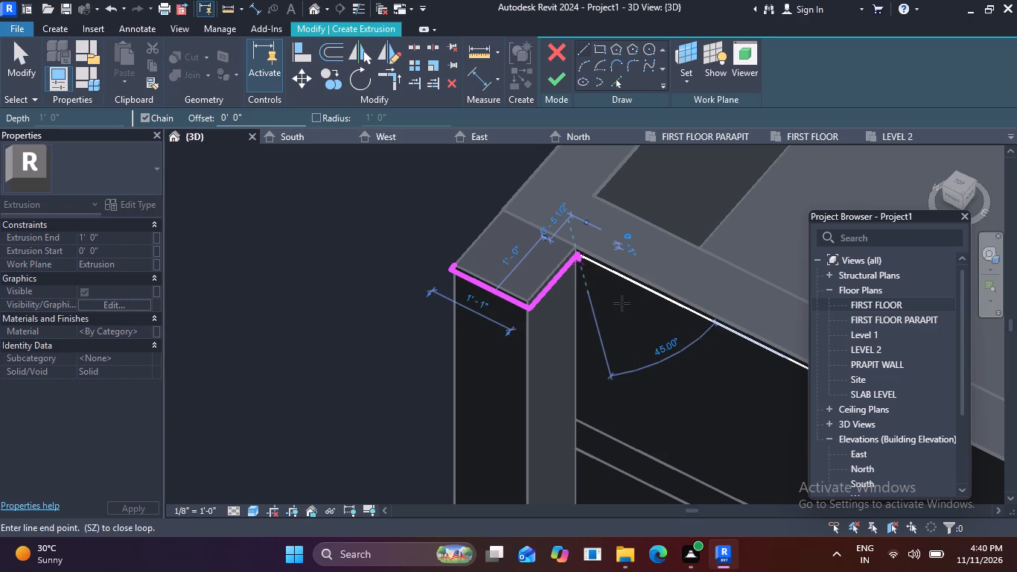
Continue the profile with a 13'-0" line east along the facade's top edge and a 10" return across the parapet.
{"action": "middle_click_drag", "start_coordinate": [744, 348], "coordinate": [542, 285]}
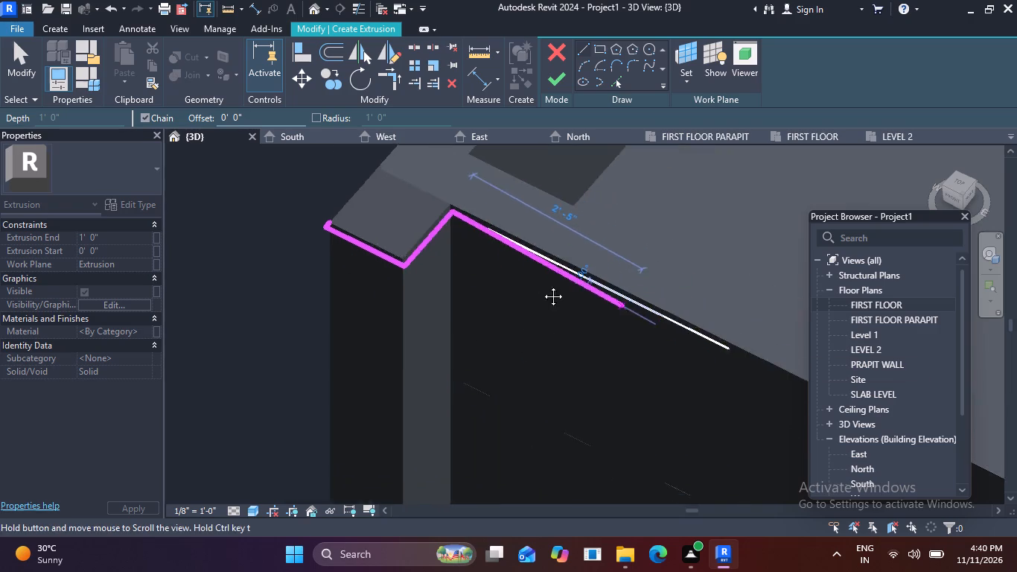
{"action": "middle_click_drag", "start_coordinate": [542, 285], "coordinate": [465, 267]}
{"action": "scroll", "coordinate": [462, 265], "scroll_direction": "down", "scroll_amount": 4}
{"action": "scroll", "coordinate": [638, 347], "scroll_direction": "down", "scroll_amount": 3}
{"action": "middle_click_drag", "start_coordinate": [646, 366], "coordinate": [380, 283]}
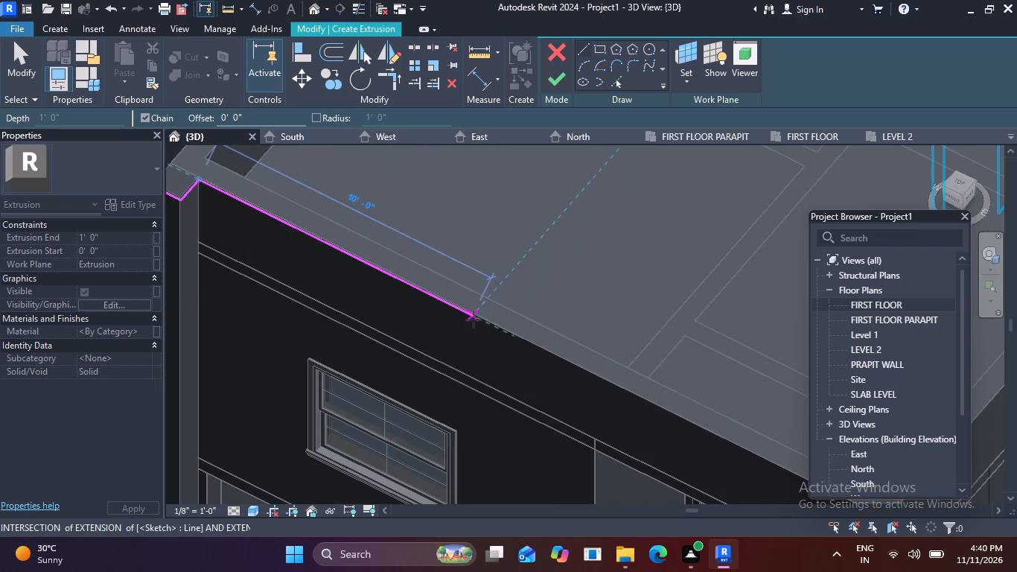
{"action": "scroll", "coordinate": [474, 320], "scroll_direction": "down", "scroll_amount": 3}
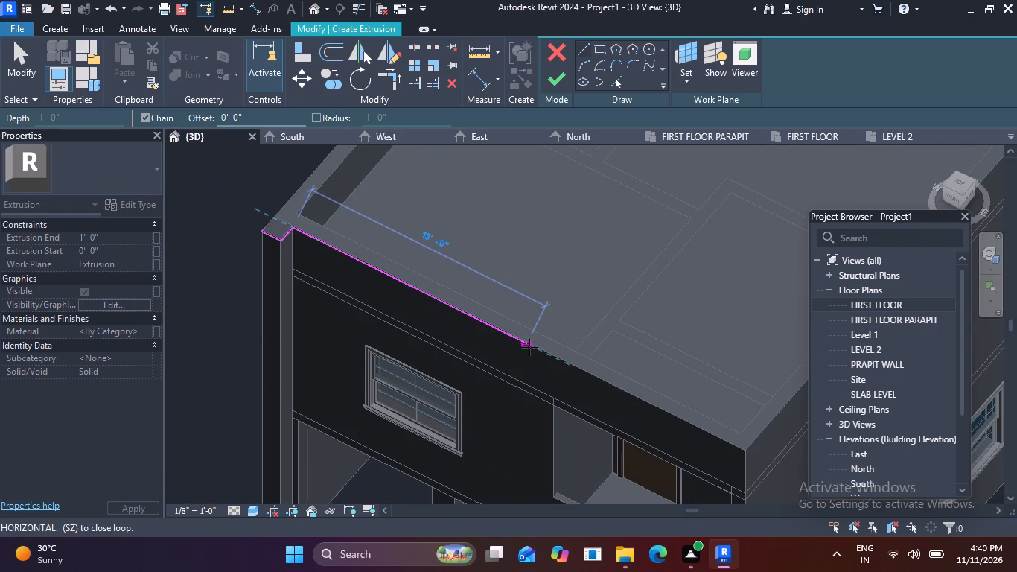
{"action": "left_click", "coordinate": [529, 347]}
{"action": "scroll", "coordinate": [541, 333], "scroll_direction": "up", "scroll_amount": 3}
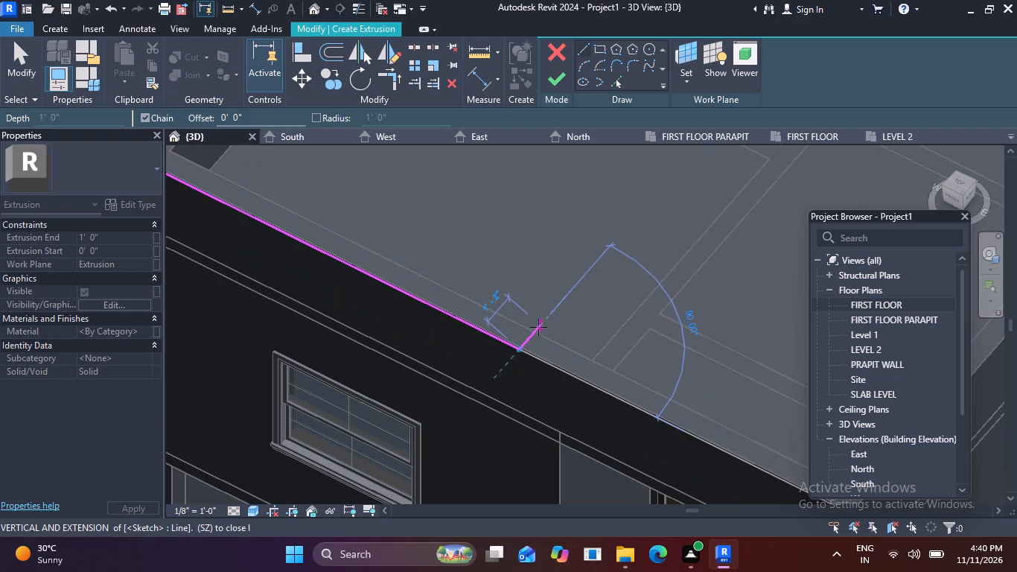
{"action": "key", "text": "1"}
{"action": "key", "text": "0"}
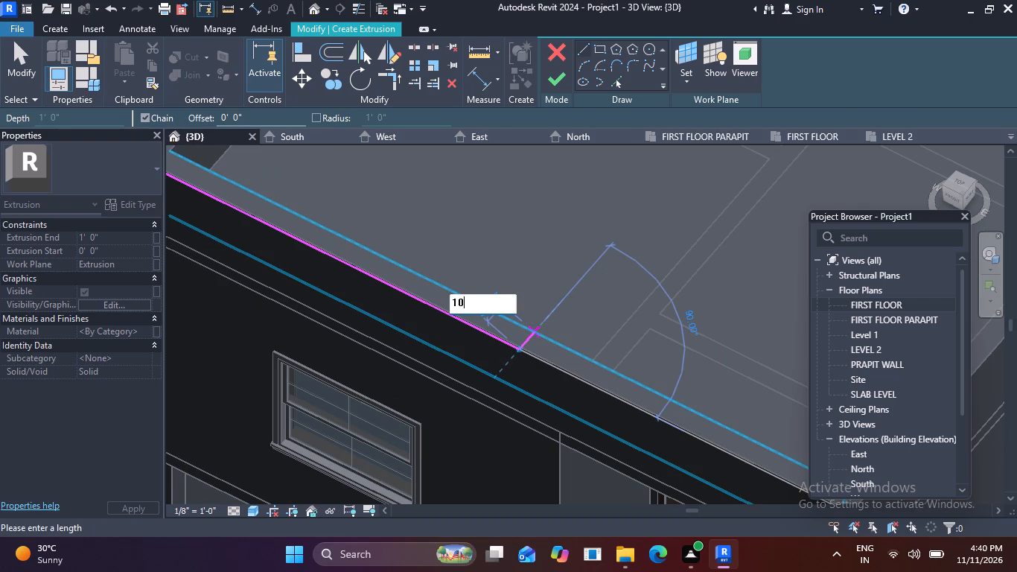
{"action": "key", "text": "shift+quotedbl"}
{"action": "key", "text": "Return"}
Sketch the profile's rear line west along the parapet's inner edge to the outer wall edge, extending it 1" beyond.
{"action": "middle_click_drag", "start_coordinate": [406, 229], "coordinate": [647, 412]}
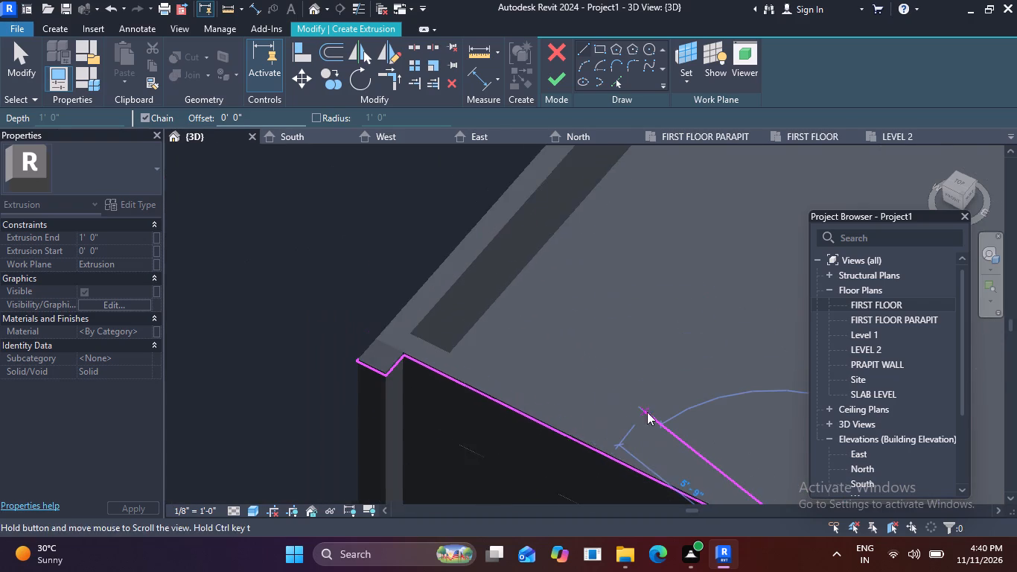
{"action": "scroll", "coordinate": [388, 320], "scroll_direction": "up", "scroll_amount": 4}
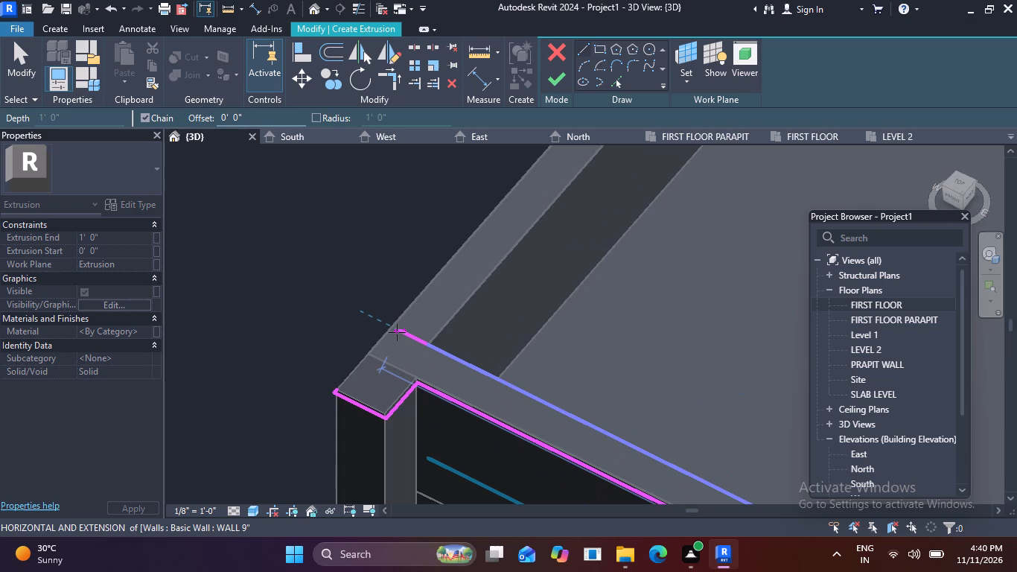
{"action": "left_click", "coordinate": [392, 329]}
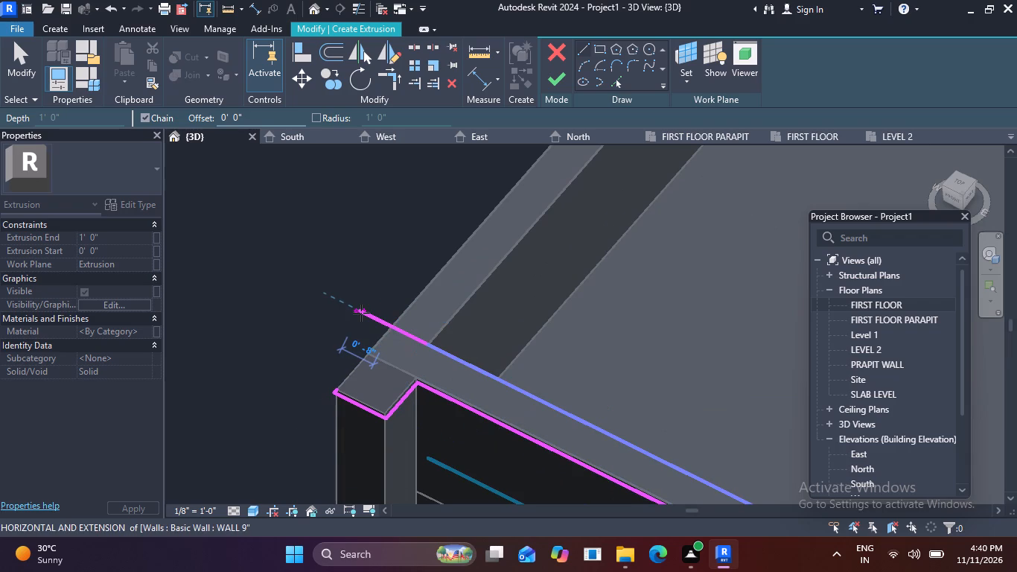
{"action": "key", "text": "1"}
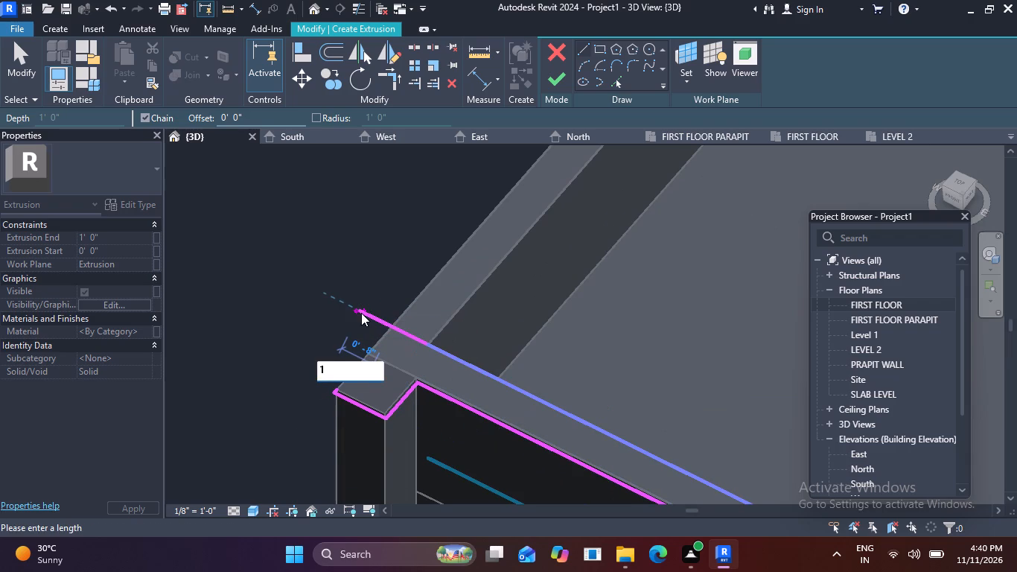
{"action": "key", "text": "shift+quotedbl"}
{"action": "key", "text": "Return"}
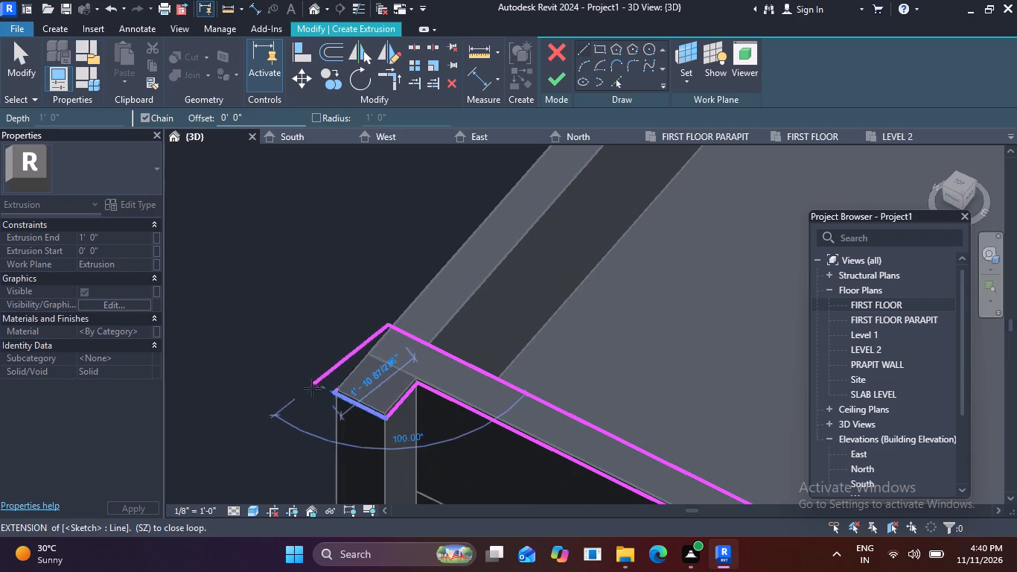
Sketch the west edge about 1'-10" toward the front and trim it to a corner with the strip's front line.
{"action": "scroll", "coordinate": [338, 387], "scroll_direction": "up", "scroll_amount": 8}
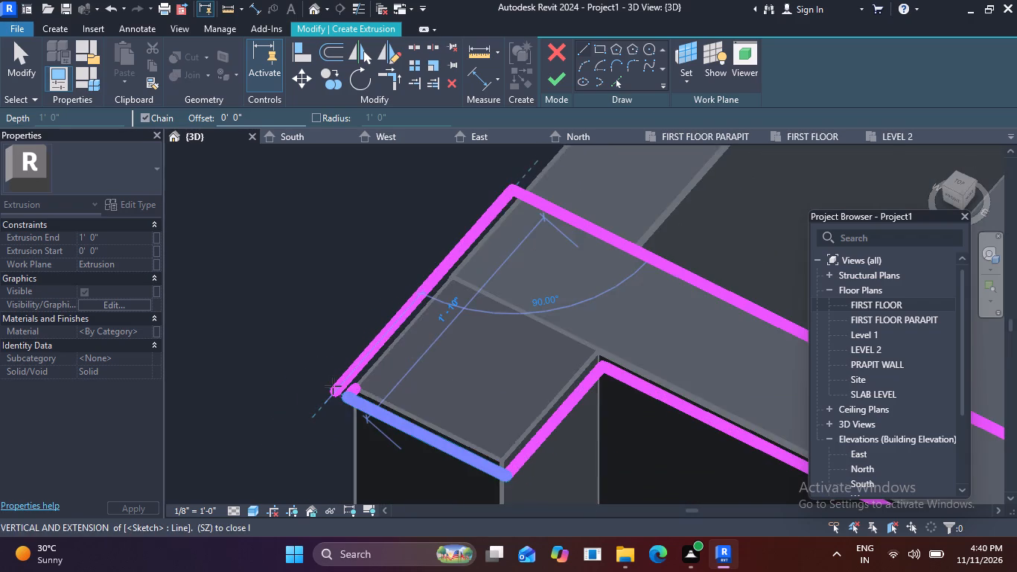
{"action": "scroll", "coordinate": [333, 387], "scroll_direction": "up", "scroll_amount": 4}
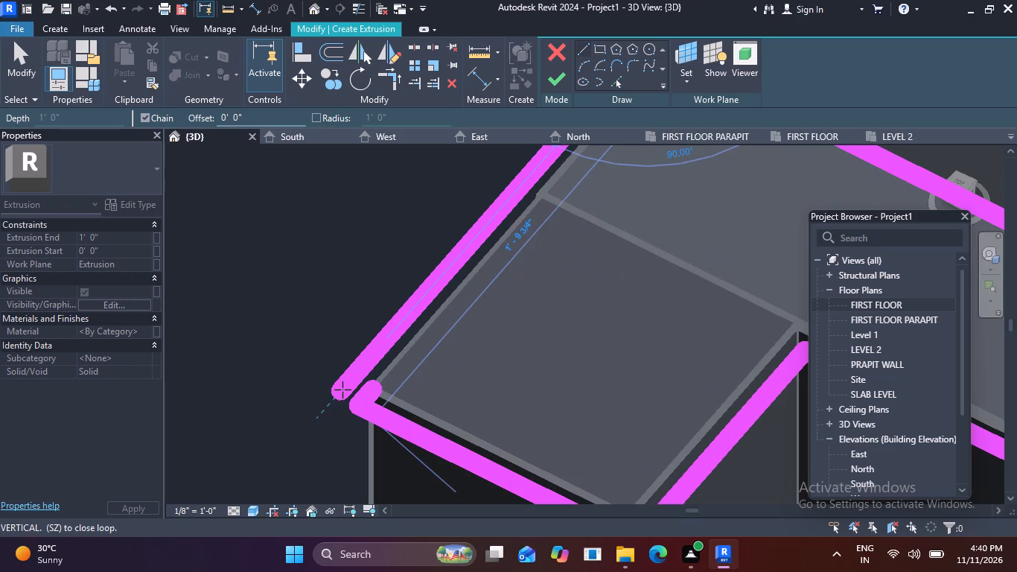
{"action": "left_click", "coordinate": [336, 399]}
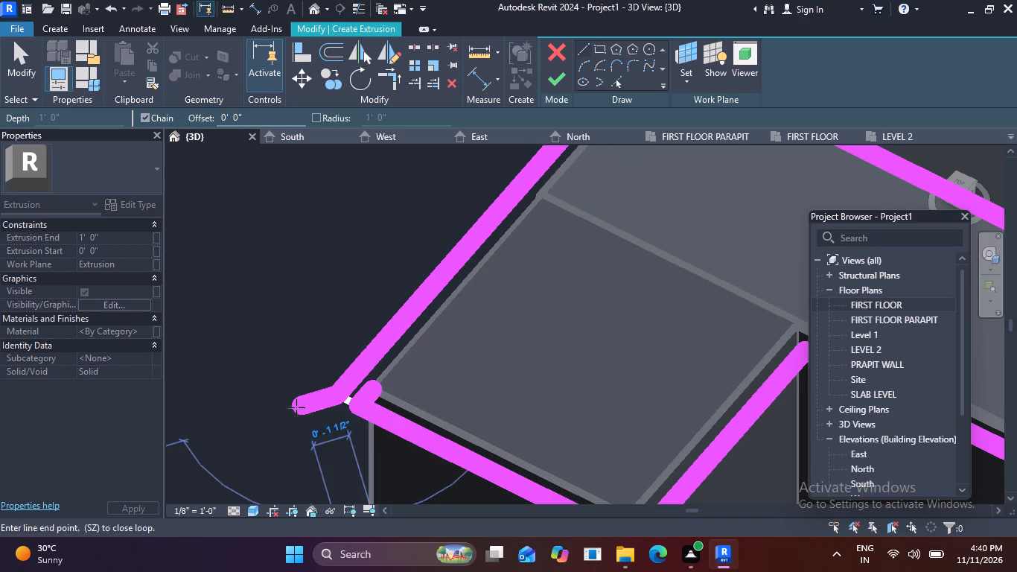
{"action": "key", "text": "Escape"}
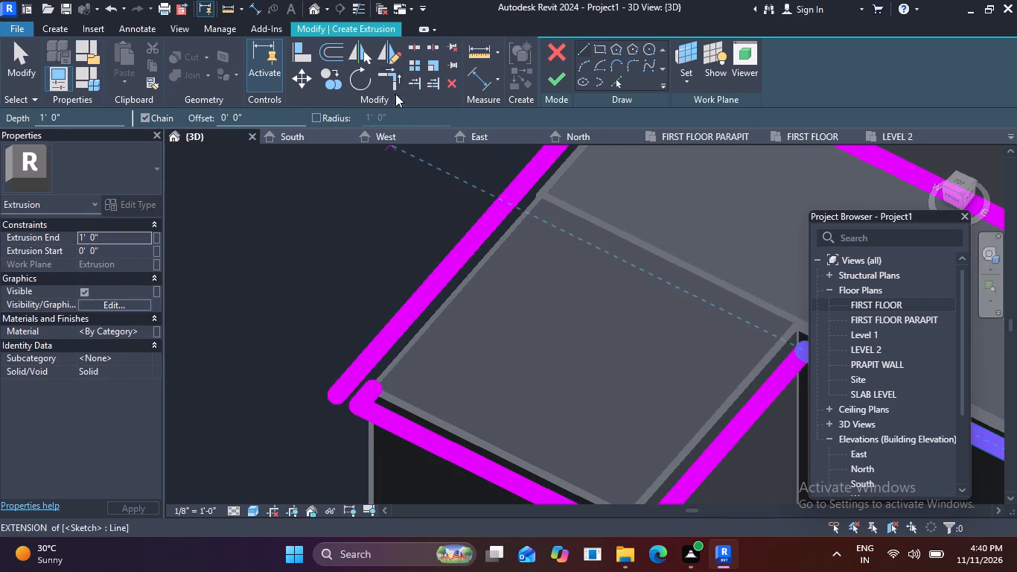
{"action": "left_click", "coordinate": [396, 76]}
{"action": "left_click", "coordinate": [386, 328]}
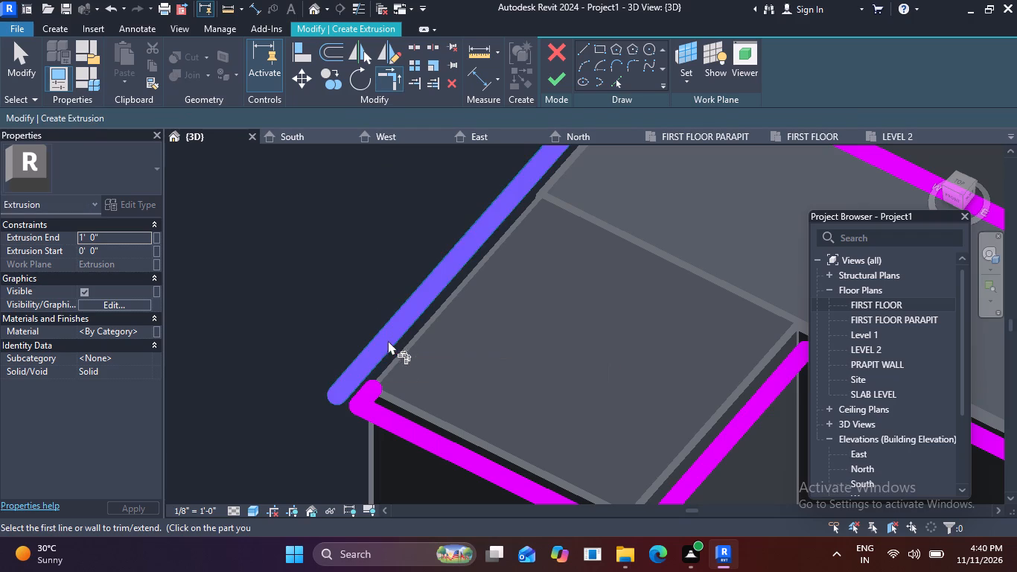
{"action": "left_click", "coordinate": [380, 410]}
{"action": "left_click", "coordinate": [380, 346]}
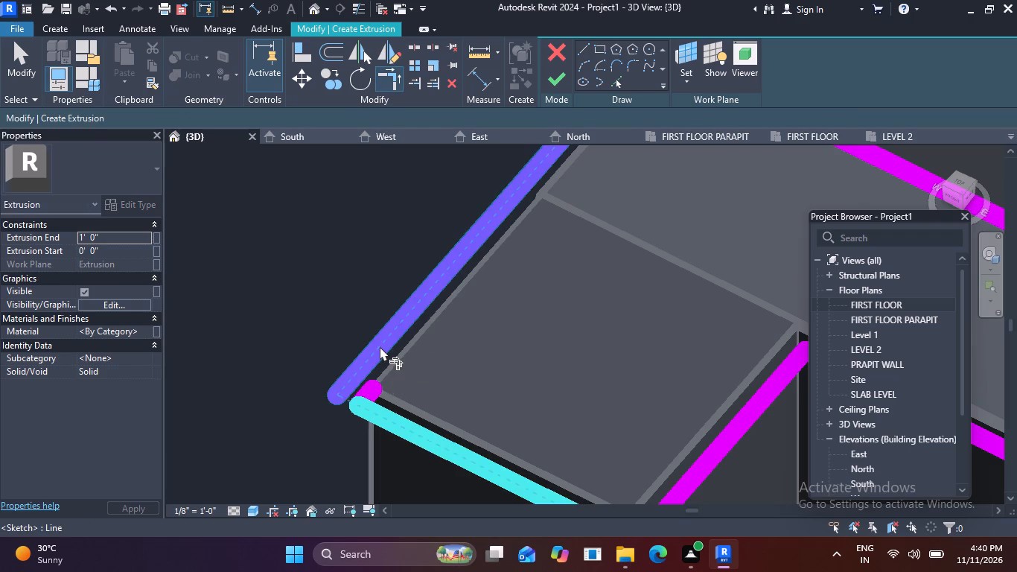
{"action": "key", "text": "Escape"}
Delete the leftover 1" line at the west front corner and finish the extrusion sketch.
{"action": "left_click", "coordinate": [377, 390]}
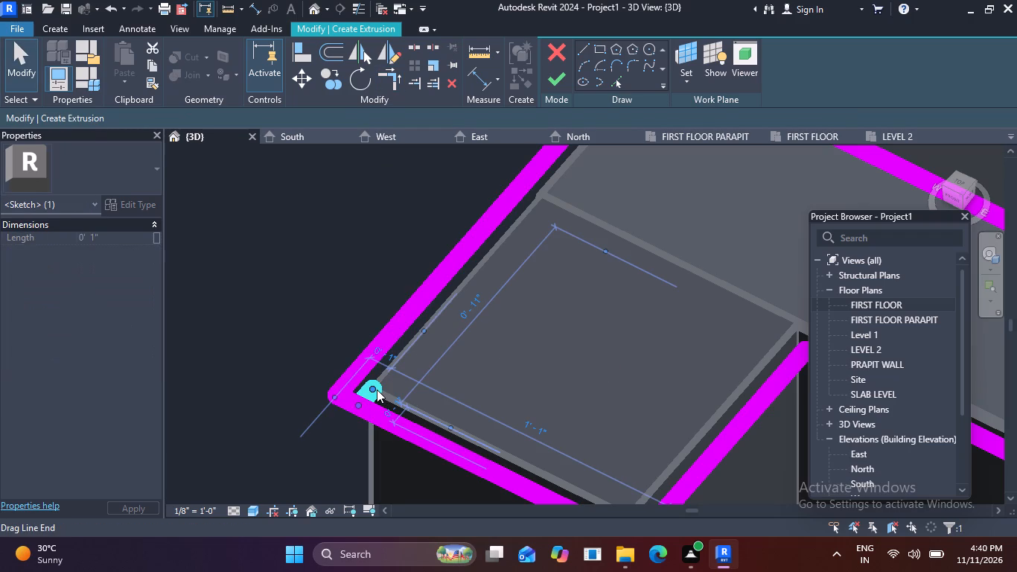
{"action": "key", "text": "Delete"}
{"action": "scroll", "coordinate": [439, 309], "scroll_direction": "down", "scroll_amount": 8}
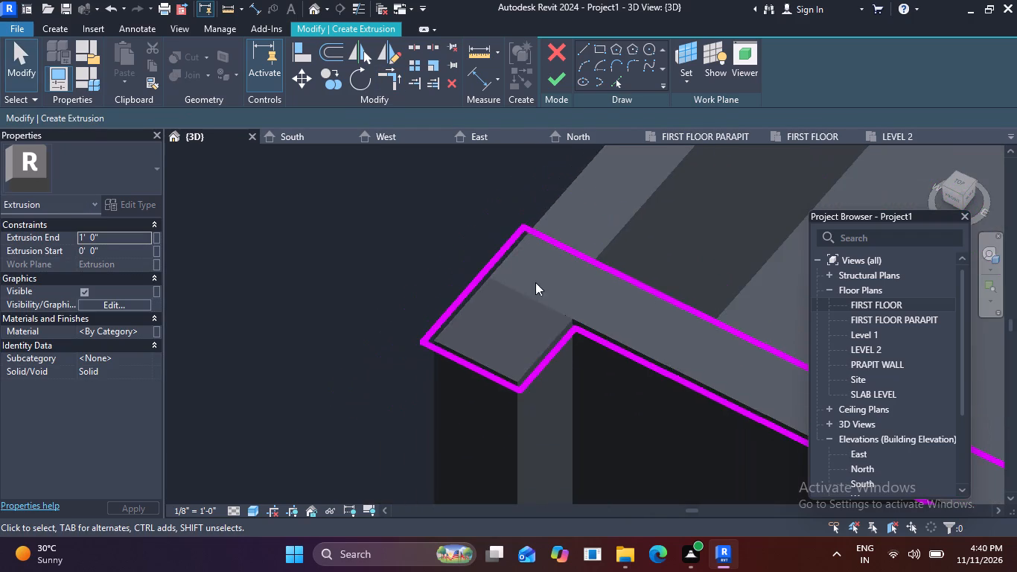
{"action": "left_click", "coordinate": [557, 80]}
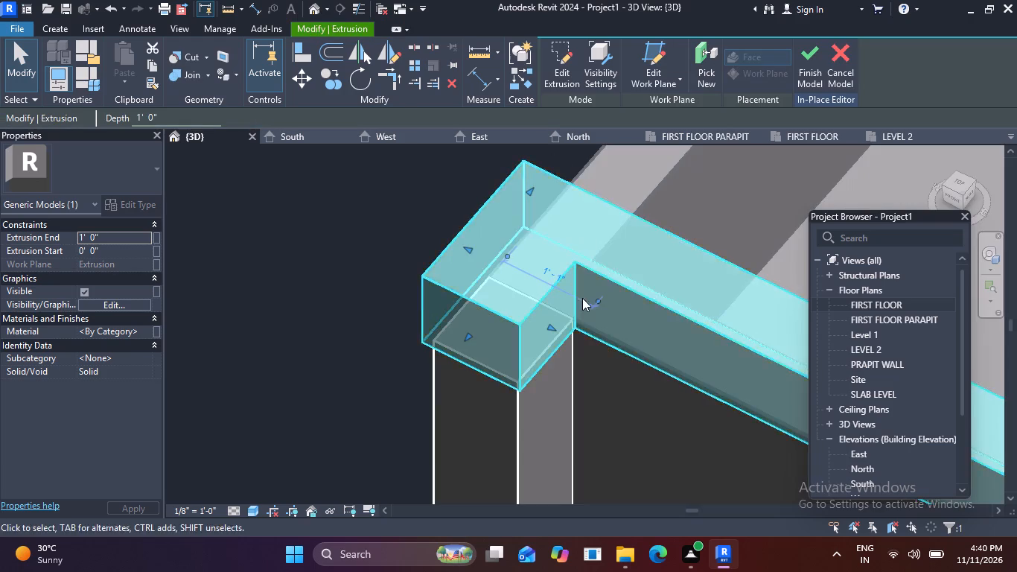
Set the new trim's extrusion end to 2".
{"action": "scroll", "coordinate": [581, 306], "scroll_direction": "down", "scroll_amount": 2}
{"action": "middle_click_drag", "start_coordinate": [567, 349], "coordinate": [391, 325]}
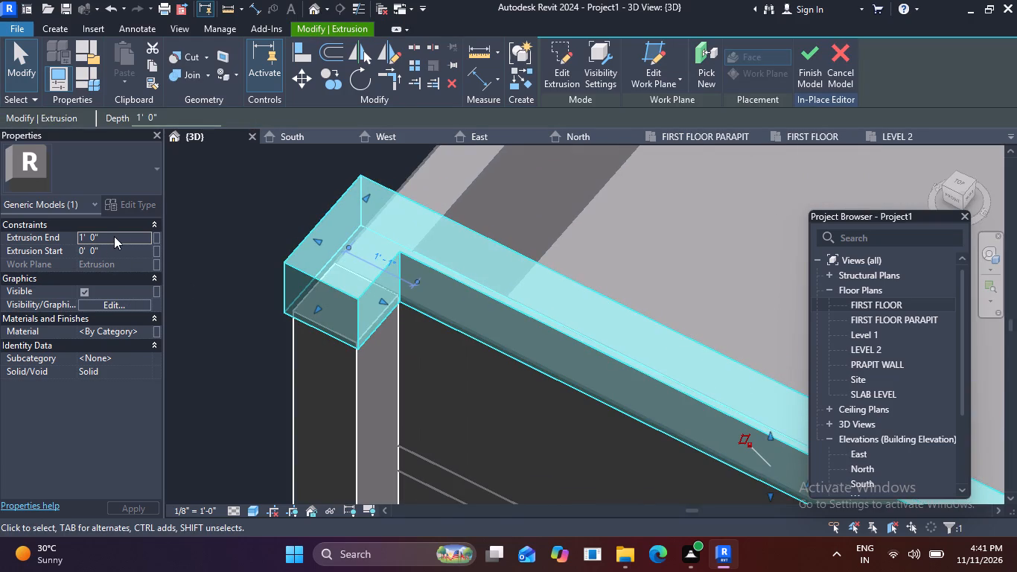
{"action": "left_click", "coordinate": [114, 236]}
{"action": "key", "text": "BackSpace"}
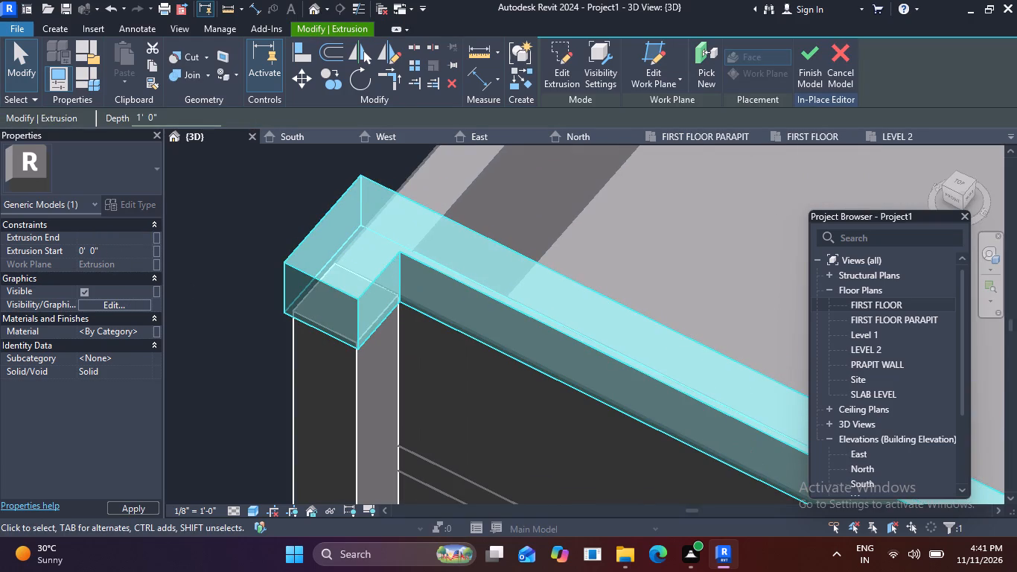
{"action": "type", "text": "2\""}
{"action": "scroll", "coordinate": [348, 250], "scroll_direction": "down", "scroll_amount": 3}
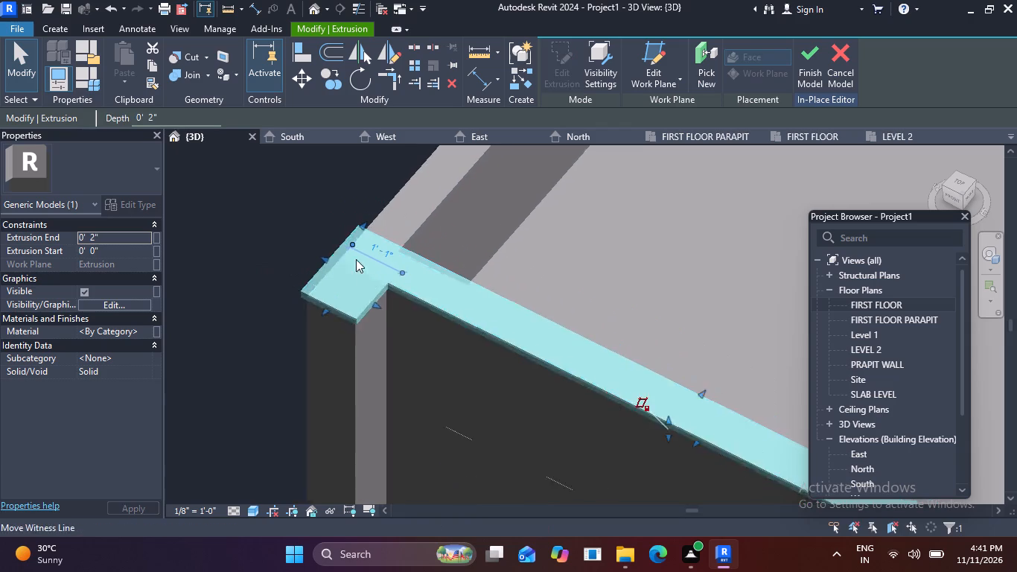
Examine the new 2" trim cap along the parapet and where it sits on the west corner strip.
{"action": "scroll", "coordinate": [395, 294], "scroll_direction": "down", "scroll_amount": 1}
{"action": "middle_click_drag", "start_coordinate": [394, 294], "coordinate": [197, 213]}
{"action": "scroll", "coordinate": [240, 244], "scroll_direction": "down", "scroll_amount": 2}
{"action": "middle_click_drag", "start_coordinate": [472, 349], "coordinate": [518, 267]}
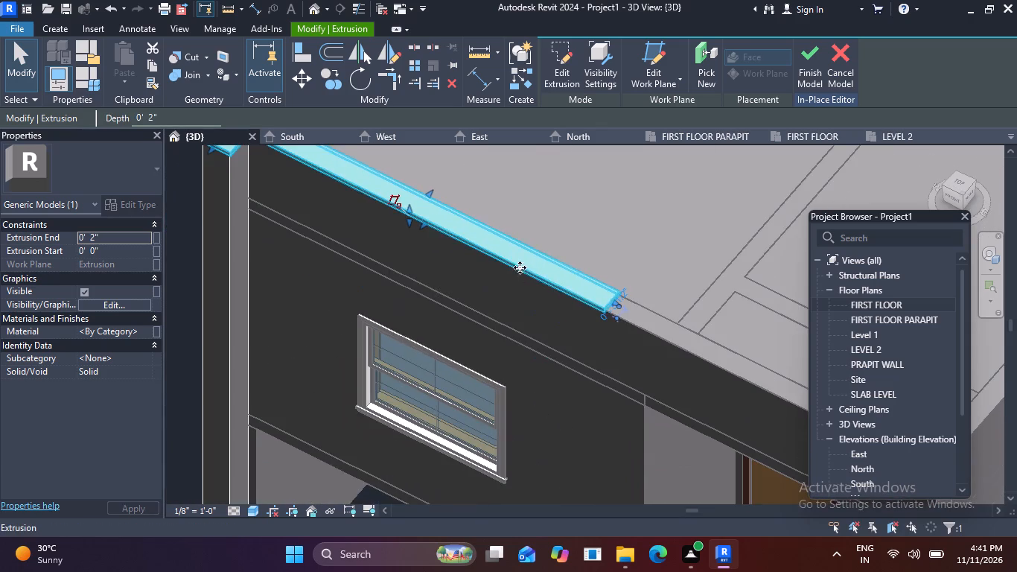
{"action": "middle_click_drag", "start_coordinate": [277, 261], "coordinate": [329, 346]}
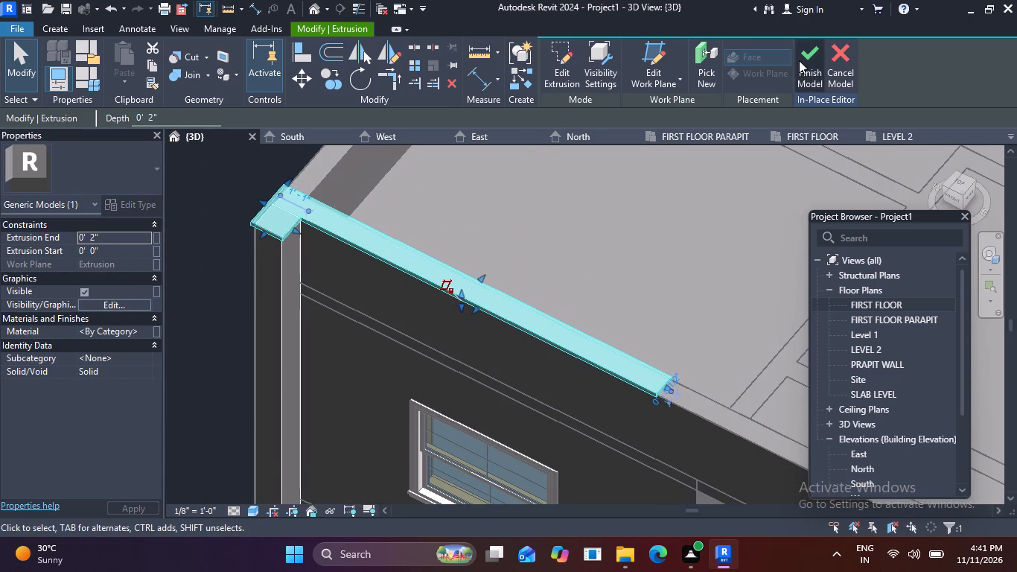
{"action": "key", "text": "Escape"}
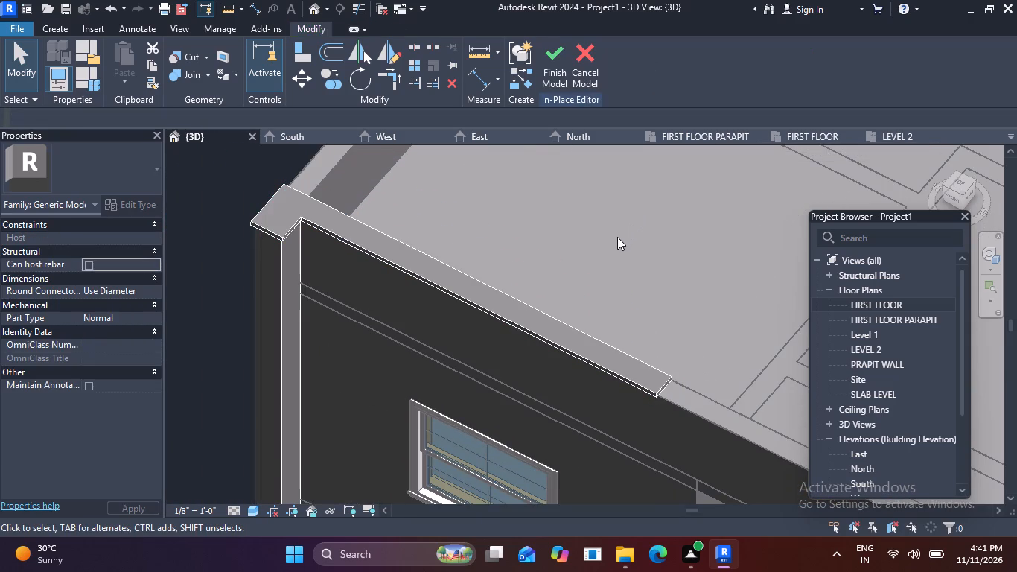
{"action": "middle_click_drag", "start_coordinate": [492, 345], "coordinate": [508, 285]}
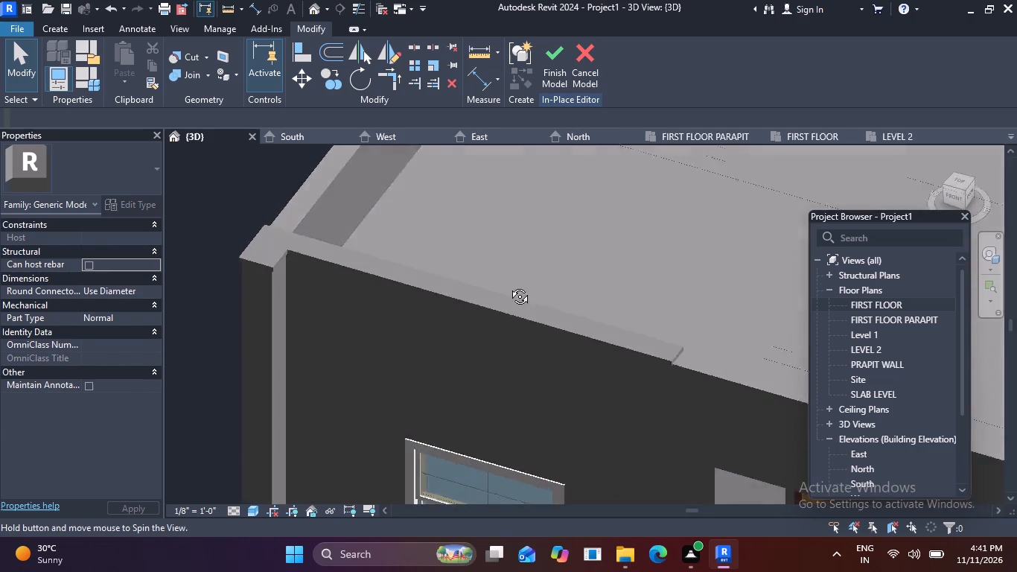
{"action": "middle_click_drag", "start_coordinate": [508, 285], "coordinate": [516, 131]}
{"action": "scroll", "coordinate": [528, 235], "scroll_direction": "down", "scroll_amount": 3}
{"action": "middle_click_drag", "start_coordinate": [545, 278], "coordinate": [525, 235], "text": "shift"}
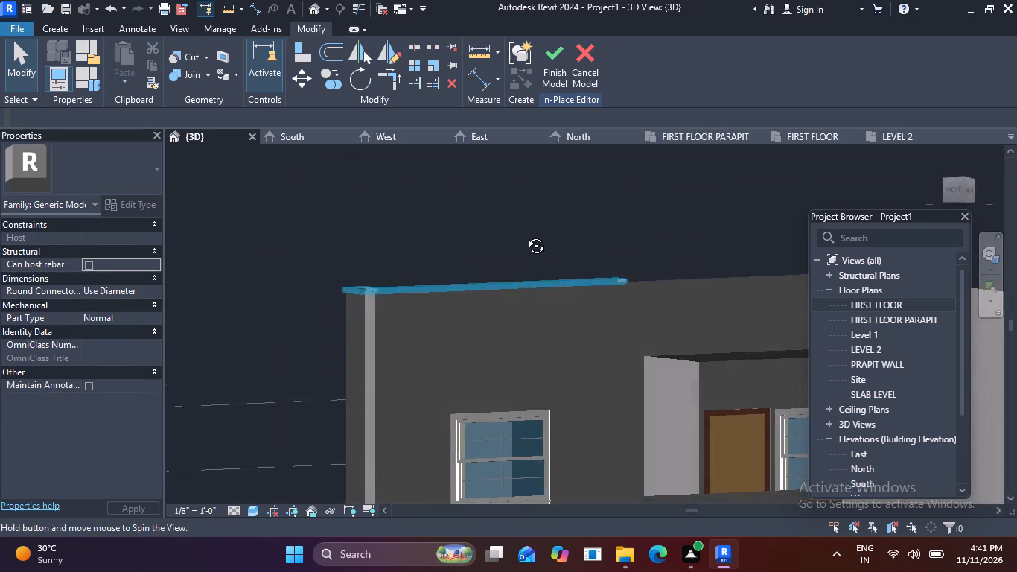
{"action": "middle_click_drag", "start_coordinate": [525, 235], "coordinate": [516, 199], "text": "shift"}
{"action": "scroll", "coordinate": [370, 313], "scroll_direction": "up", "scroll_amount": 10}
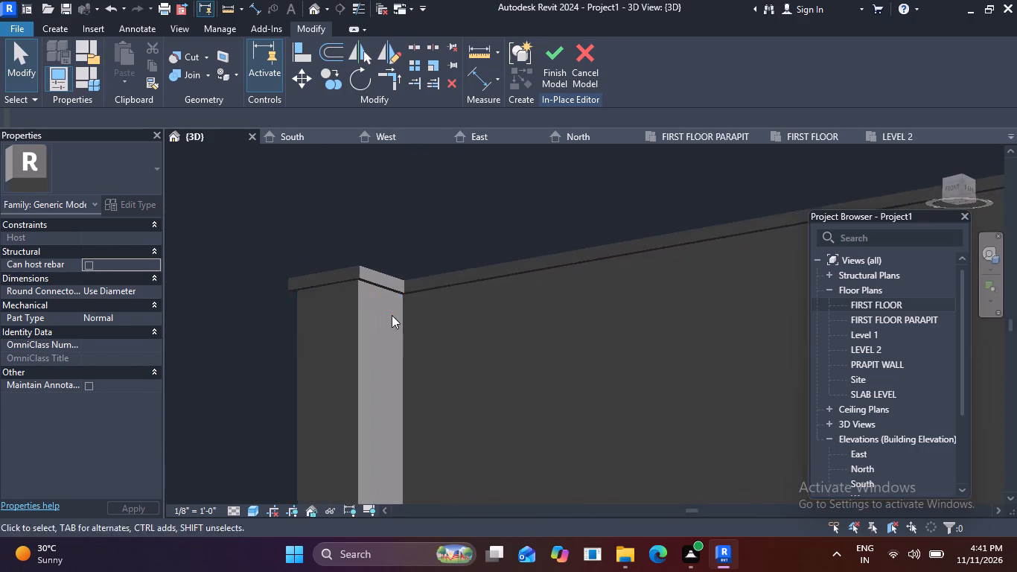
Inspect the trim cap's east end where it stops along the front parapet.
{"action": "scroll", "coordinate": [494, 328], "scroll_direction": "down", "scroll_amount": 1}
{"action": "middle_click_drag", "start_coordinate": [576, 344], "coordinate": [324, 414]}
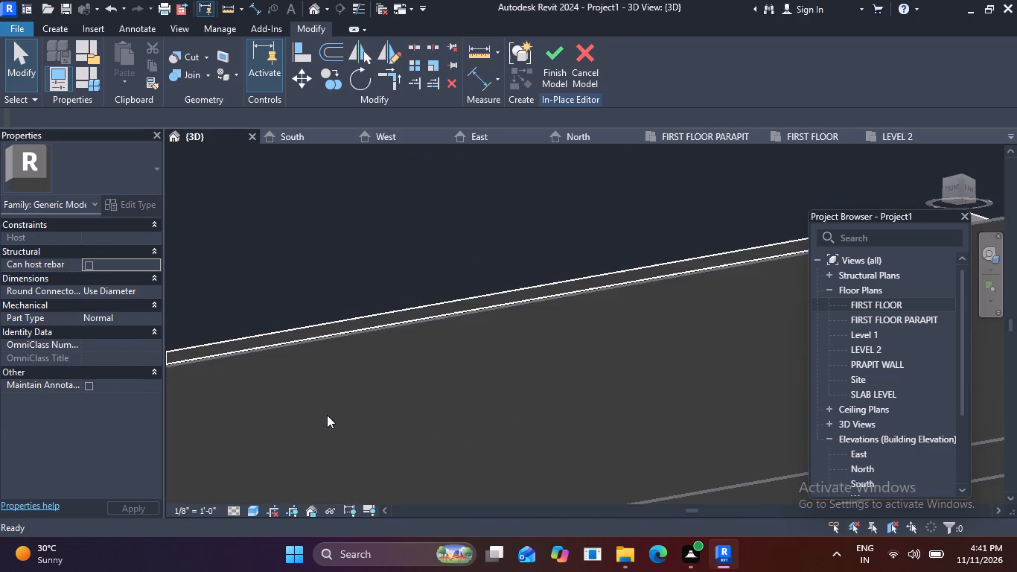
{"action": "scroll", "coordinate": [572, 324], "scroll_direction": "down", "scroll_amount": 5}
{"action": "middle_click_drag", "start_coordinate": [742, 365], "coordinate": [602, 393]}
{"action": "scroll", "coordinate": [653, 322], "scroll_direction": "up", "scroll_amount": 2}
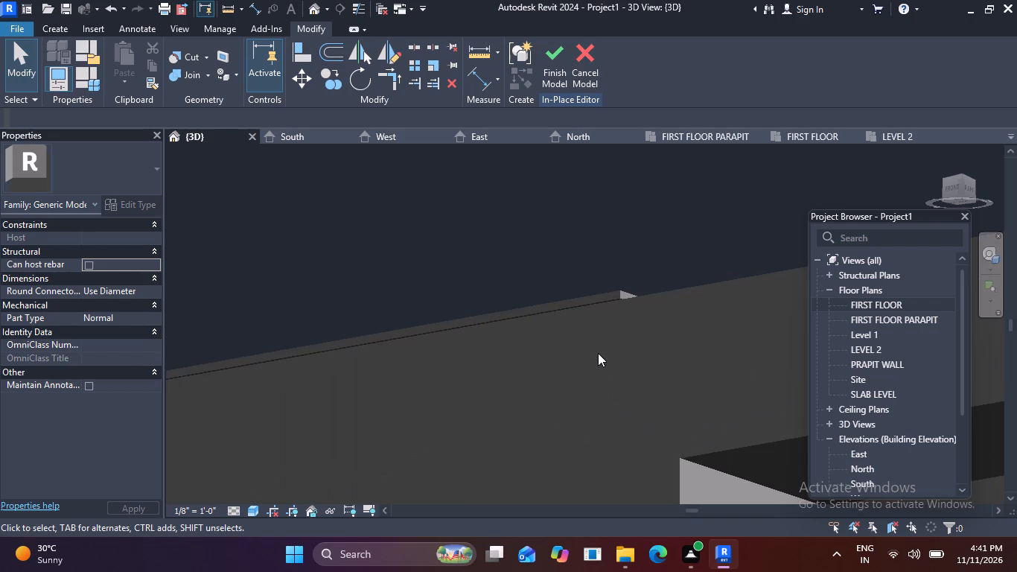
{"action": "middle_click_drag", "start_coordinate": [626, 416], "coordinate": [594, 331]}
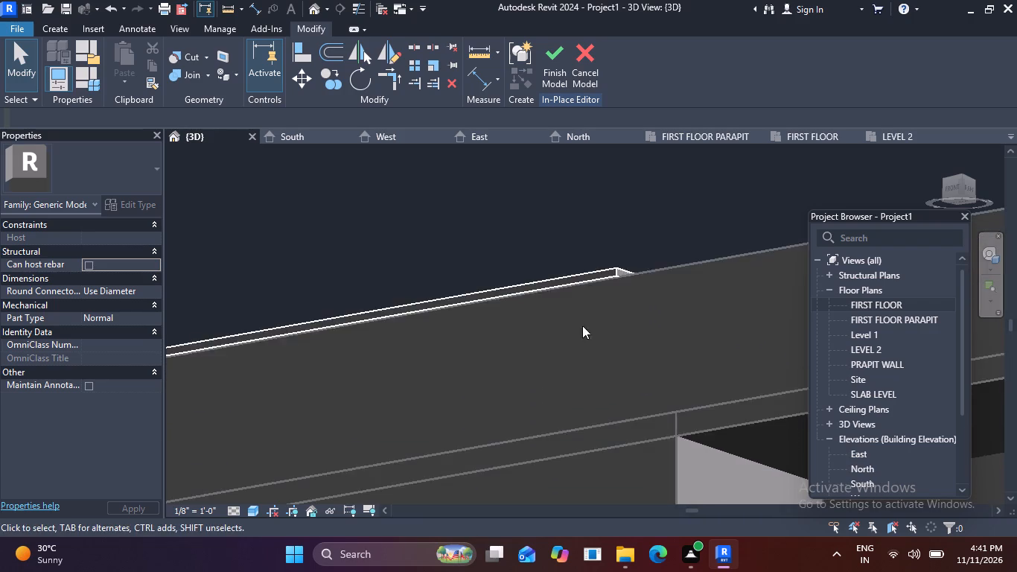
{"action": "middle_click_drag", "start_coordinate": [581, 329], "coordinate": [594, 411], "text": "shift"}
{"action": "scroll", "coordinate": [710, 405], "scroll_direction": "down", "scroll_amount": 1}
{"action": "middle_click_drag", "start_coordinate": [710, 405], "coordinate": [604, 233]}
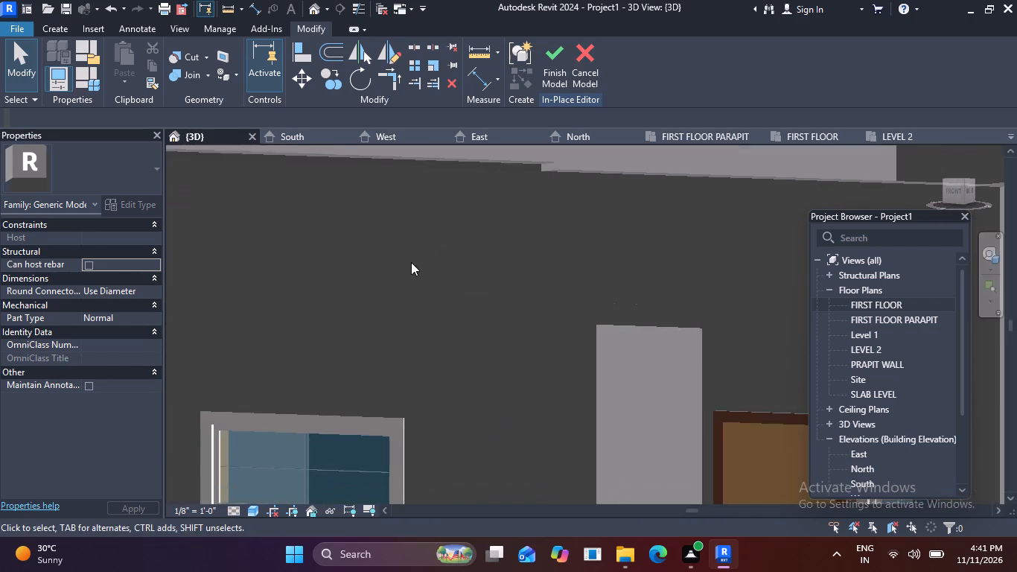
Review the upper front facade from several angles, comparing the capped part of the parapet with the uncapped part.
{"action": "middle_click_drag", "start_coordinate": [375, 279], "coordinate": [492, 306], "text": "shift"}
{"action": "scroll", "coordinate": [500, 308], "scroll_direction": "down", "scroll_amount": 2}
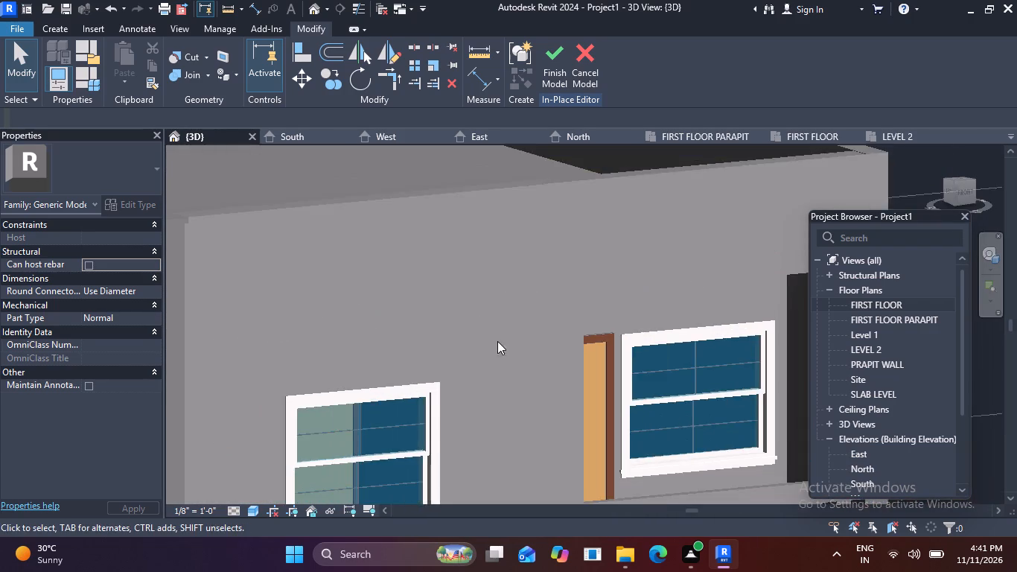
{"action": "middle_click_drag", "start_coordinate": [495, 340], "coordinate": [498, 264]}
{"action": "scroll", "coordinate": [511, 267], "scroll_direction": "down", "scroll_amount": 4}
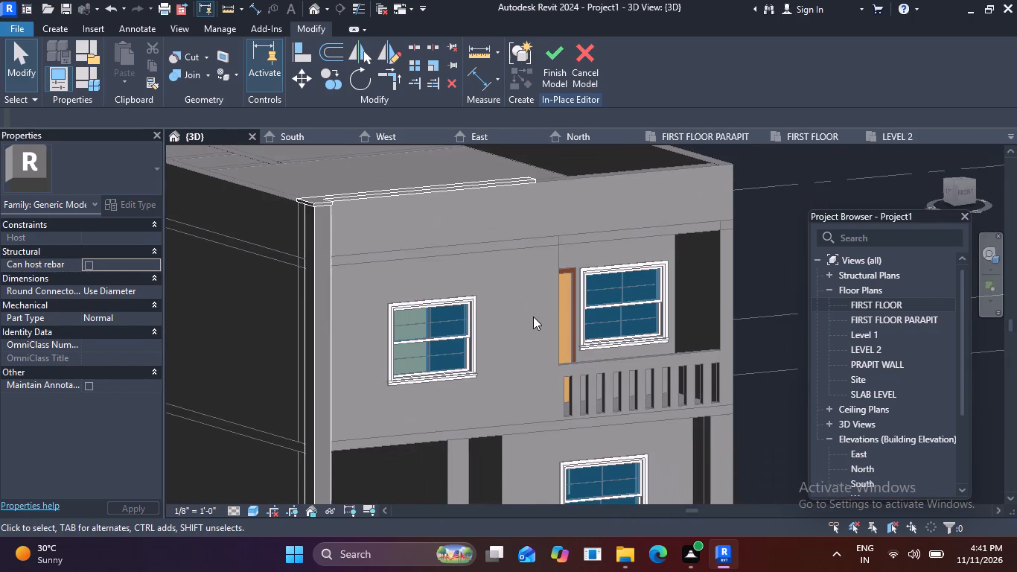
{"action": "middle_click_drag", "start_coordinate": [506, 301], "coordinate": [466, 296], "text": "shift"}
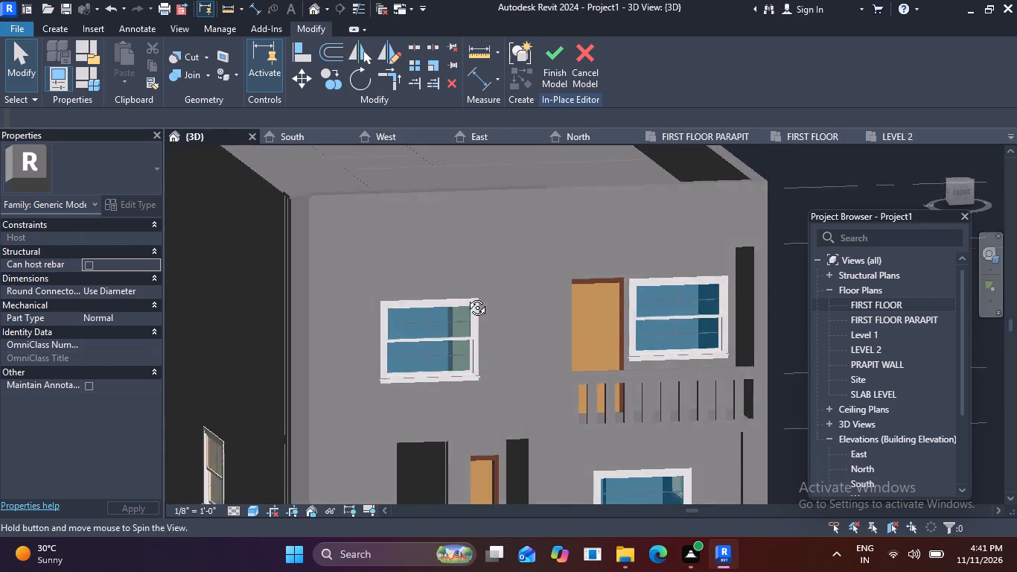
{"action": "middle_click_drag", "start_coordinate": [466, 296], "coordinate": [451, 244], "text": "shift"}
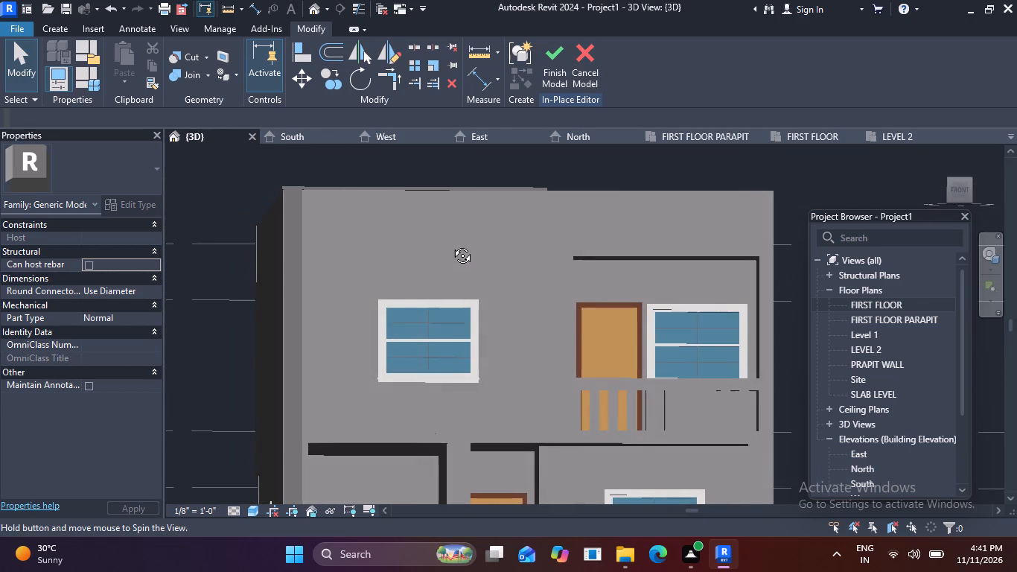
{"action": "middle_click_drag", "start_coordinate": [451, 244], "coordinate": [428, 246], "text": "shift"}
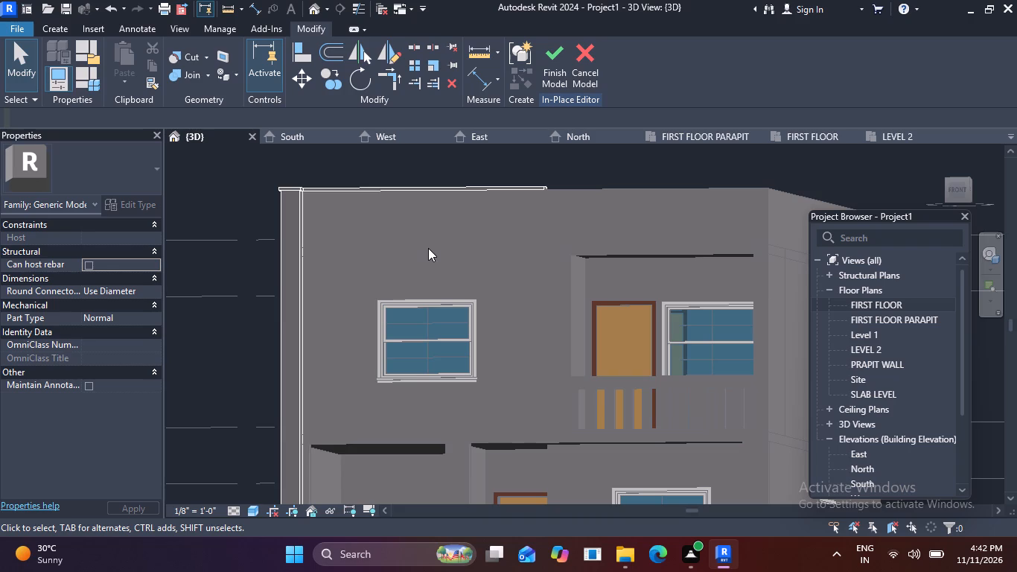
{"action": "scroll", "coordinate": [438, 174], "scroll_direction": "down", "scroll_amount": 2}
{"action": "middle_click_drag", "start_coordinate": [564, 177], "coordinate": [526, 244]}
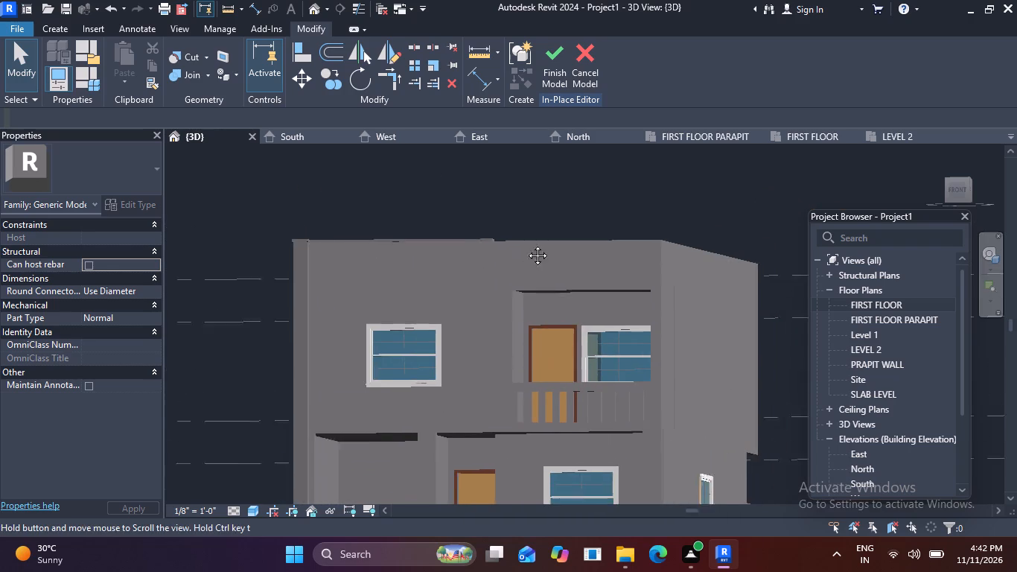
{"action": "middle_click_drag", "start_coordinate": [526, 244], "coordinate": [526, 247]}
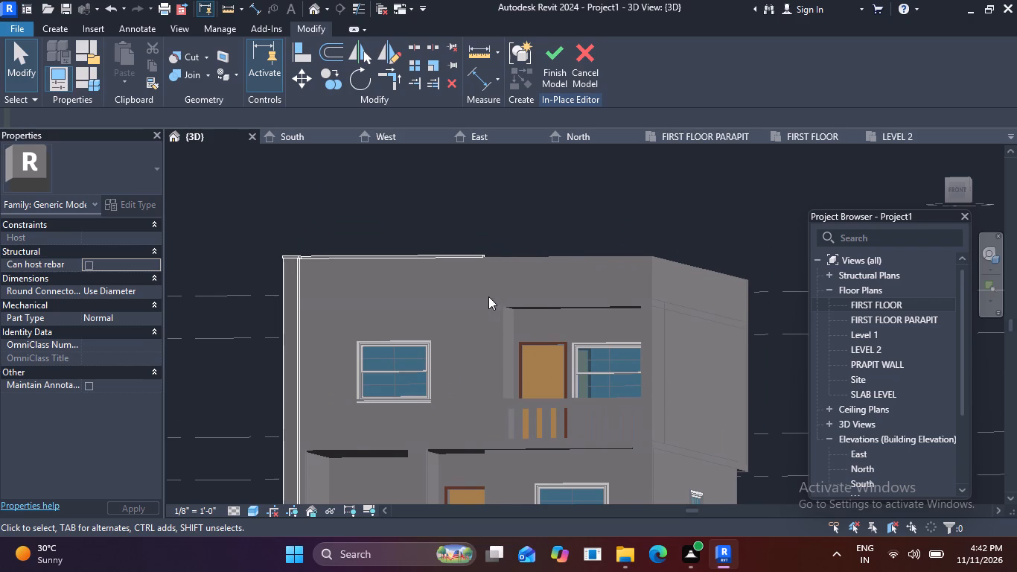
Start a void extrusion sketch at the east end of the trim cap on the front parapet.
{"action": "middle_click_drag", "start_coordinate": [488, 296], "coordinate": [511, 329], "text": "shift"}
{"action": "scroll", "coordinate": [494, 267], "scroll_direction": "up", "scroll_amount": 4}
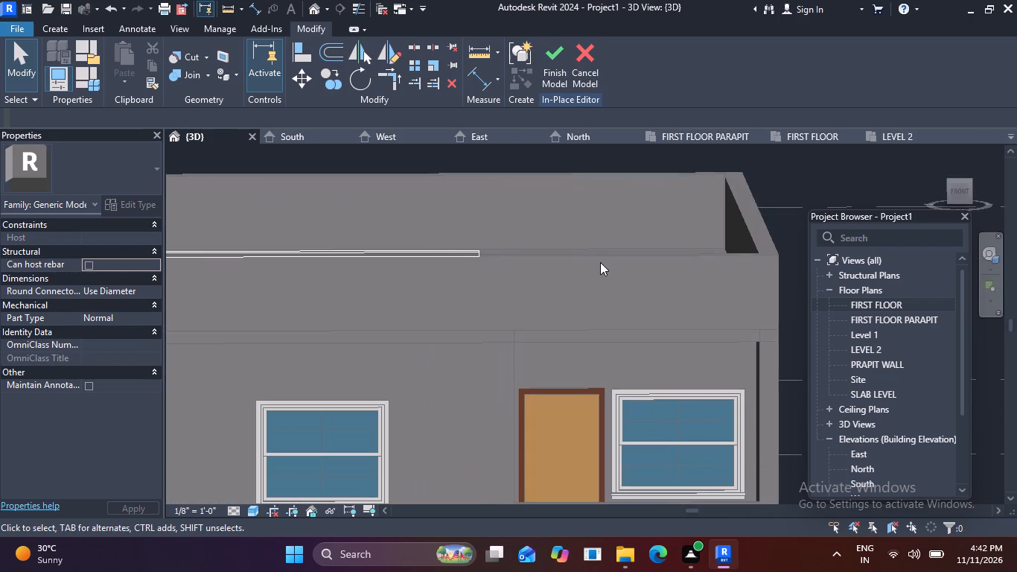
{"action": "scroll", "coordinate": [475, 259], "scroll_direction": "up", "scroll_amount": 2}
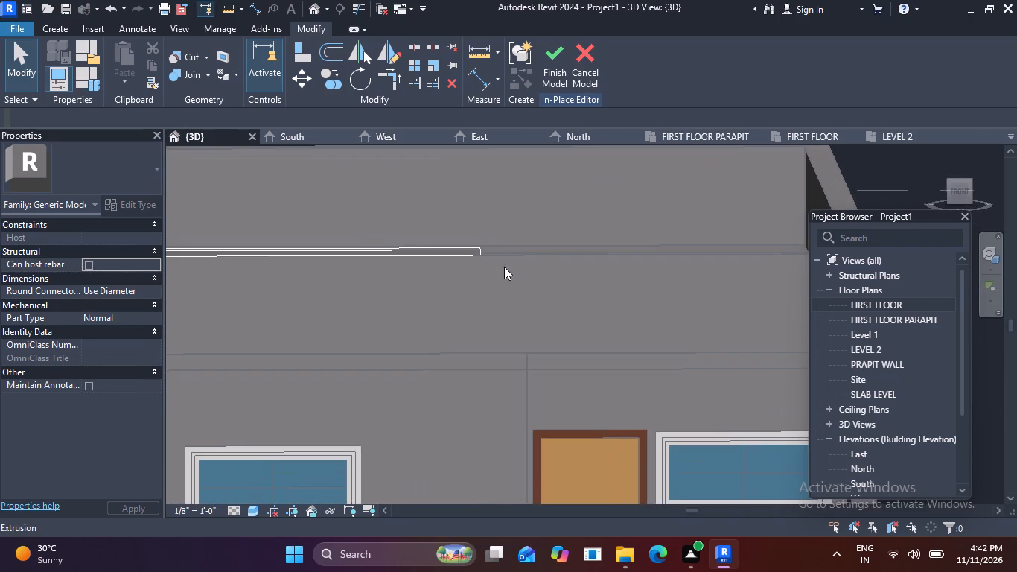
{"action": "scroll", "coordinate": [479, 258], "scroll_direction": "up", "scroll_amount": 5}
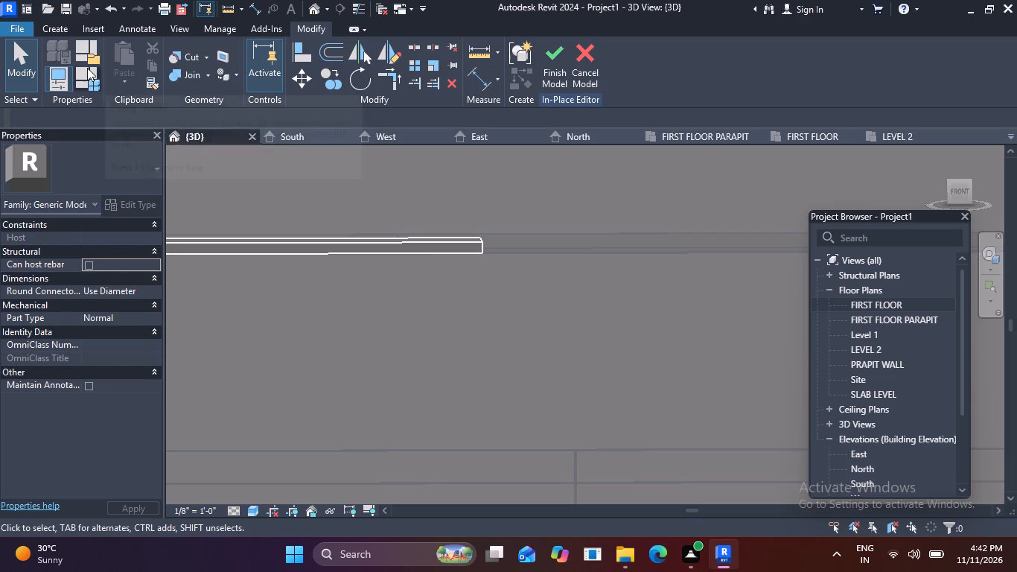
{"action": "left_click", "coordinate": [66, 25]}
{"action": "left_click", "coordinate": [297, 80]}
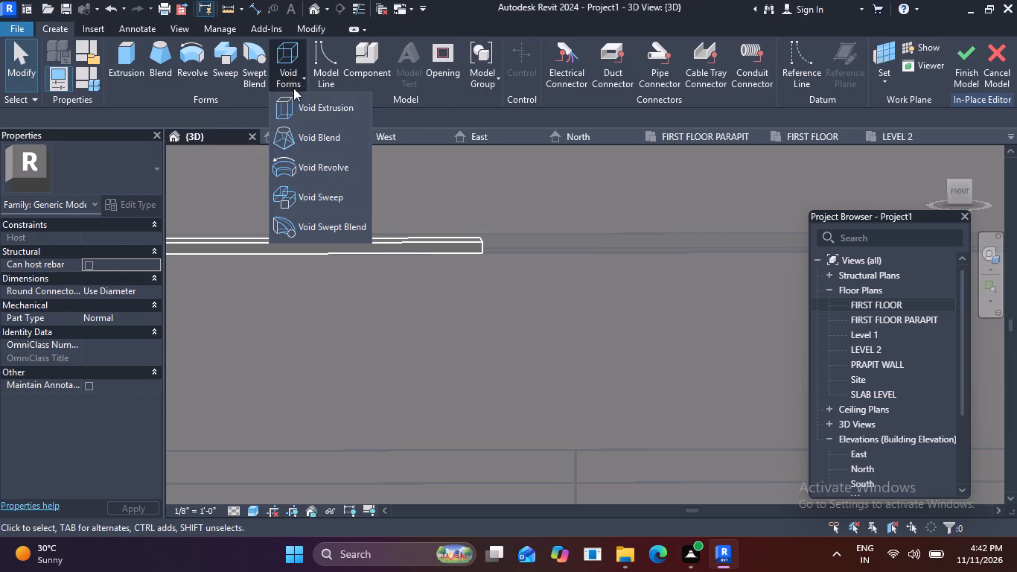
{"action": "left_click", "coordinate": [297, 107]}
{"action": "scroll", "coordinate": [513, 179], "scroll_direction": "down", "scroll_amount": 2}
{"action": "middle_click_drag", "start_coordinate": [526, 205], "coordinate": [513, 203]}
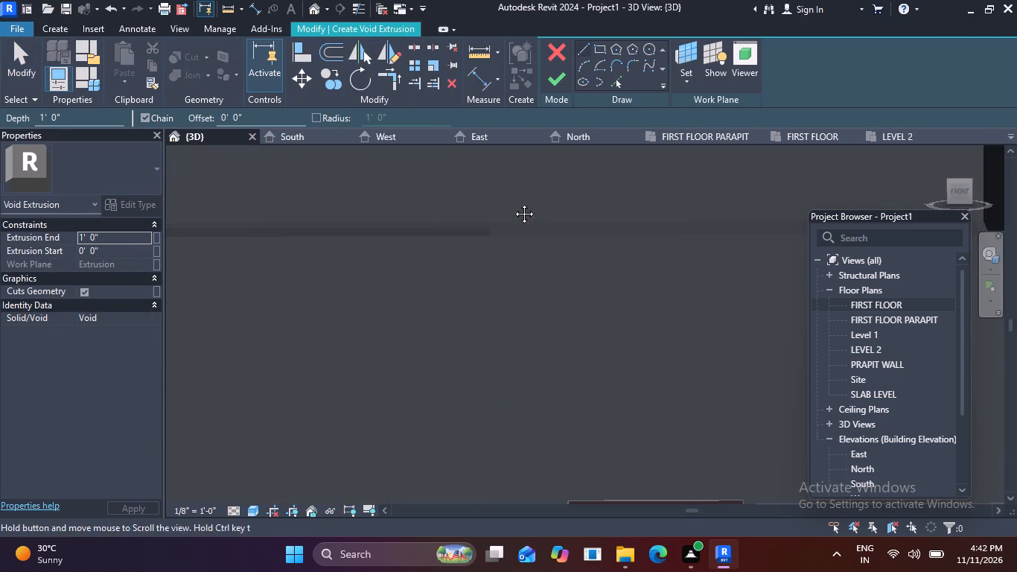
{"action": "middle_click_drag", "start_coordinate": [513, 203], "coordinate": [456, 185]}
{"action": "scroll", "coordinate": [436, 221], "scroll_direction": "up", "scroll_amount": 3}
{"action": "scroll", "coordinate": [486, 239], "scroll_direction": "down", "scroll_amount": 3}
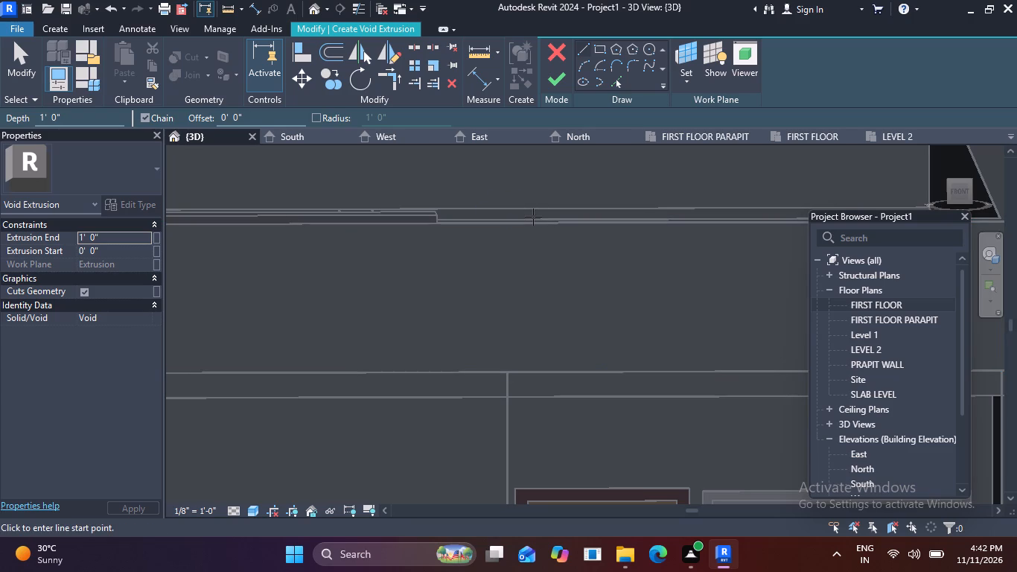
{"action": "middle_click_drag", "start_coordinate": [510, 229], "coordinate": [507, 256], "text": "shift"}
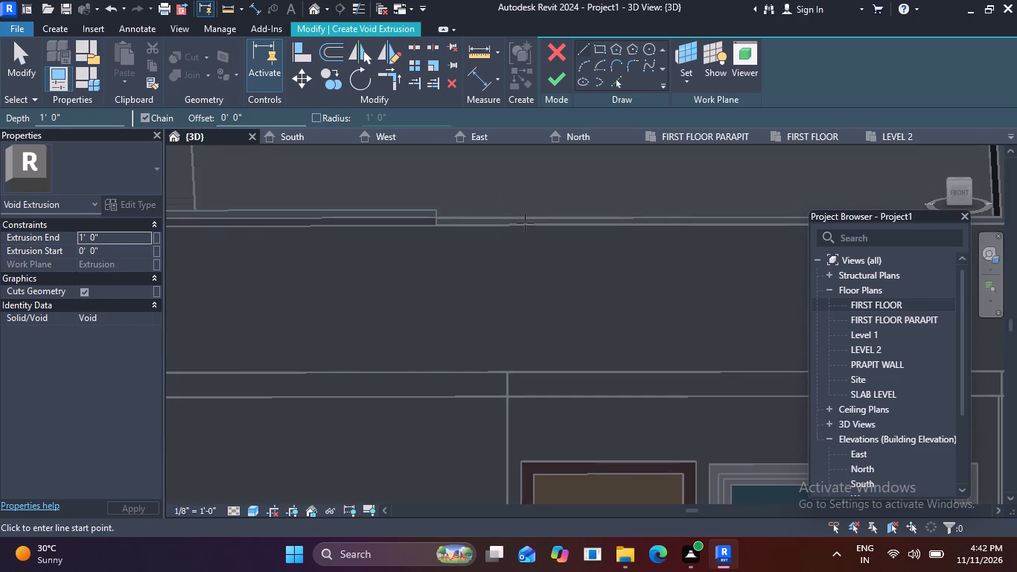
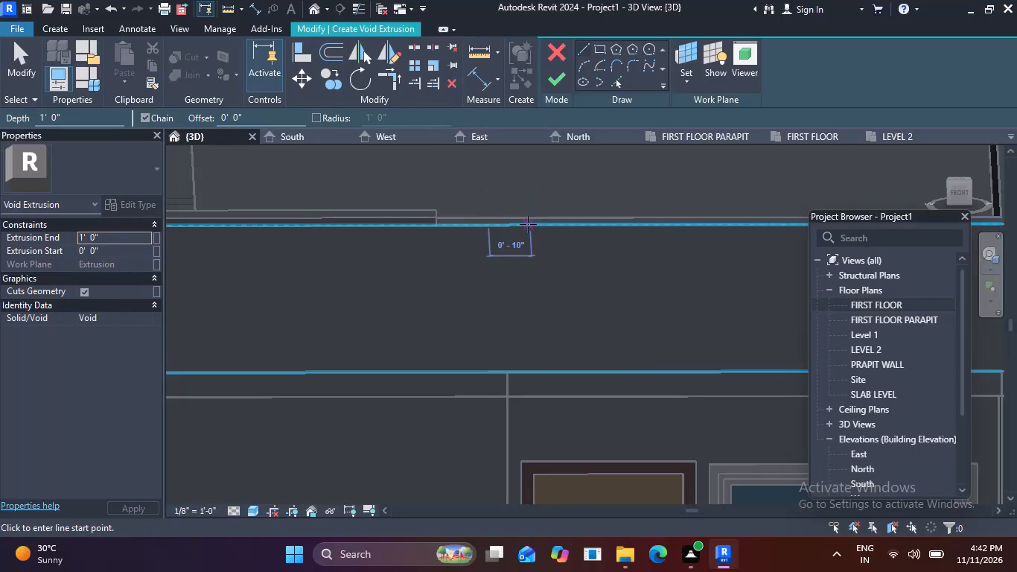
Set the void sketch's work plane to the front face of the WALL 9" parapet wall.
{"action": "left_click", "coordinate": [528, 224]}
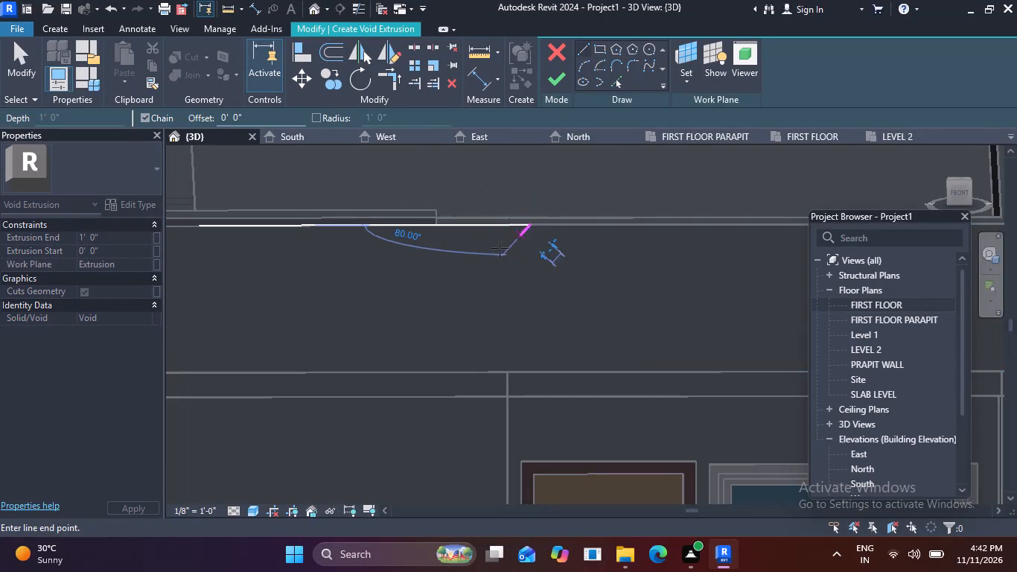
{"action": "key", "text": "Escape"}
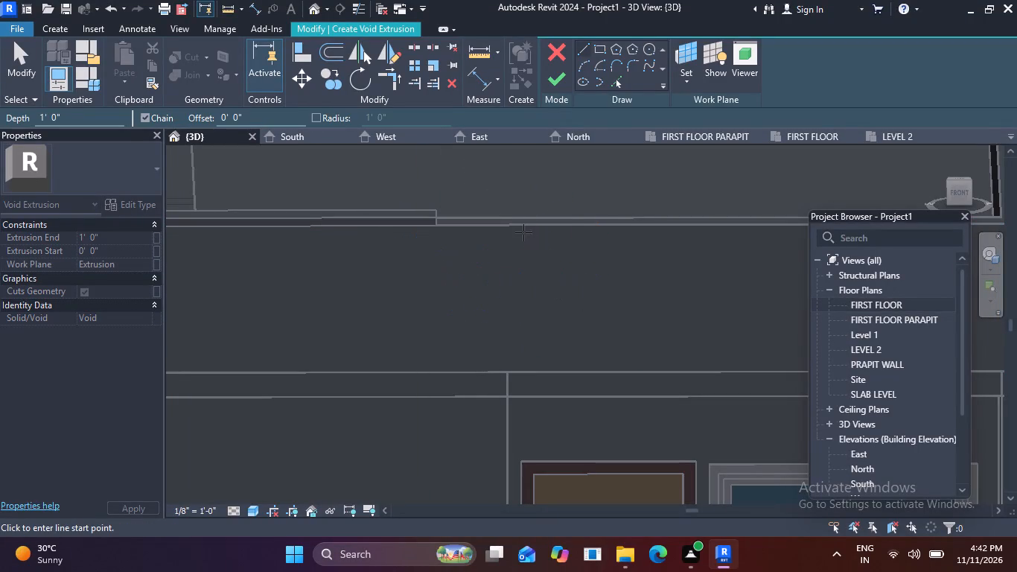
{"action": "left_click", "coordinate": [682, 73]}
{"action": "left_click", "coordinate": [689, 137]}
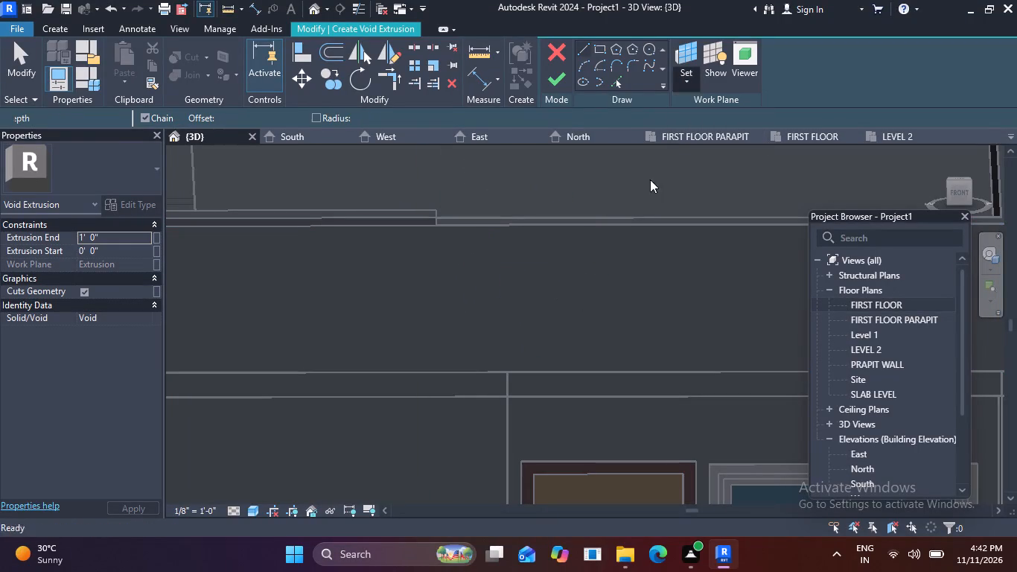
{"action": "left_click", "coordinate": [575, 225]}
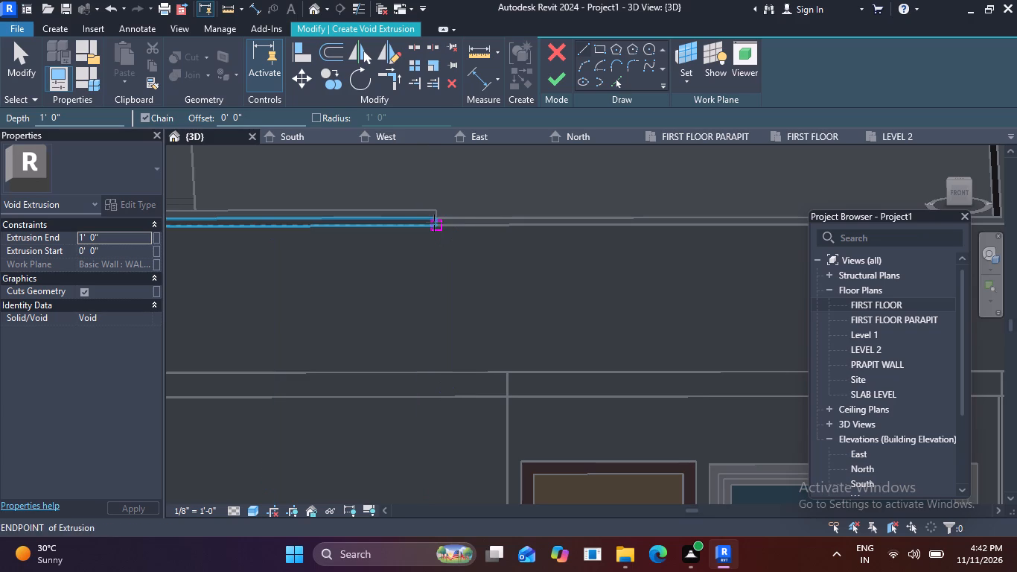
Sketch from the cap's east end: 1" west, about 2'-2" down, and about 6'-10" east across the parapet face.
{"action": "scroll", "coordinate": [432, 232], "scroll_direction": "up", "scroll_amount": 4}
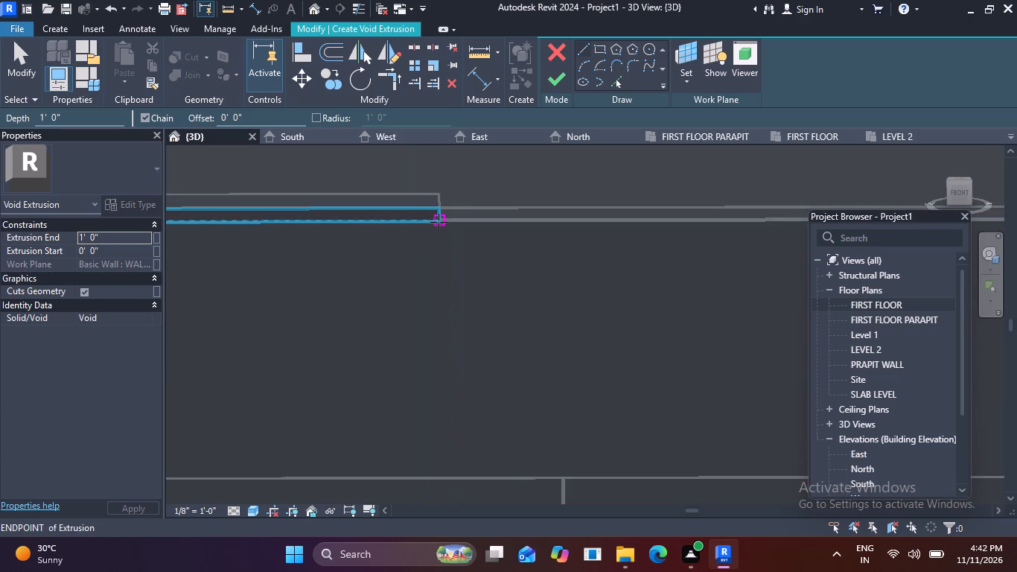
{"action": "left_click", "coordinate": [439, 222]}
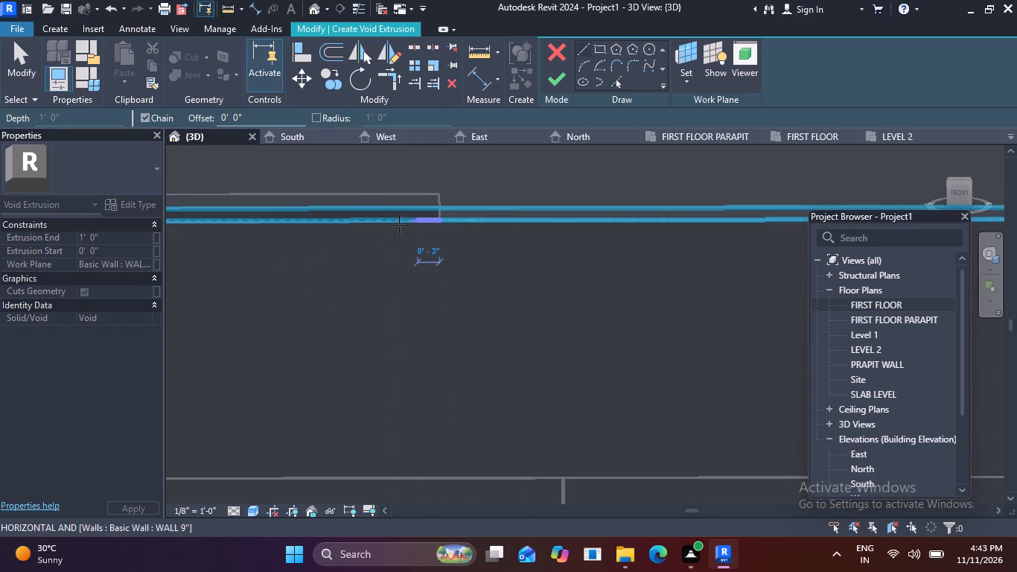
{"action": "key", "text": "1"}
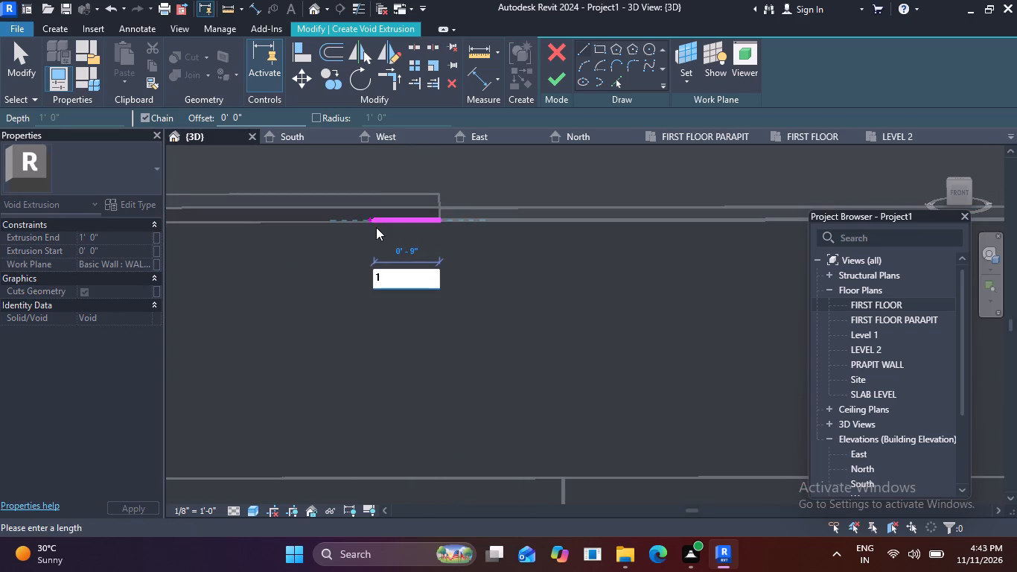
{"action": "key", "text": "shift+quotedbl"}
{"action": "key", "text": "Return"}
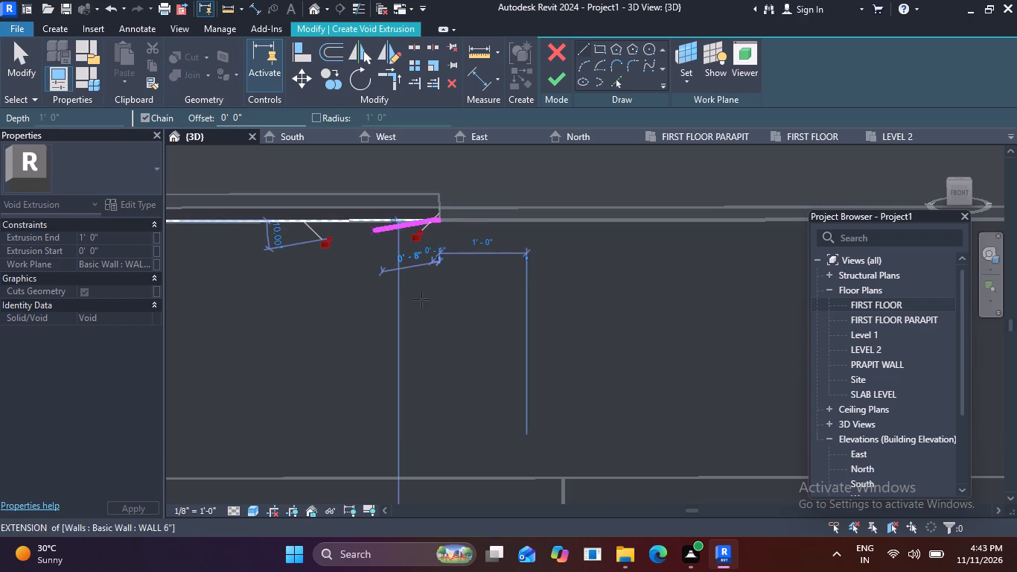
{"action": "middle_click_drag", "start_coordinate": [435, 439], "coordinate": [424, 394]}
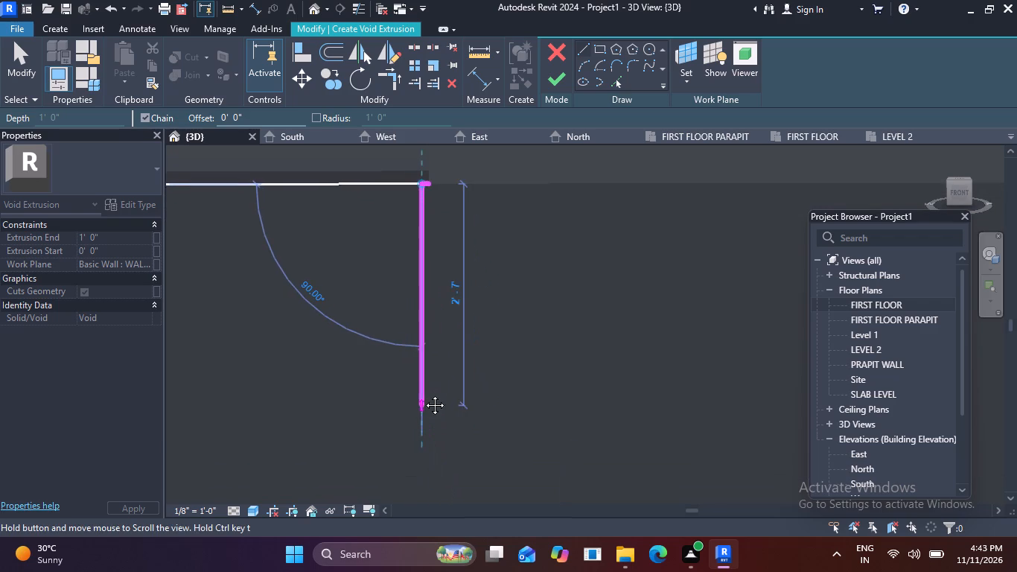
{"action": "middle_click_drag", "start_coordinate": [424, 394], "coordinate": [424, 384]}
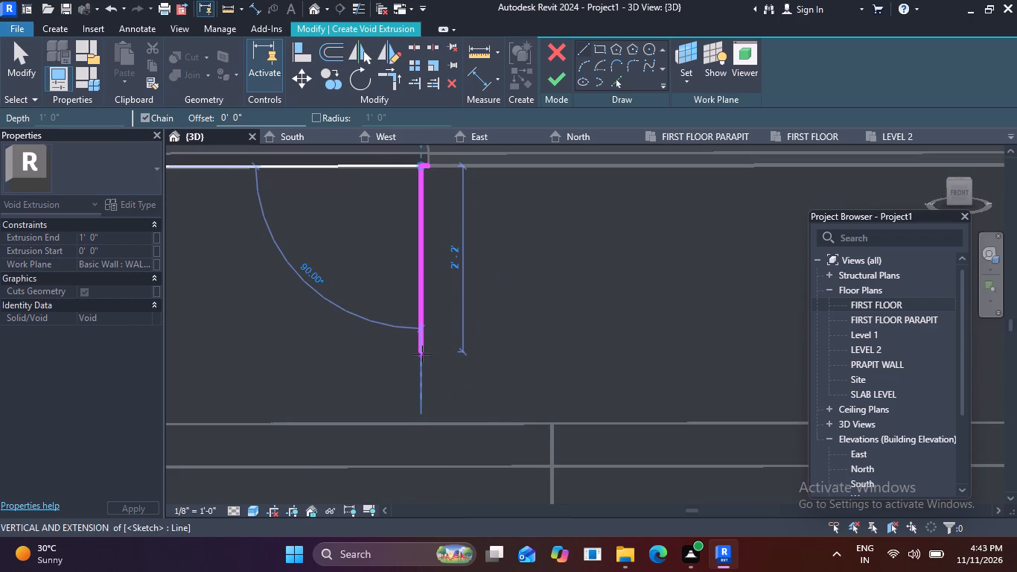
{"action": "left_click", "coordinate": [422, 354]}
{"action": "scroll", "coordinate": [660, 339], "scroll_direction": "down", "scroll_amount": 1}
{"action": "middle_click_drag", "start_coordinate": [704, 337], "coordinate": [465, 314]}
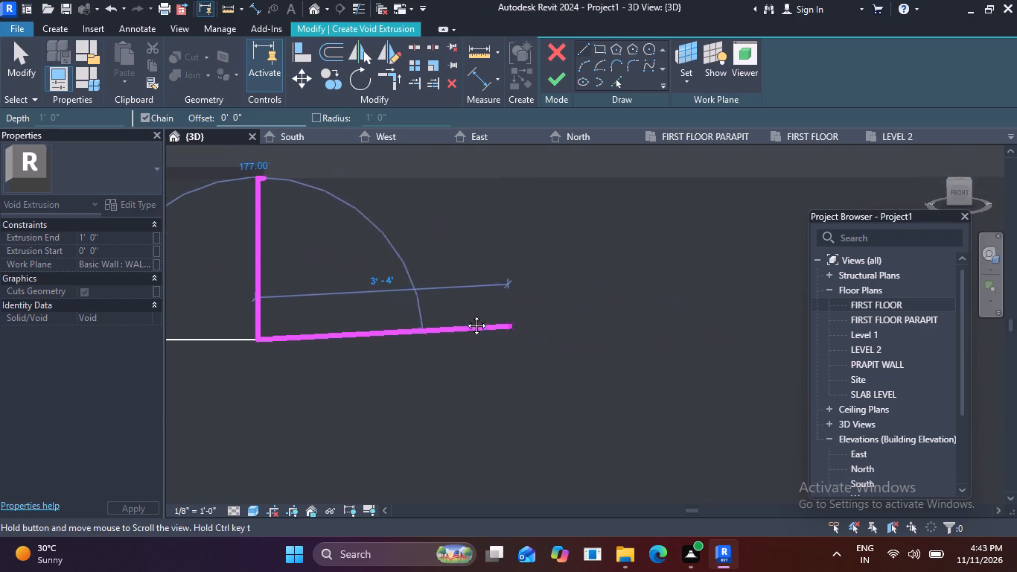
{"action": "middle_click_drag", "start_coordinate": [465, 314], "coordinate": [421, 303]}
{"action": "scroll", "coordinate": [558, 325], "scroll_direction": "down", "scroll_amount": 2}
{"action": "middle_click_drag", "start_coordinate": [648, 304], "coordinate": [648, 328]}
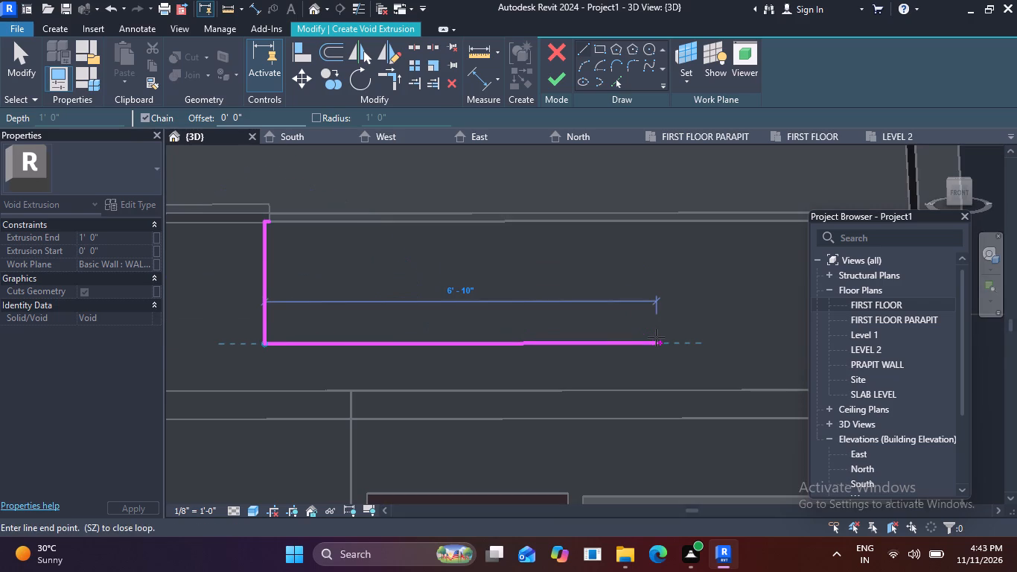
{"action": "left_click", "coordinate": [657, 337]}
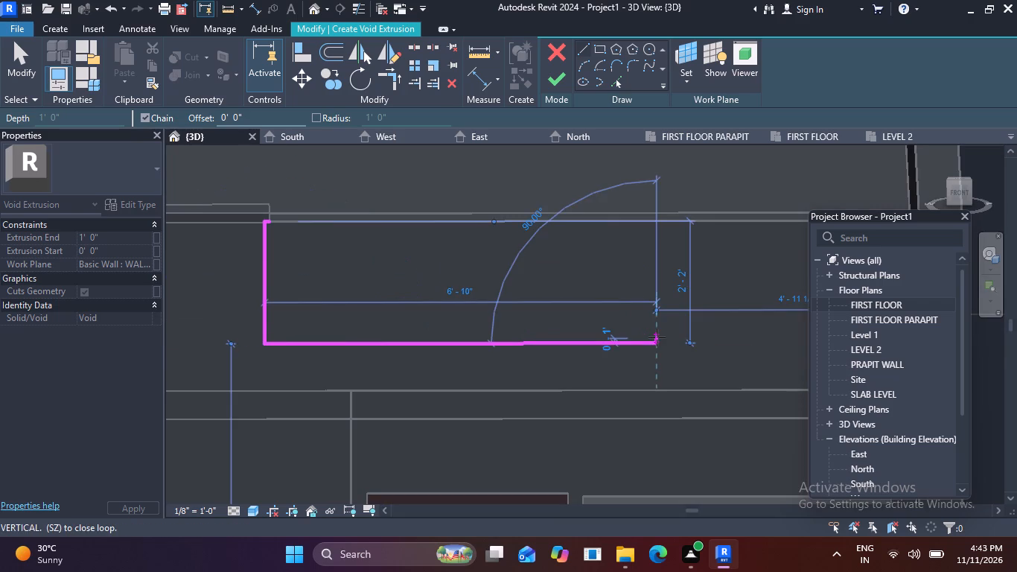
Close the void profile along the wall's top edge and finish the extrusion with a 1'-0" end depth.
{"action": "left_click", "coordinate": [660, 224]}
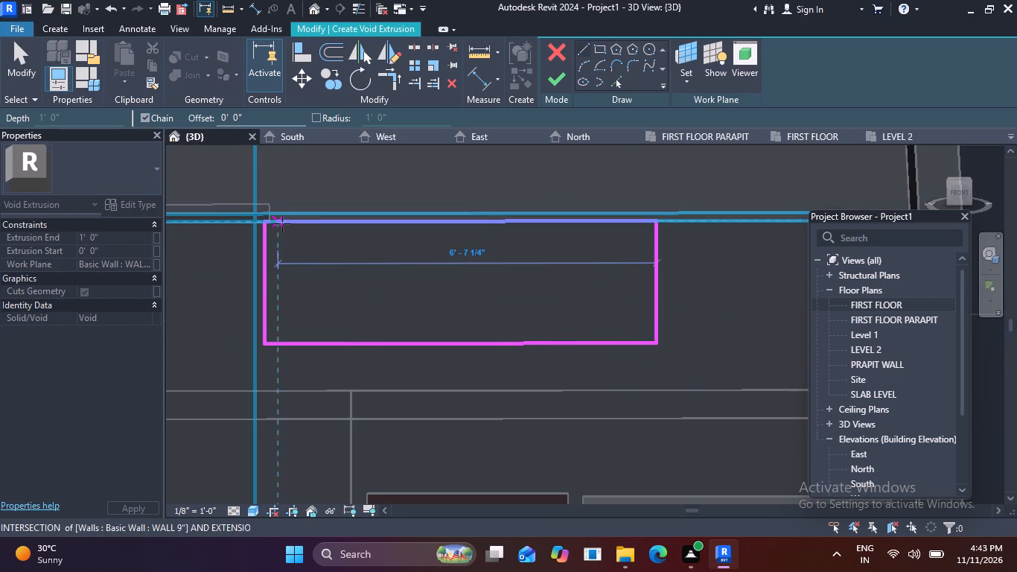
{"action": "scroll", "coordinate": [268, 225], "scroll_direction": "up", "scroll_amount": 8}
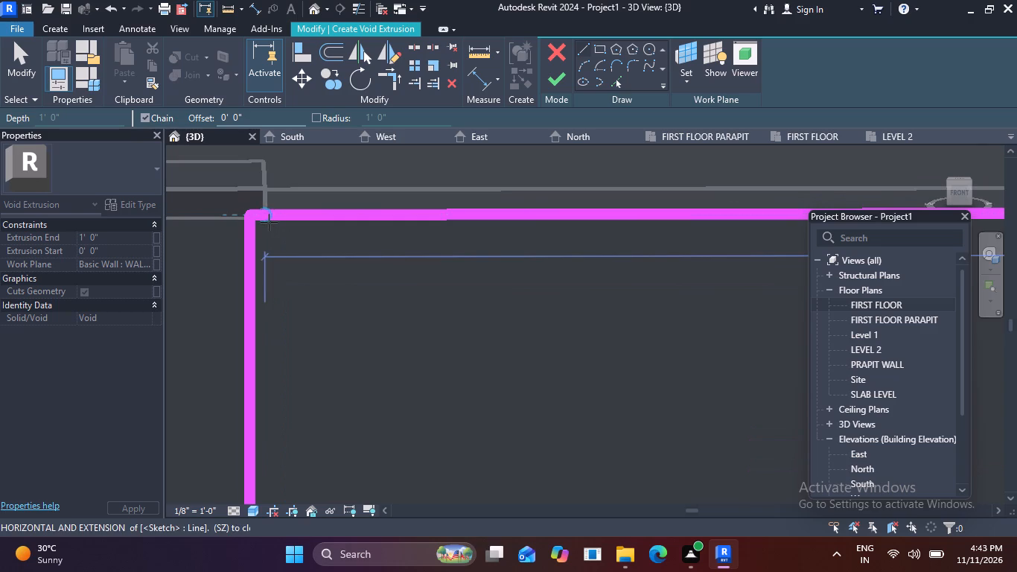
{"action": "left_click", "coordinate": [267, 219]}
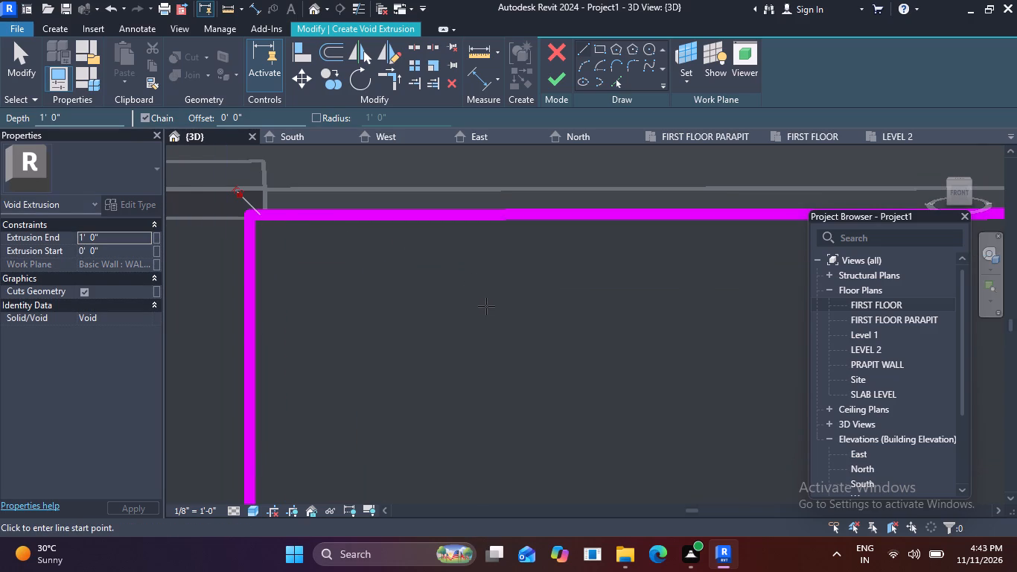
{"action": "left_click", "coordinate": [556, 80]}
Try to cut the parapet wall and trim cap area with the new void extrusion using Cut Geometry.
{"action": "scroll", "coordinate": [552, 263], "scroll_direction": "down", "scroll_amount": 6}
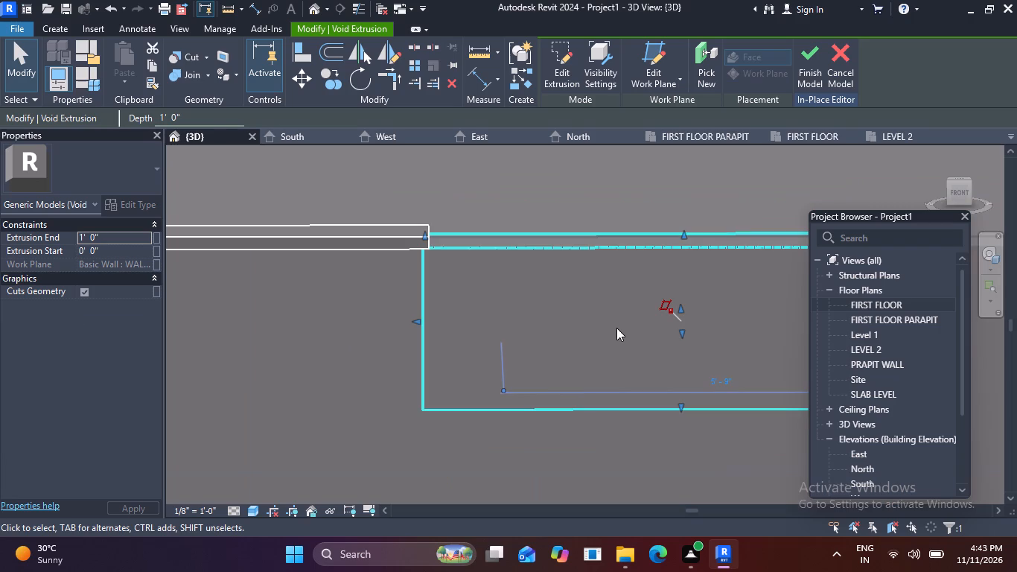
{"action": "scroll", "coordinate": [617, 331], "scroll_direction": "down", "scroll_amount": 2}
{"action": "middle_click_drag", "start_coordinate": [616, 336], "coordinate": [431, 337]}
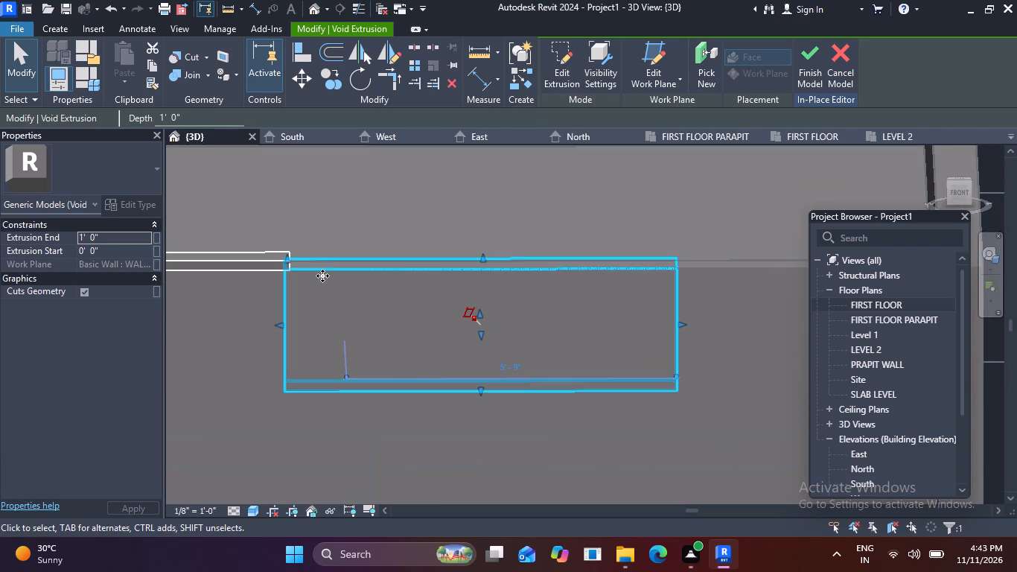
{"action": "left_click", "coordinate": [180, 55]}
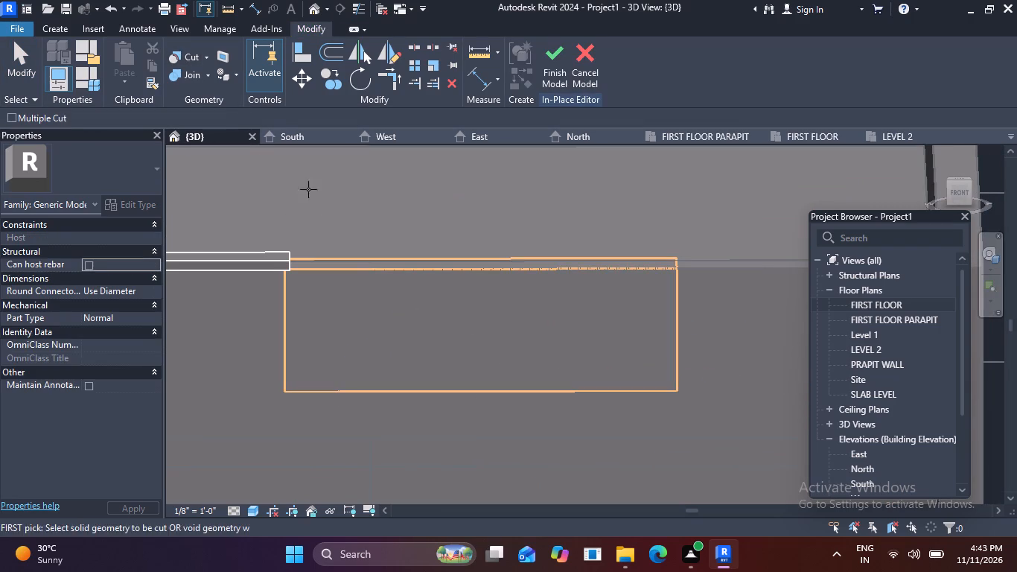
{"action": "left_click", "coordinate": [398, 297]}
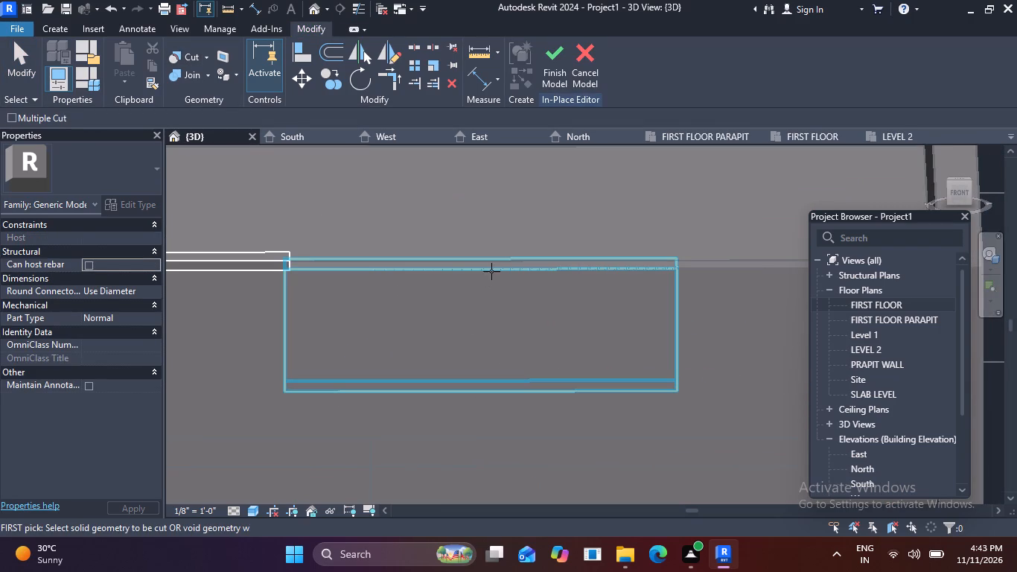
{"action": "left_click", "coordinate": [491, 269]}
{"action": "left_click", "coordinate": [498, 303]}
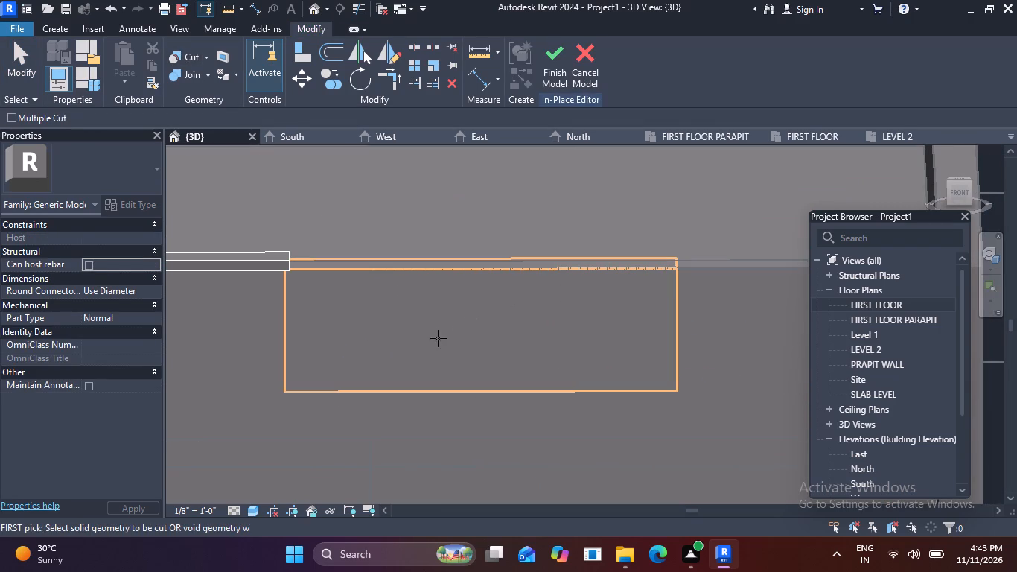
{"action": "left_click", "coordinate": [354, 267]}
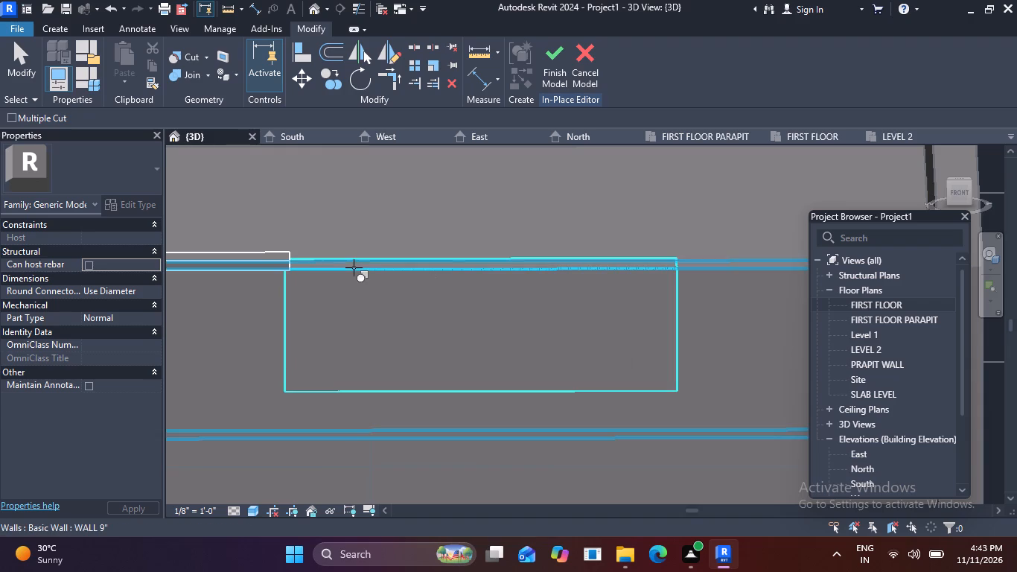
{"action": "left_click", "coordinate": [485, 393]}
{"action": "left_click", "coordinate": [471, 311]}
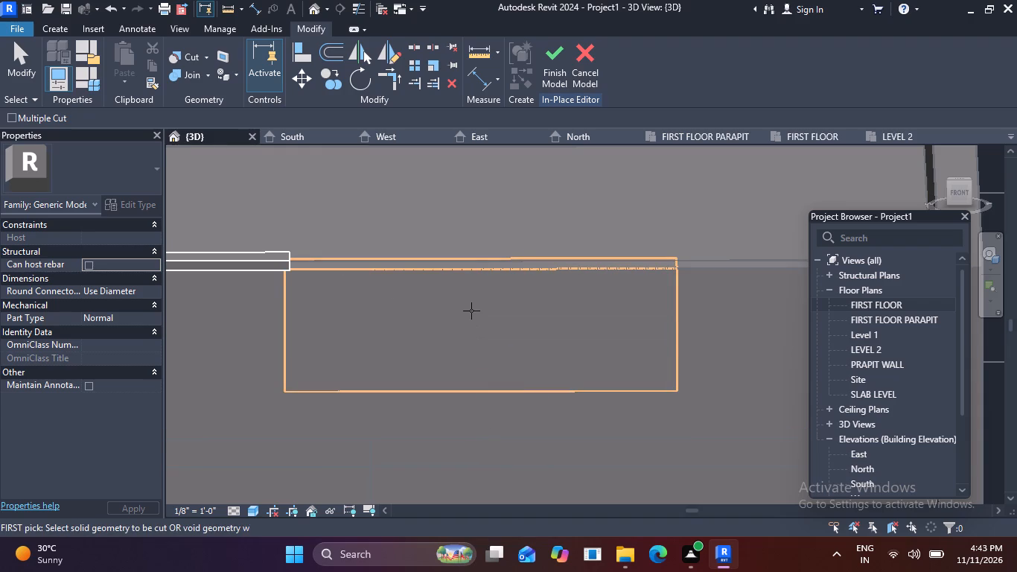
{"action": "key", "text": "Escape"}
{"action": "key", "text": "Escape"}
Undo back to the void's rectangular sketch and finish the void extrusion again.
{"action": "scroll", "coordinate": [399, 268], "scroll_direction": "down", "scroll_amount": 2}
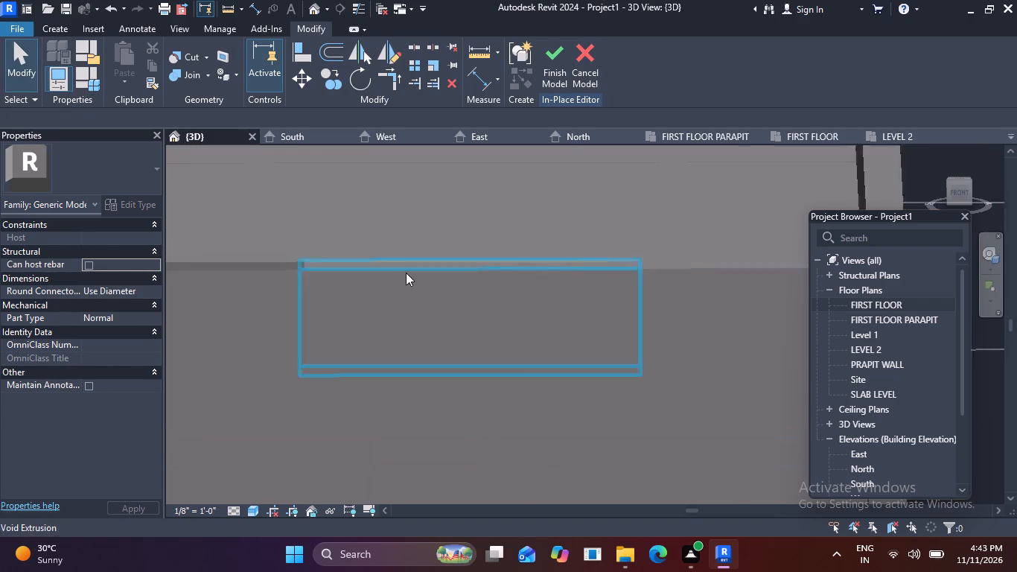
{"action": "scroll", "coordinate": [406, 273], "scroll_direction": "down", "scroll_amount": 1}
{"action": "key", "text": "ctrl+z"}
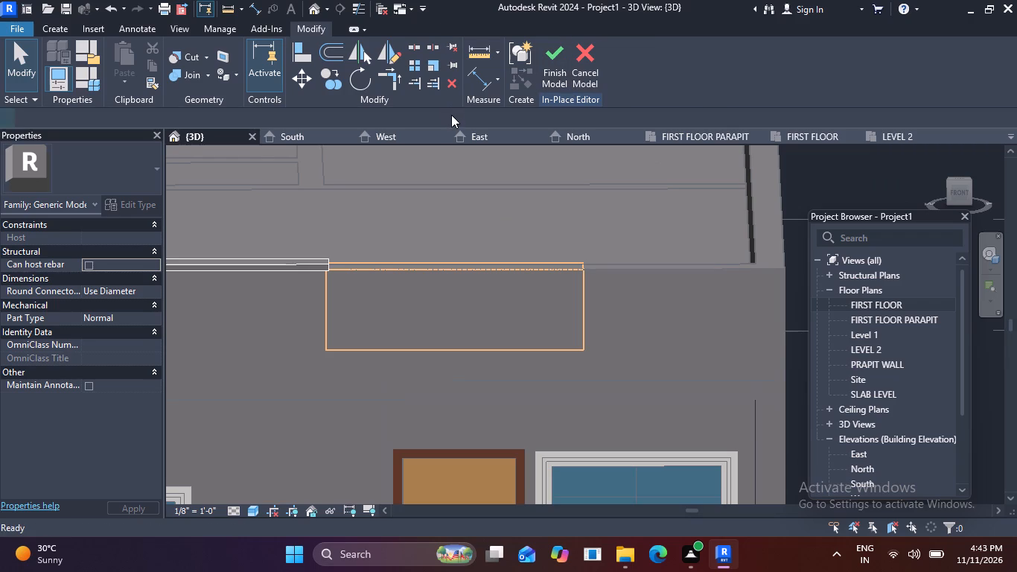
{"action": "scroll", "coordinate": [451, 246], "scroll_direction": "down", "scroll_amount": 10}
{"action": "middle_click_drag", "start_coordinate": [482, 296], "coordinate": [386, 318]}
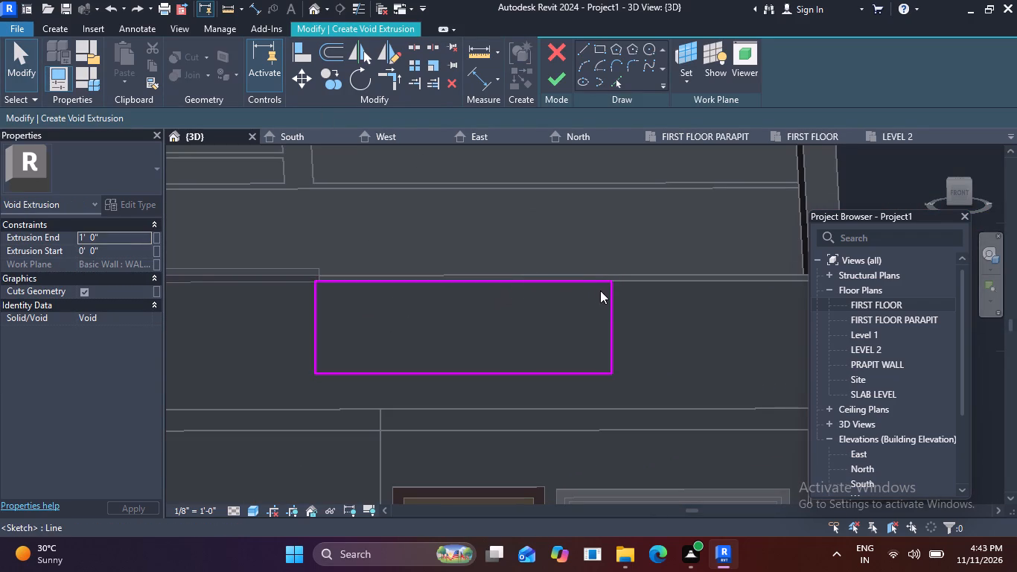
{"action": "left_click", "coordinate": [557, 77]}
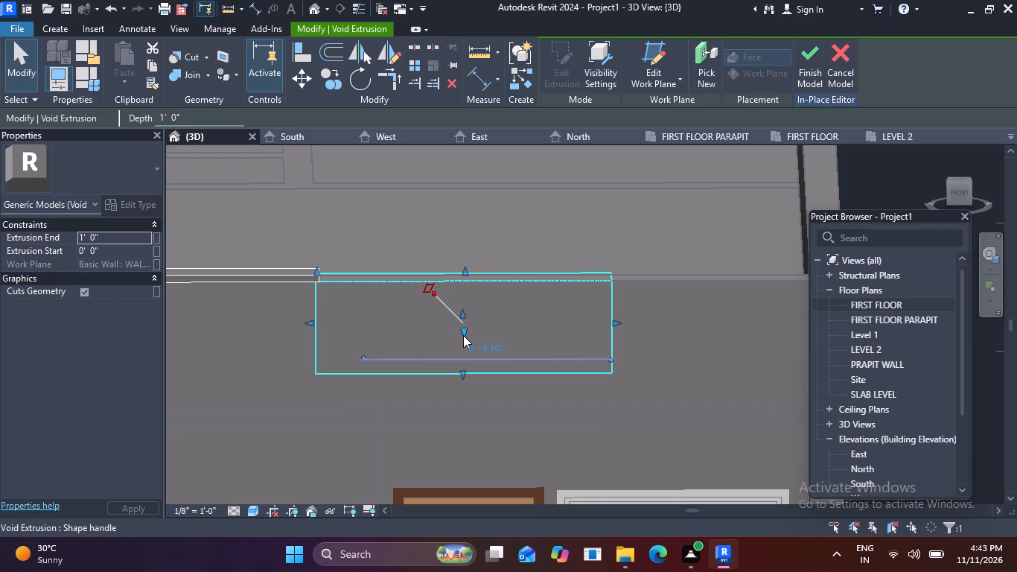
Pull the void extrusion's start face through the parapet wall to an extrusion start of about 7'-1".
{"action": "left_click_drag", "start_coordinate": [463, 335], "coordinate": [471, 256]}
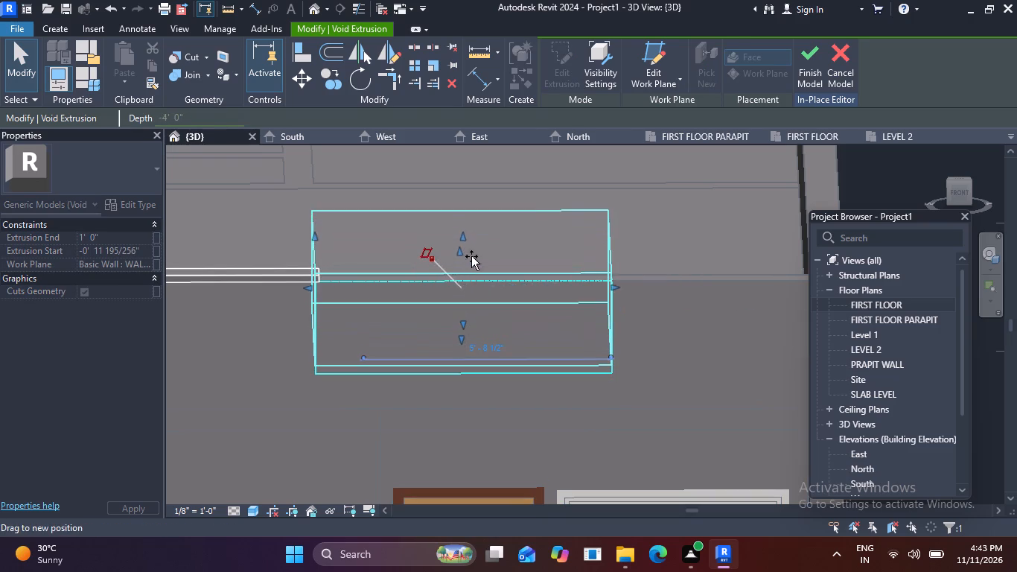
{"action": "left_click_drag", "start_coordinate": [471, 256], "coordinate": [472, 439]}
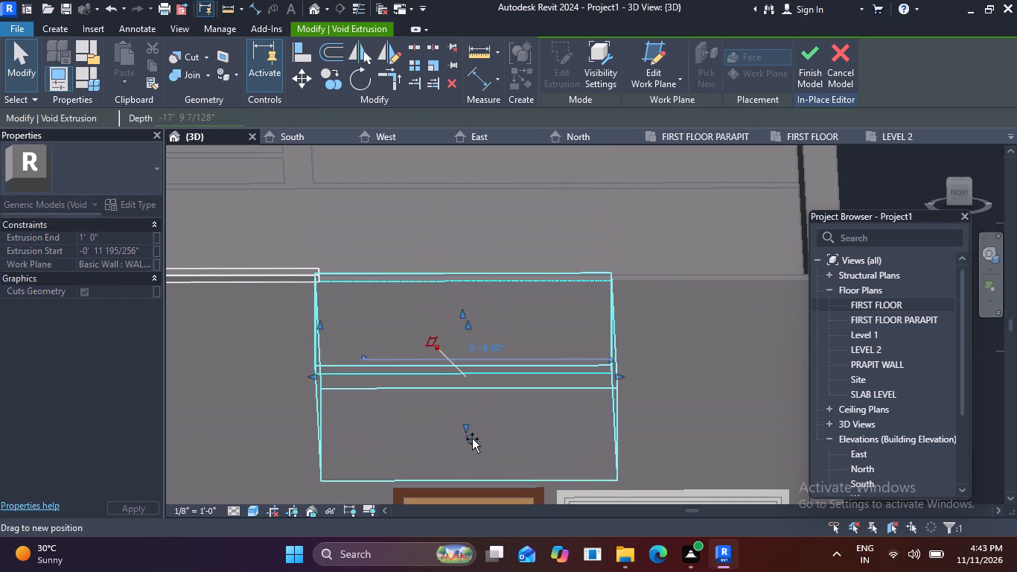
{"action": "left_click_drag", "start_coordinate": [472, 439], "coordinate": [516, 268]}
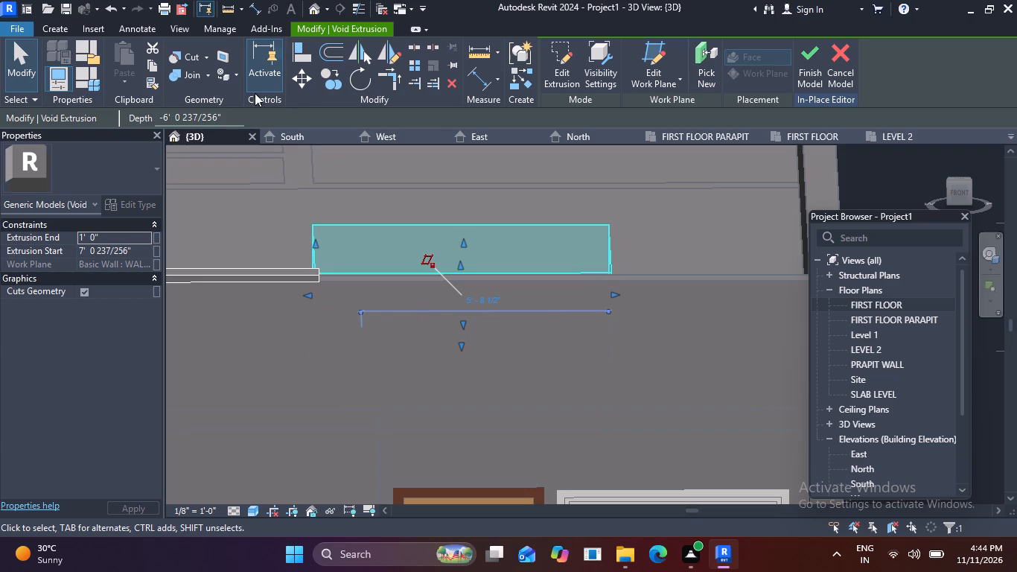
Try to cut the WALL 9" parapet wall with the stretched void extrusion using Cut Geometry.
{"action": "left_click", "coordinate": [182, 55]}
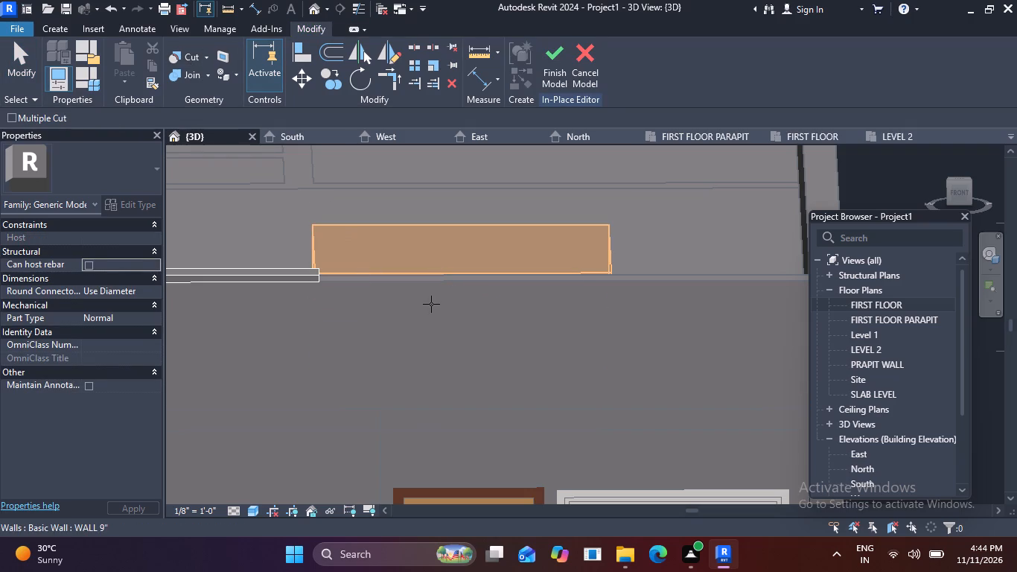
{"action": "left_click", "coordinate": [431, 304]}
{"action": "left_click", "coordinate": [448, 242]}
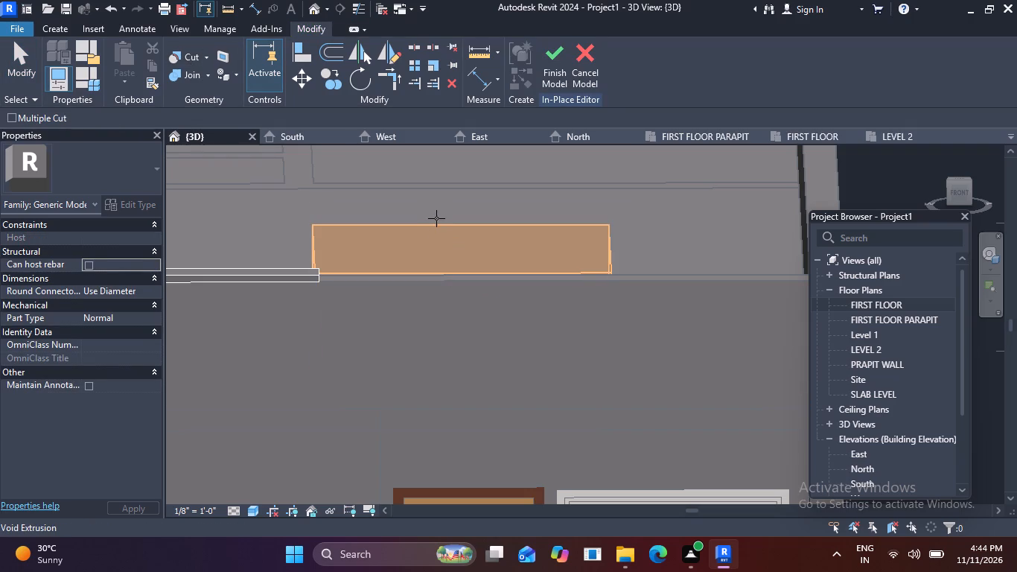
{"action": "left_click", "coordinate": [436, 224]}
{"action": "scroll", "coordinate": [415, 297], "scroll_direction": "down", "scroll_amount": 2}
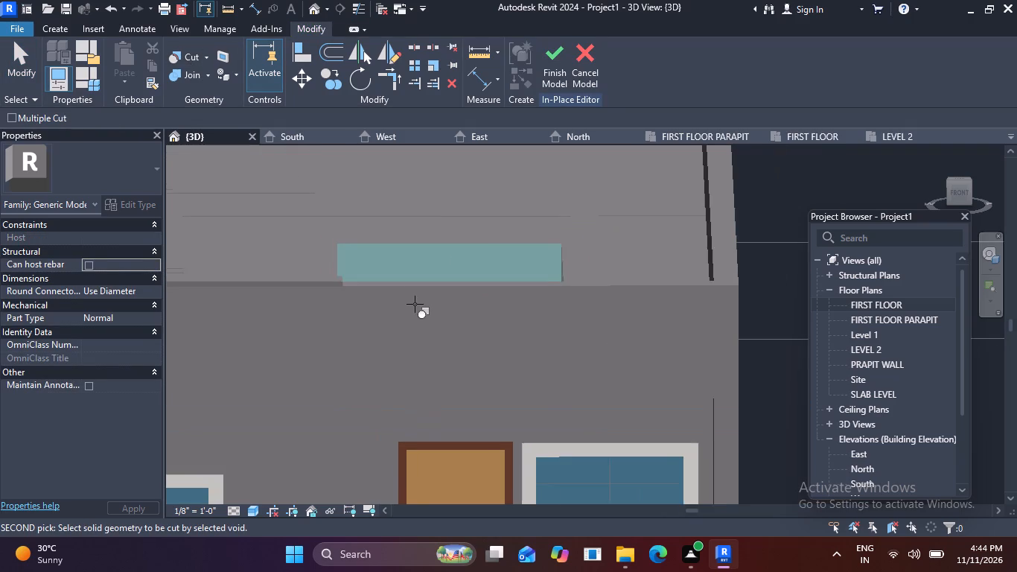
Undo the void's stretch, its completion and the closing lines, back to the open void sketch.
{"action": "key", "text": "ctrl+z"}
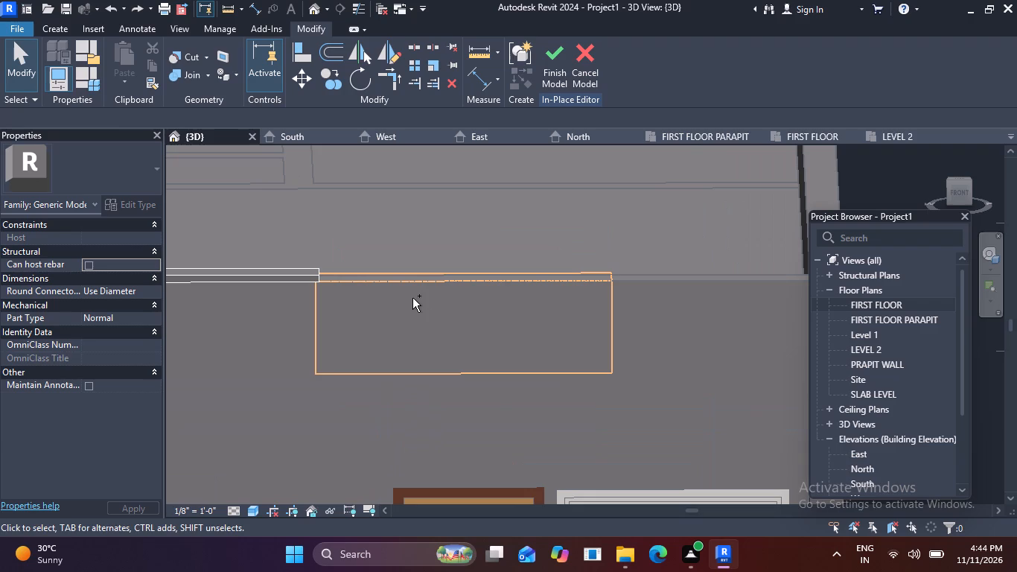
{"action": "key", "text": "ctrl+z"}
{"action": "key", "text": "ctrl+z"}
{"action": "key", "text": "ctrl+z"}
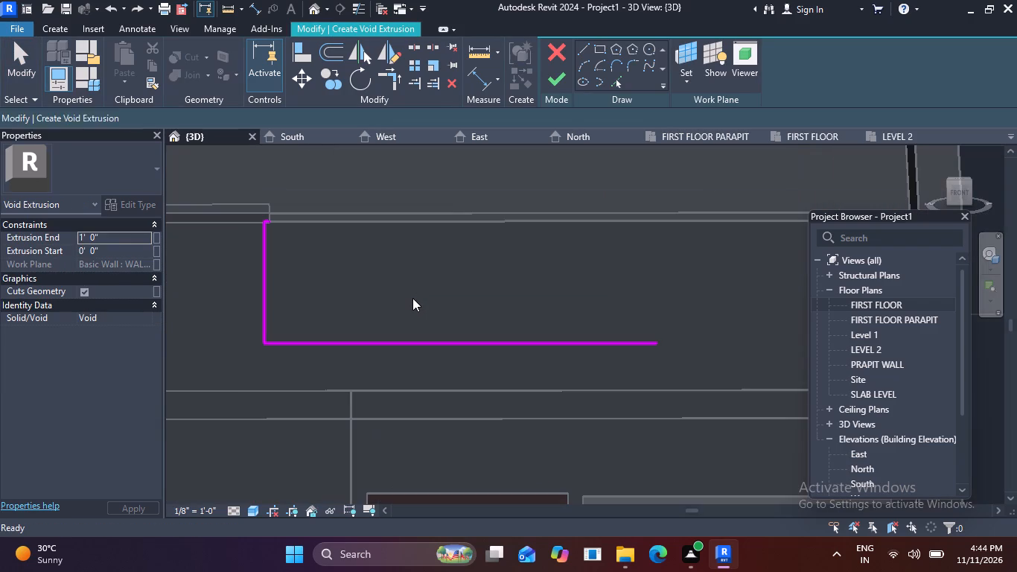
Undo the remaining void sketch lines, the work plane change and the void extrusion itself, back to the in-place model editor.
{"action": "key", "text": "ctrl+z"}
{"action": "key", "text": "ctrl+z"}
{"action": "key", "text": "ctrl+z"}
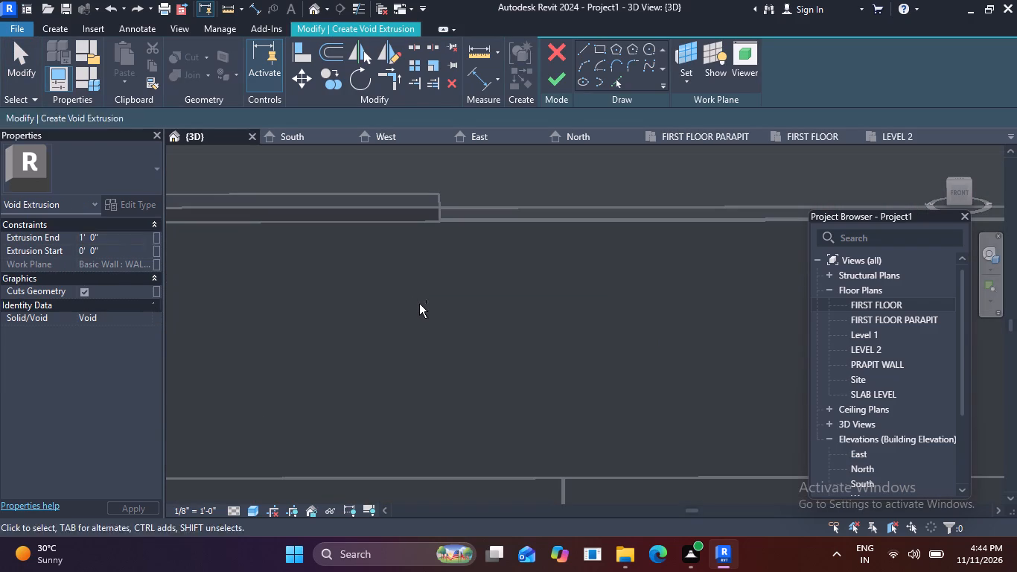
{"action": "key", "text": "ctrl+z"}
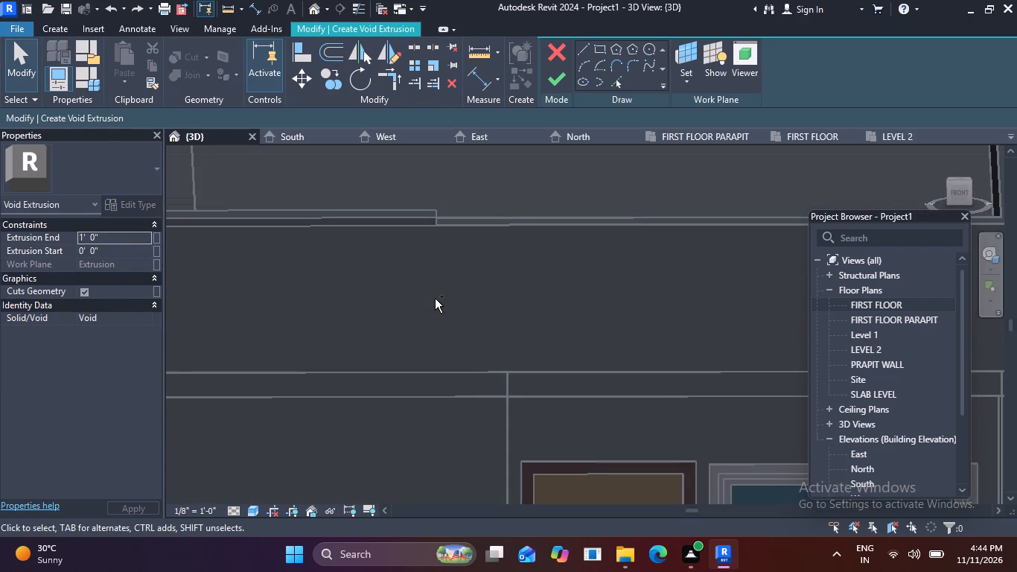
{"action": "key", "text": "ctrl+z"}
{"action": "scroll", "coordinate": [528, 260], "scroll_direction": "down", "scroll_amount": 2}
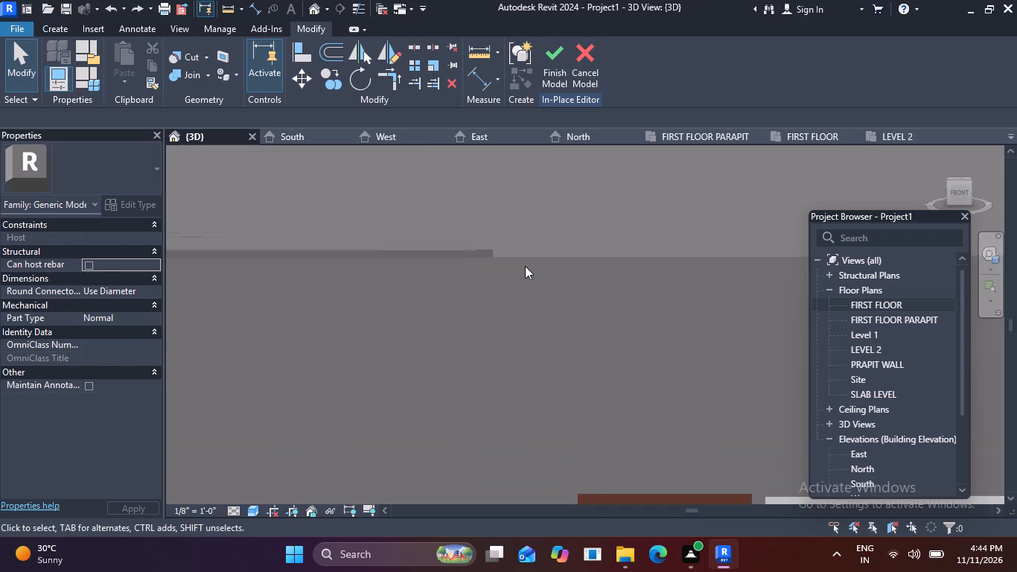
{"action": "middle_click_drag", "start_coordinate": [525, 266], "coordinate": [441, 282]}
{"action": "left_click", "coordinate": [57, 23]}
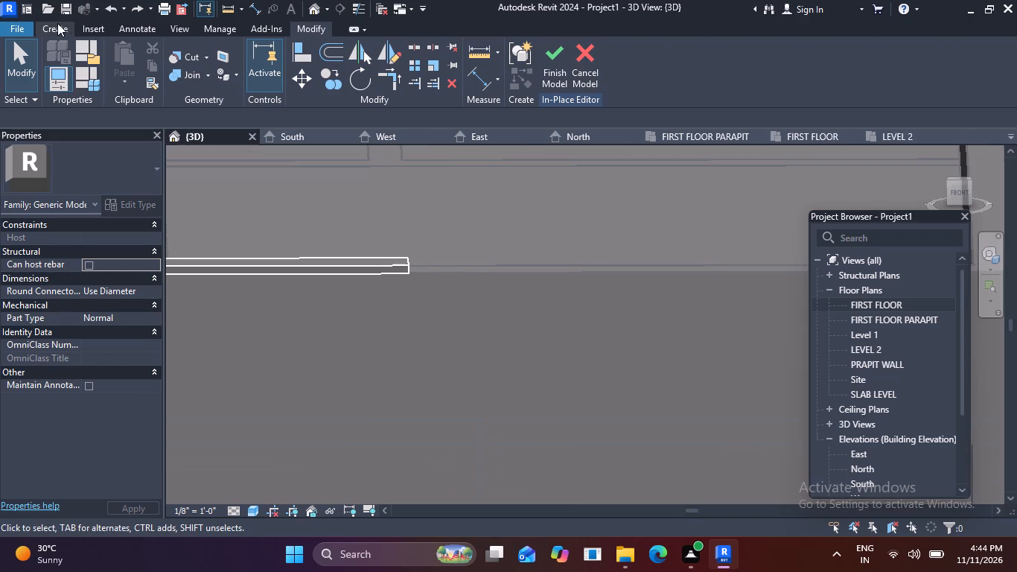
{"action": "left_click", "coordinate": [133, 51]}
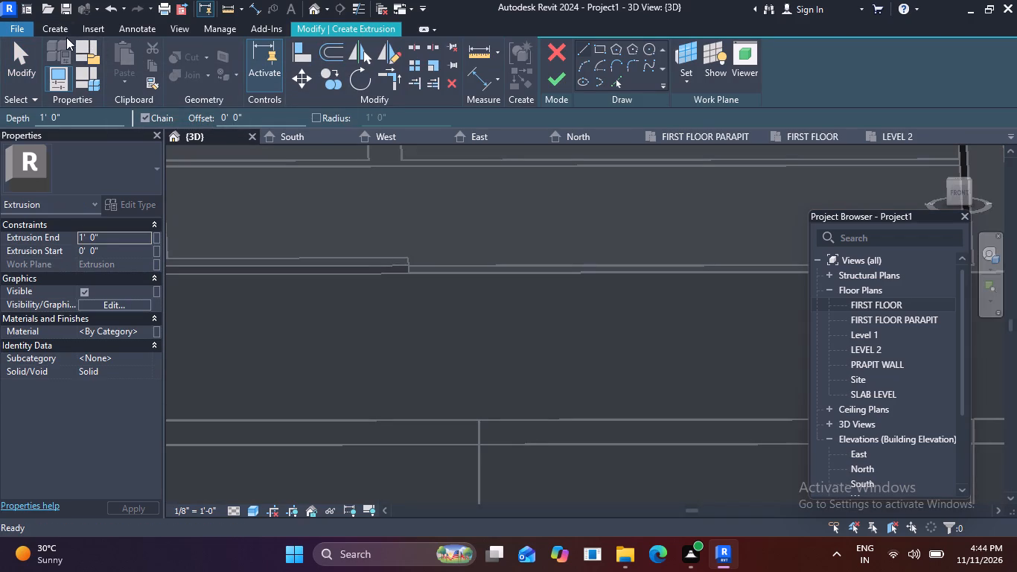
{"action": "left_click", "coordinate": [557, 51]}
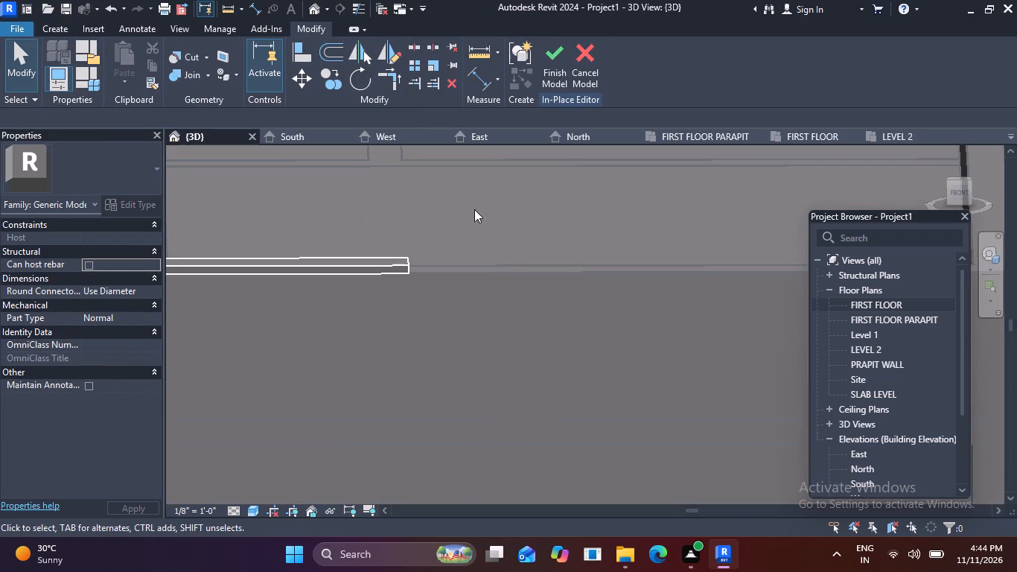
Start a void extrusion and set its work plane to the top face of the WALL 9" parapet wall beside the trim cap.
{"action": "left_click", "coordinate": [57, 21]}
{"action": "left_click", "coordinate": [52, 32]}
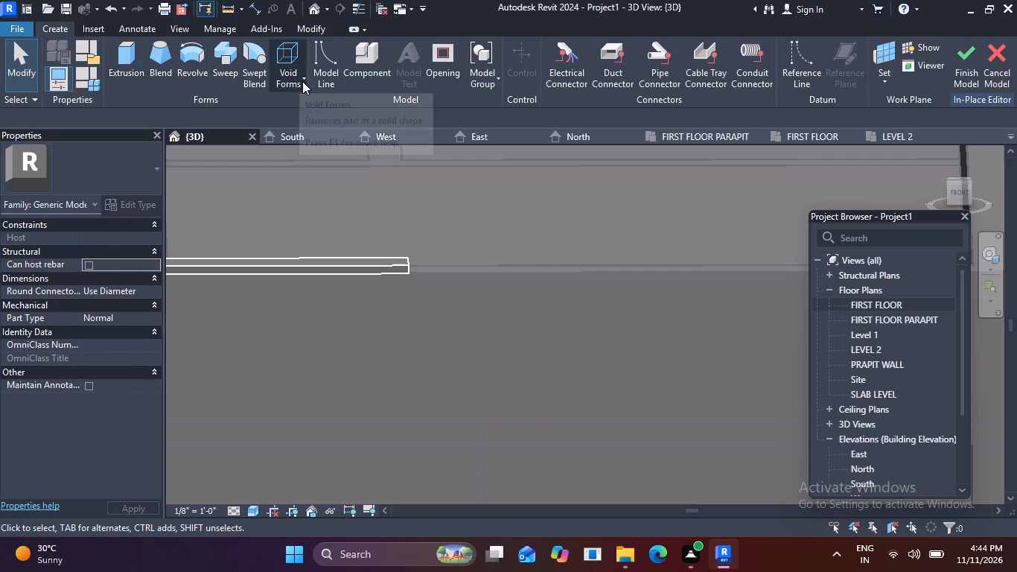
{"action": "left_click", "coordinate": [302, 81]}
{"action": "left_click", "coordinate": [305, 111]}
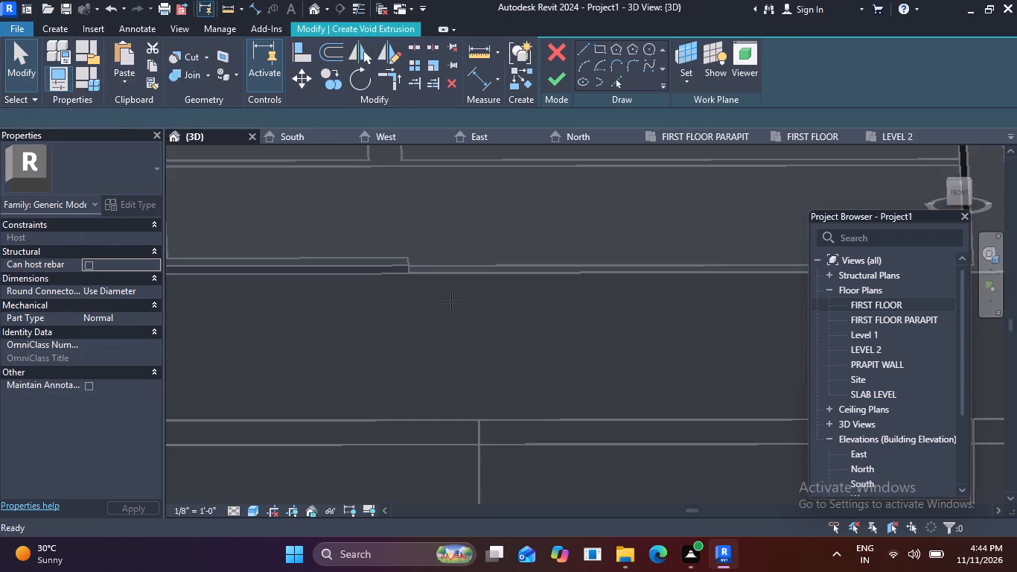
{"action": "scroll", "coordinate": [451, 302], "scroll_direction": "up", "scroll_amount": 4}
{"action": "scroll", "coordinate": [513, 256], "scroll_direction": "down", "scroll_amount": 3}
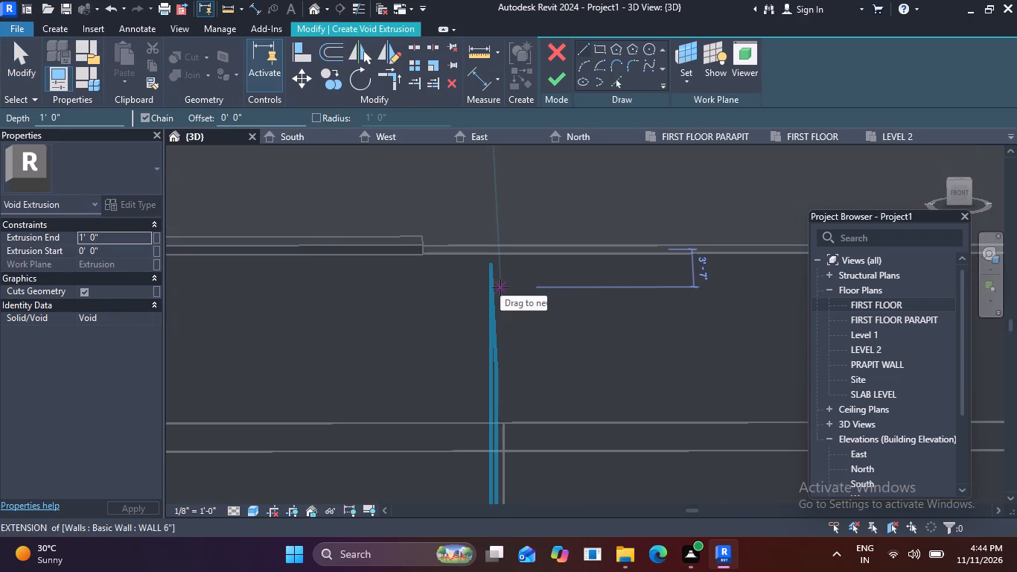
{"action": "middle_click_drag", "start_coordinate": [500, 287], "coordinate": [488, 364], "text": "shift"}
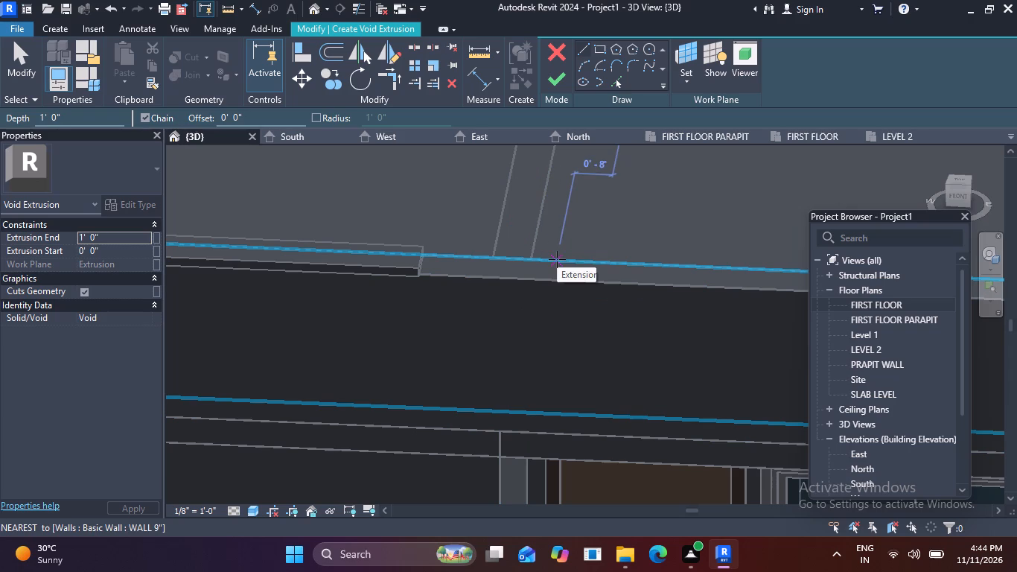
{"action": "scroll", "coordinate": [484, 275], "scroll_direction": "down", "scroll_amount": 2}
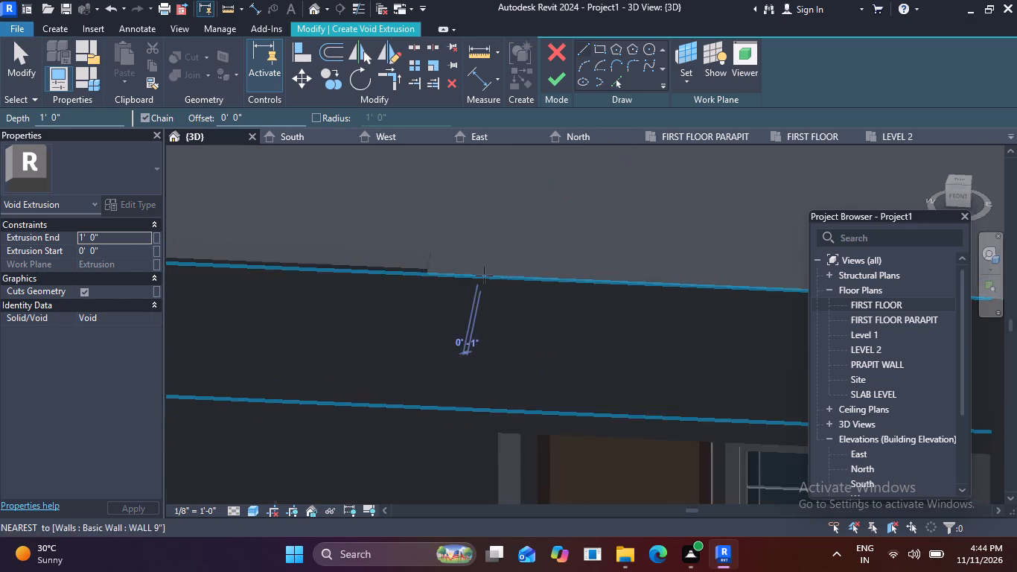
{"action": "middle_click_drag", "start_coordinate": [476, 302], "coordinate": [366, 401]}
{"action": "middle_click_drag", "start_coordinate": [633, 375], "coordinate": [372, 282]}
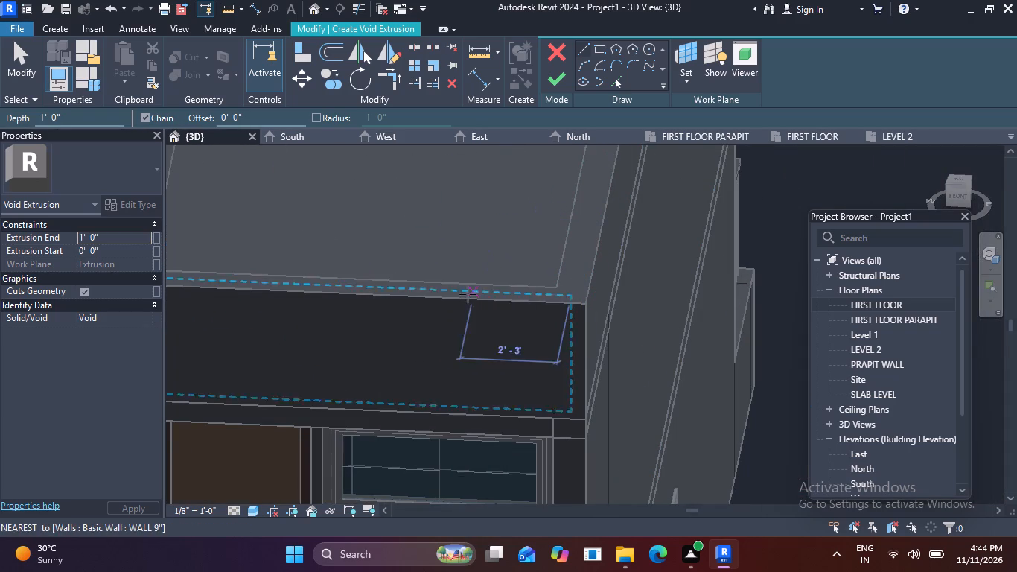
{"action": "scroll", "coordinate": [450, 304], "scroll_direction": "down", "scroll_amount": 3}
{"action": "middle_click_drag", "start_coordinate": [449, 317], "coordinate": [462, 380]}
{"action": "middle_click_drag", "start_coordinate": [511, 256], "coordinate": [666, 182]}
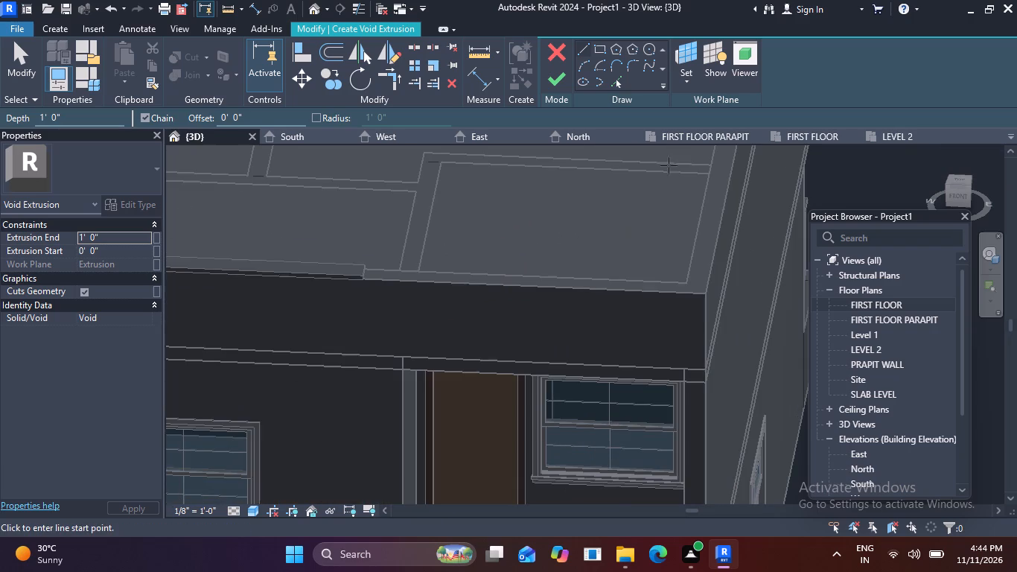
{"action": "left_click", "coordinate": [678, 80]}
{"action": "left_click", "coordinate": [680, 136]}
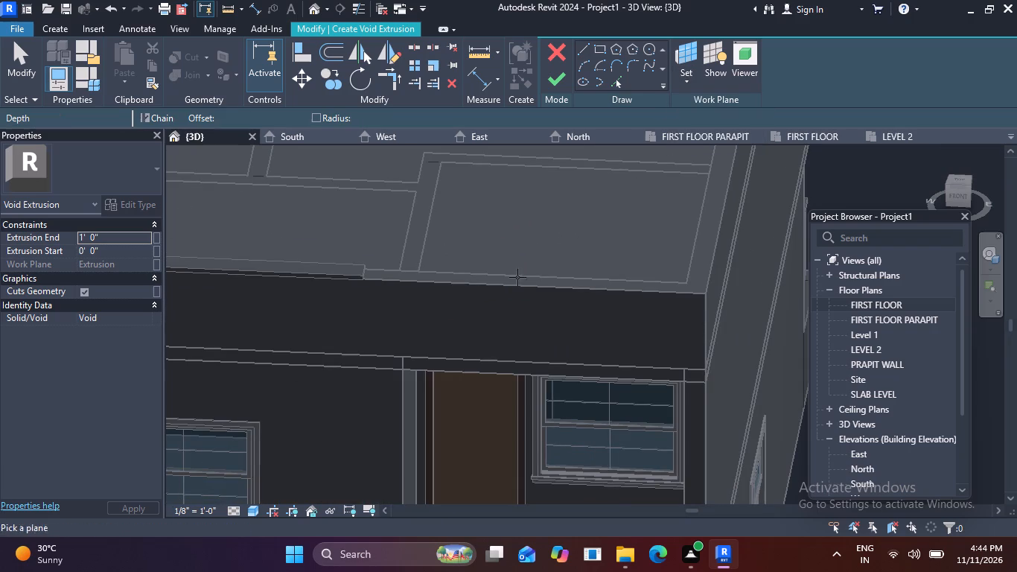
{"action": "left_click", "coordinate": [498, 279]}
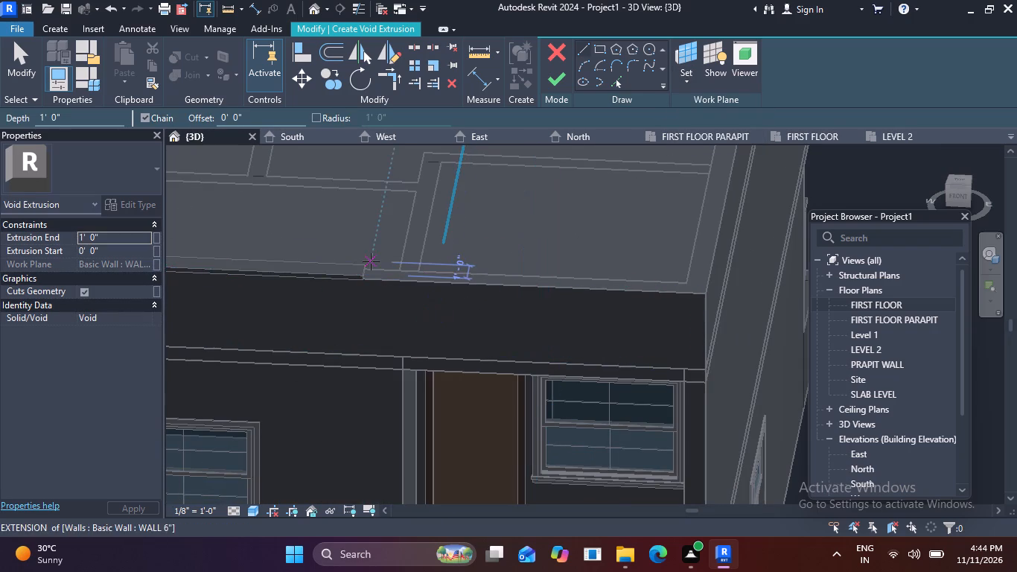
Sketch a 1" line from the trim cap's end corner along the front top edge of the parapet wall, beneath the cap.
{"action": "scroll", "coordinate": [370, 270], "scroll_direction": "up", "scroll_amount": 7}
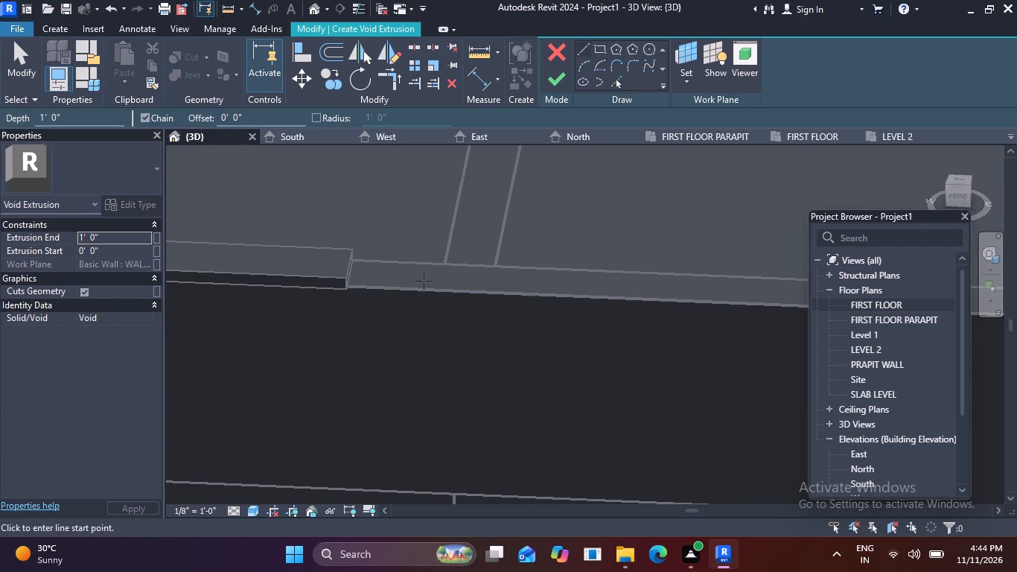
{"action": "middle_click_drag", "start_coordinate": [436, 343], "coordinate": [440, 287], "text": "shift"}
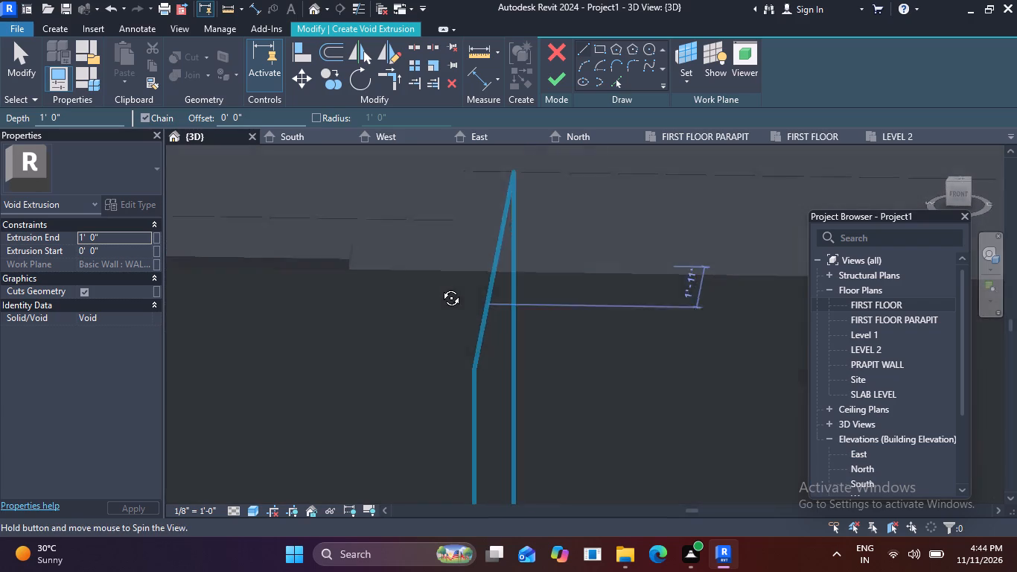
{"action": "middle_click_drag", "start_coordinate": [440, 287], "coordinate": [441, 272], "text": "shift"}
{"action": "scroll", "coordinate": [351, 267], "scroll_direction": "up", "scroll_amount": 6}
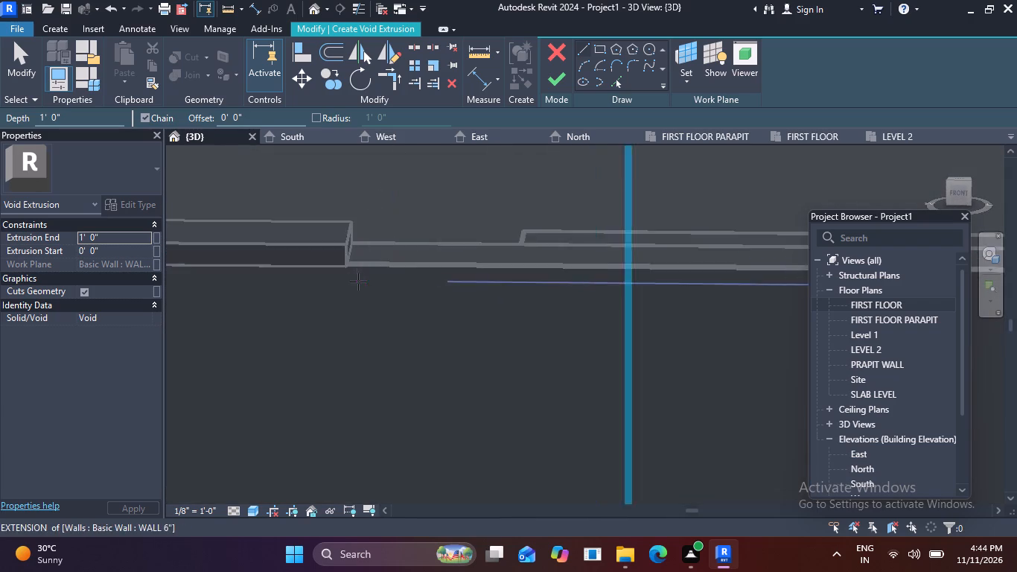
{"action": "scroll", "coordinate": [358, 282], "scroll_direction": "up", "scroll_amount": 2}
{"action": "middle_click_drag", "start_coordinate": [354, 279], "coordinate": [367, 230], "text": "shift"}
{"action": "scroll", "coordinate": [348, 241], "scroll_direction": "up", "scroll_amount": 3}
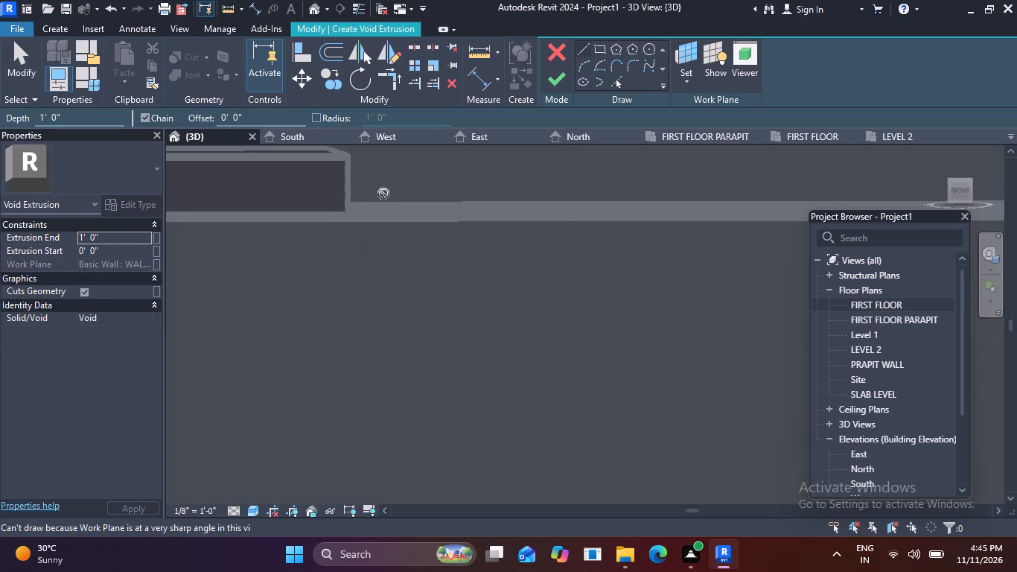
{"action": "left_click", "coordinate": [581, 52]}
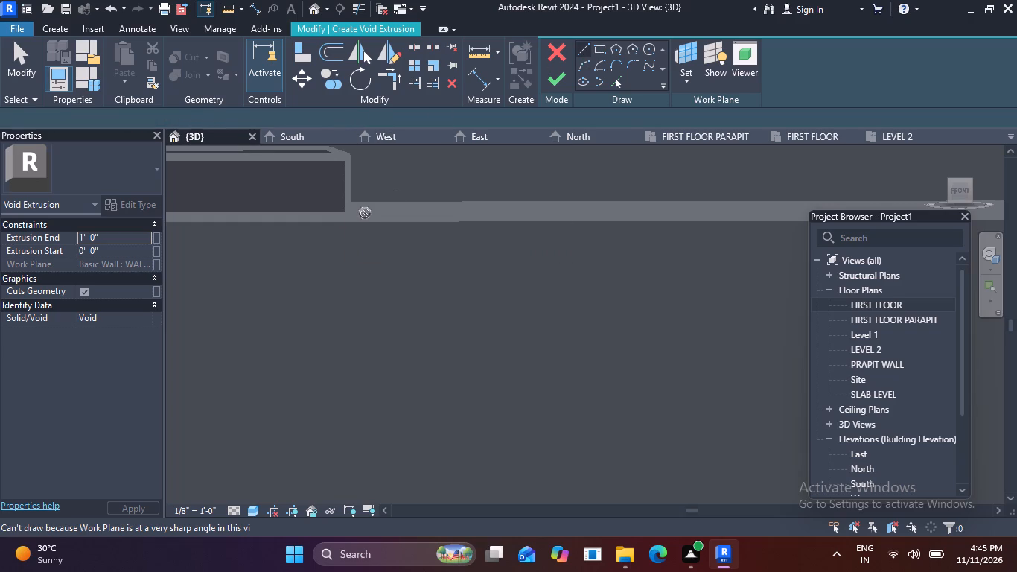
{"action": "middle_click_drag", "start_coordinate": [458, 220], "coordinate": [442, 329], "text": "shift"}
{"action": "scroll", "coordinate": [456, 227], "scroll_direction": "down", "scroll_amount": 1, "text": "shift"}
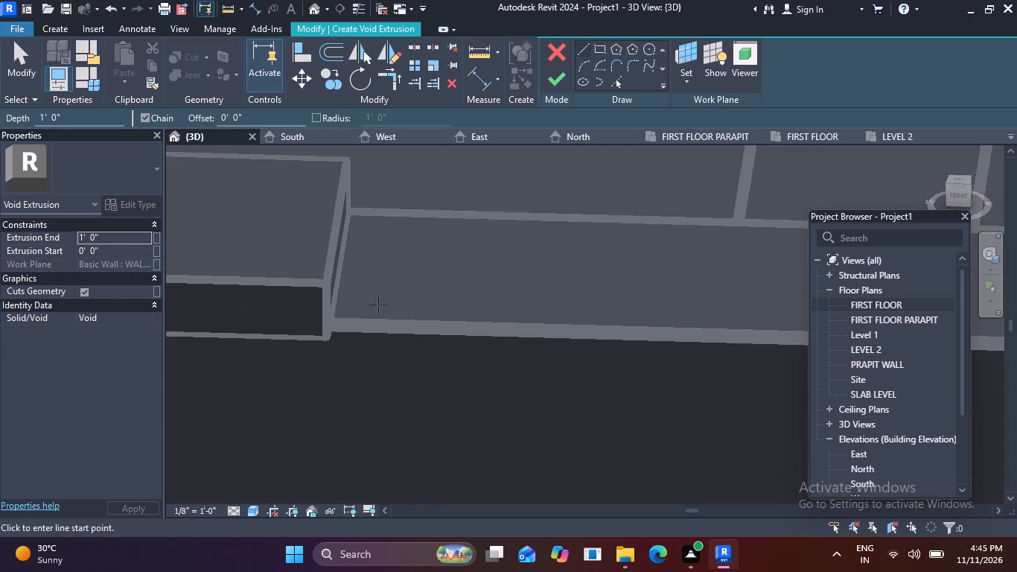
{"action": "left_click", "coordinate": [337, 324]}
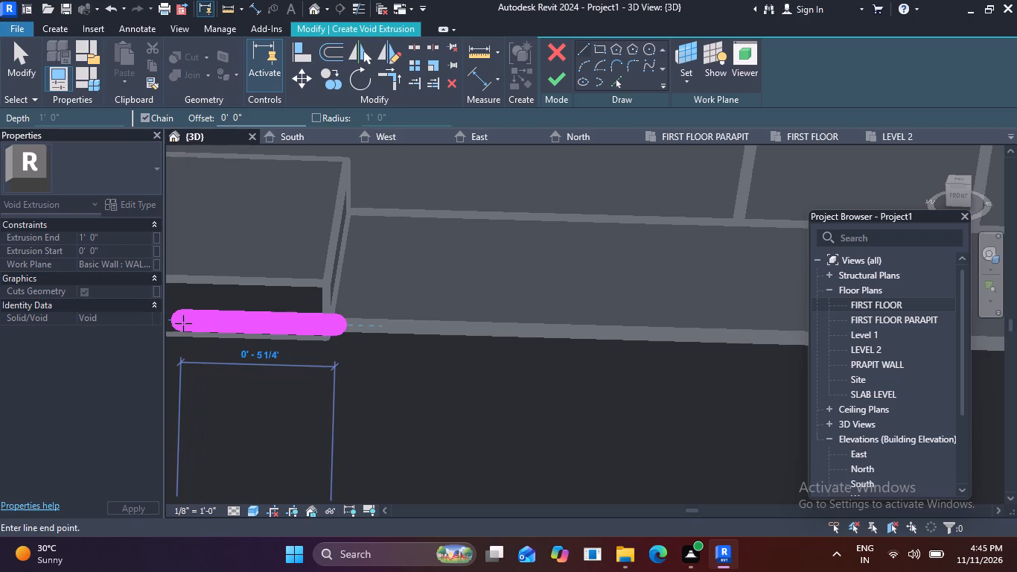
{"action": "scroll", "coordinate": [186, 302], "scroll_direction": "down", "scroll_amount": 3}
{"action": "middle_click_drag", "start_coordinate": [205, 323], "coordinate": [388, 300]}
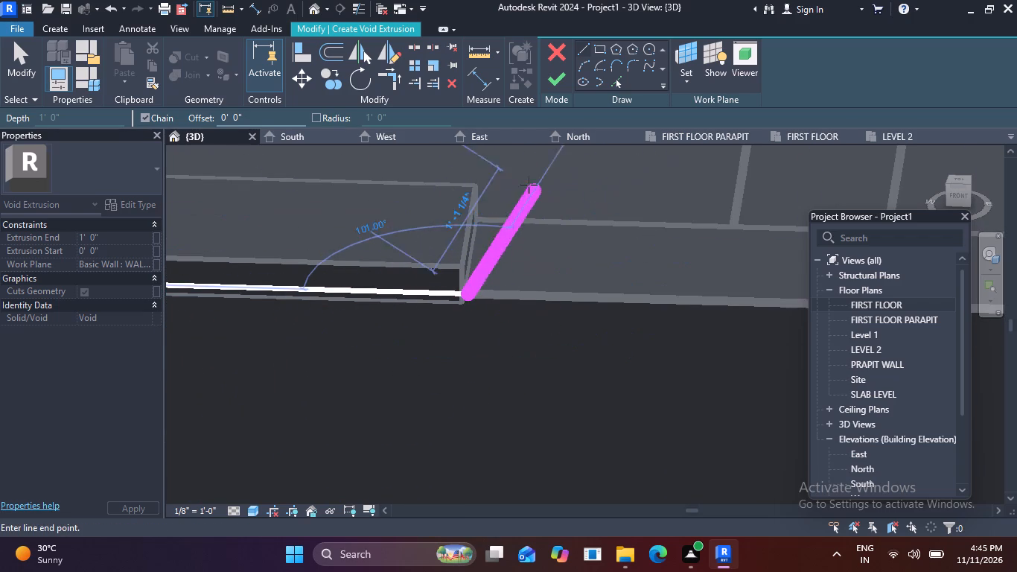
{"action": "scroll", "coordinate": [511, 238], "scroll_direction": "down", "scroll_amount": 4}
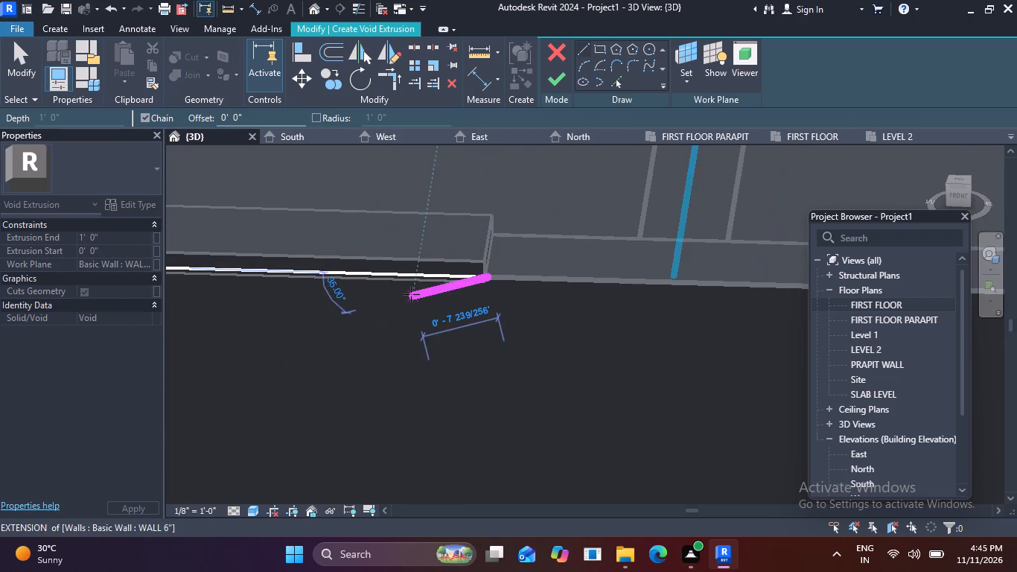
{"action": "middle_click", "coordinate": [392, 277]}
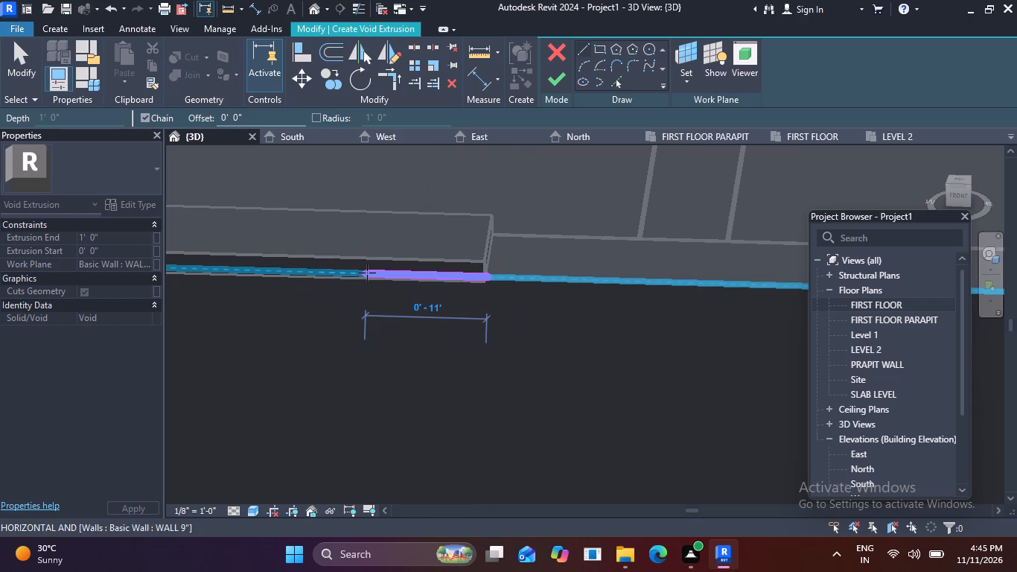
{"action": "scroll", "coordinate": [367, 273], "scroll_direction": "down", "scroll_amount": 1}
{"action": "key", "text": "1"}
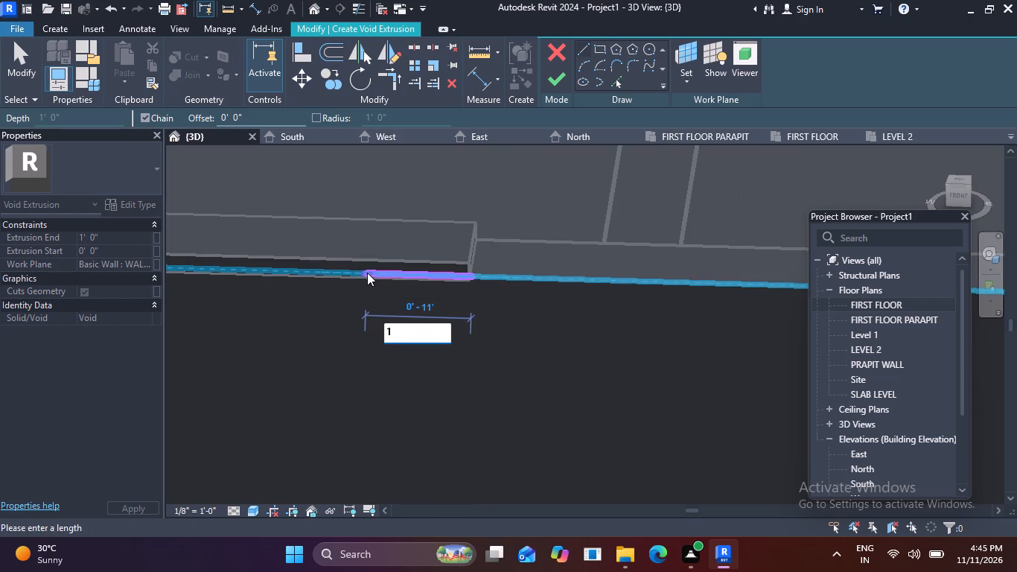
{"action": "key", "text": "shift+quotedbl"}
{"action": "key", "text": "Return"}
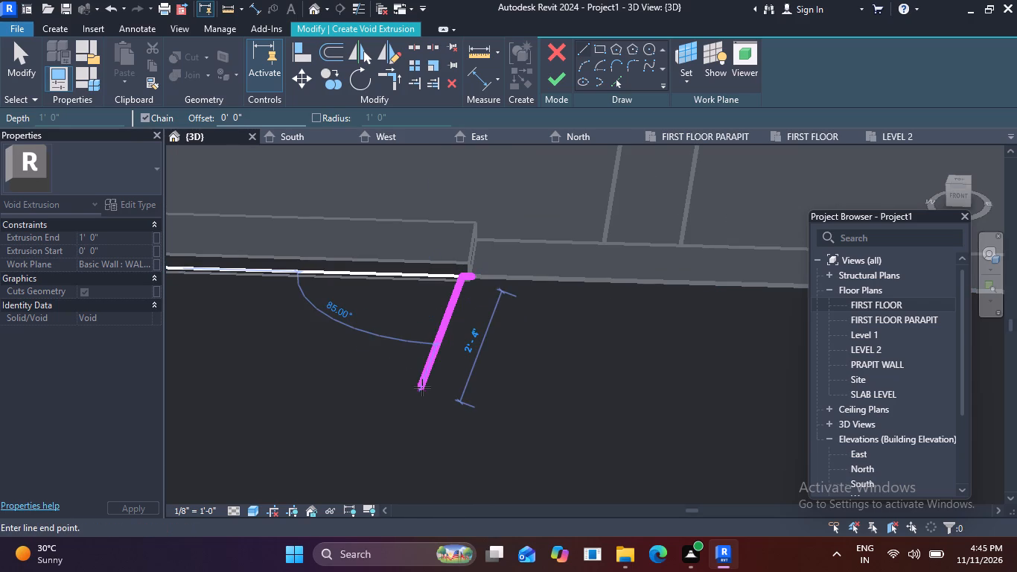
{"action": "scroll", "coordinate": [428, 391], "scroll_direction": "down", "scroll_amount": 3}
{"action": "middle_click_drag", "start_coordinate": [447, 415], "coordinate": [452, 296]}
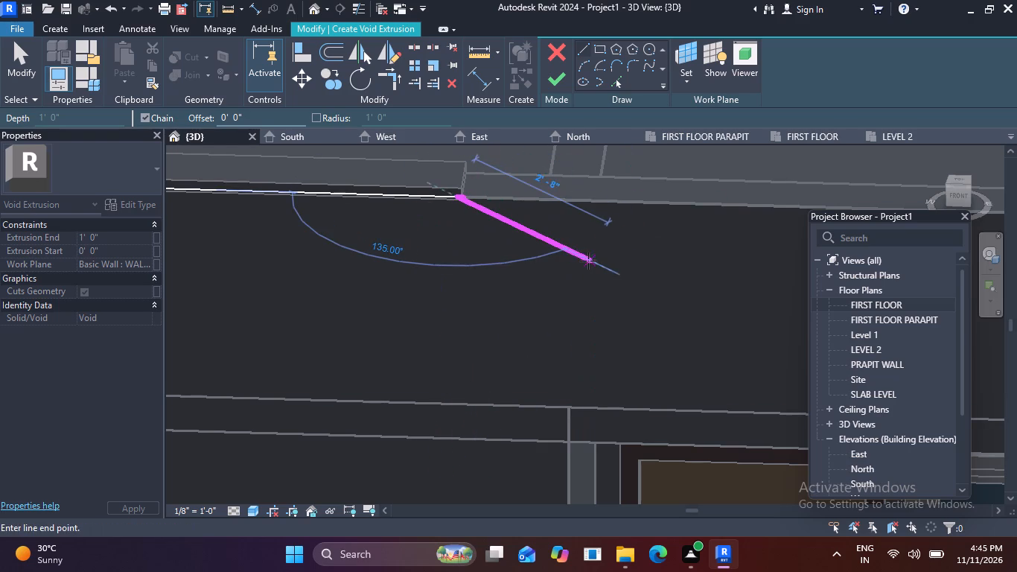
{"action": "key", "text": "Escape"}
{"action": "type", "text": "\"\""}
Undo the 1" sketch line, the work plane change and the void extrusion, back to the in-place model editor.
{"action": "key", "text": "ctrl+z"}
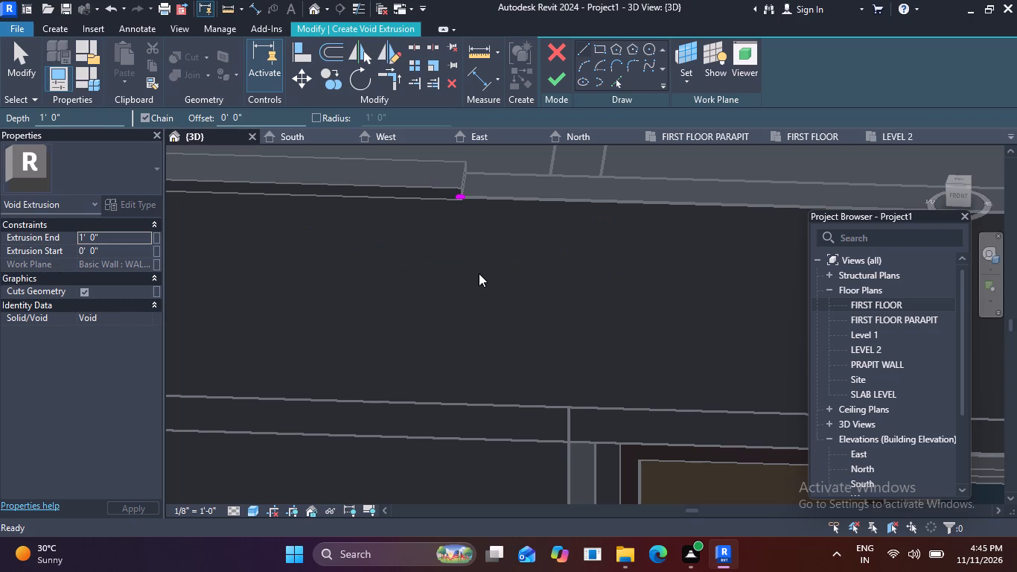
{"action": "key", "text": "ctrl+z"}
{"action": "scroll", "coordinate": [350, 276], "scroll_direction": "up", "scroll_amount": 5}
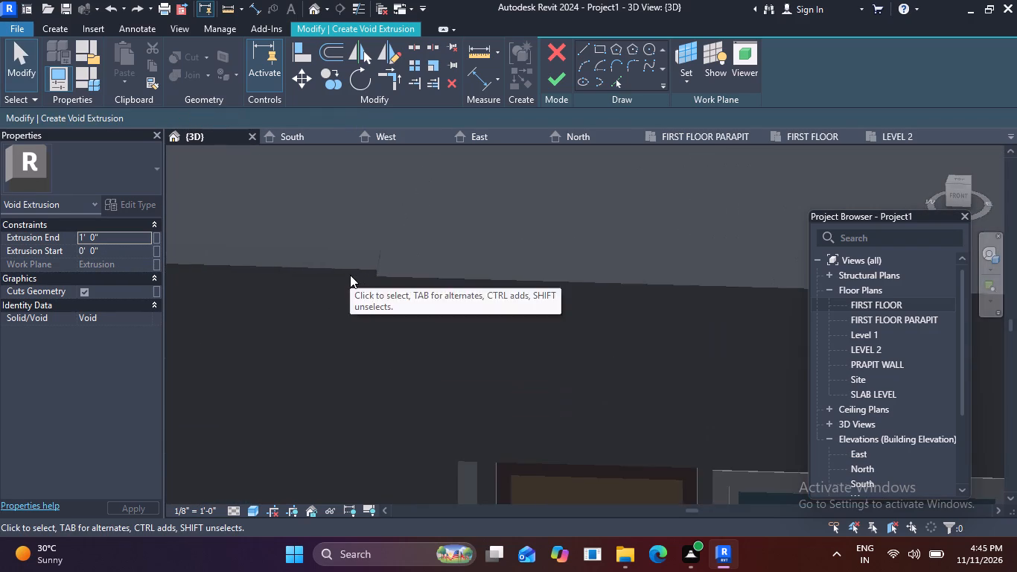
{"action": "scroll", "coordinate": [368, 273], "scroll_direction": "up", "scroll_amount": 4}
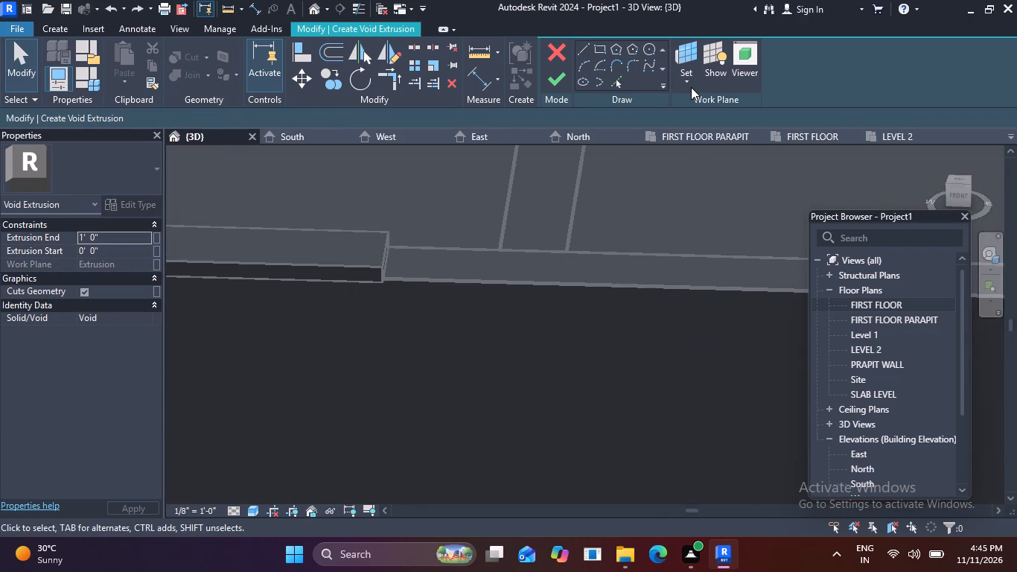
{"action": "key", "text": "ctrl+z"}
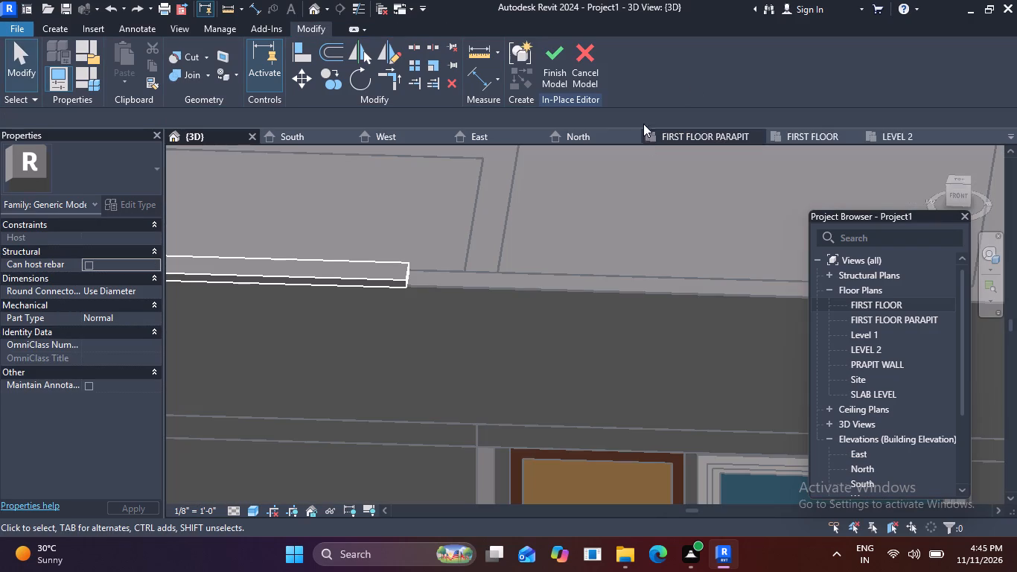
Start a void extrusion and set its work plane to the front face of the WALL 9" parapet wall.
{"action": "left_click", "coordinate": [56, 23]}
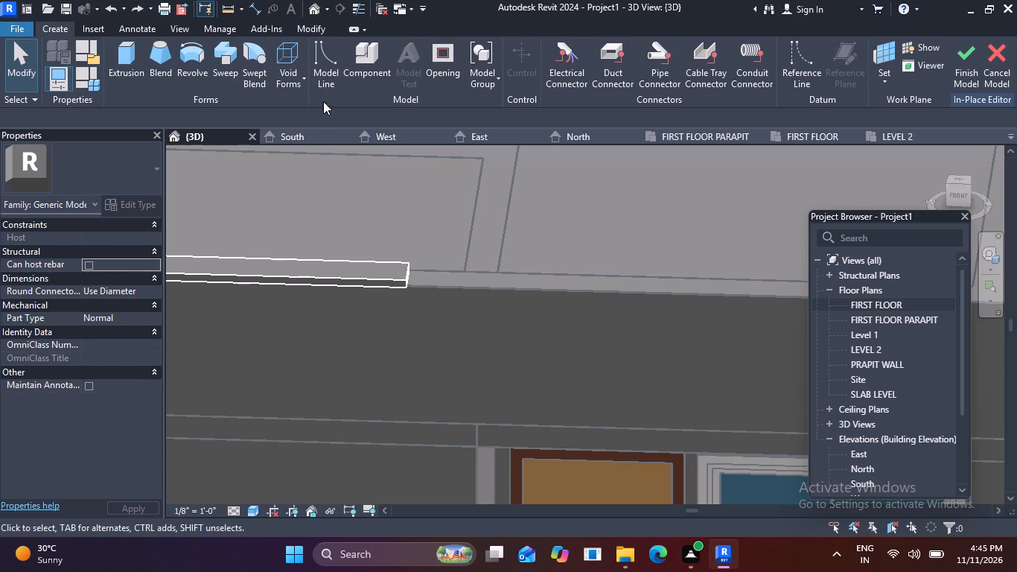
{"action": "left_click", "coordinate": [302, 75]}
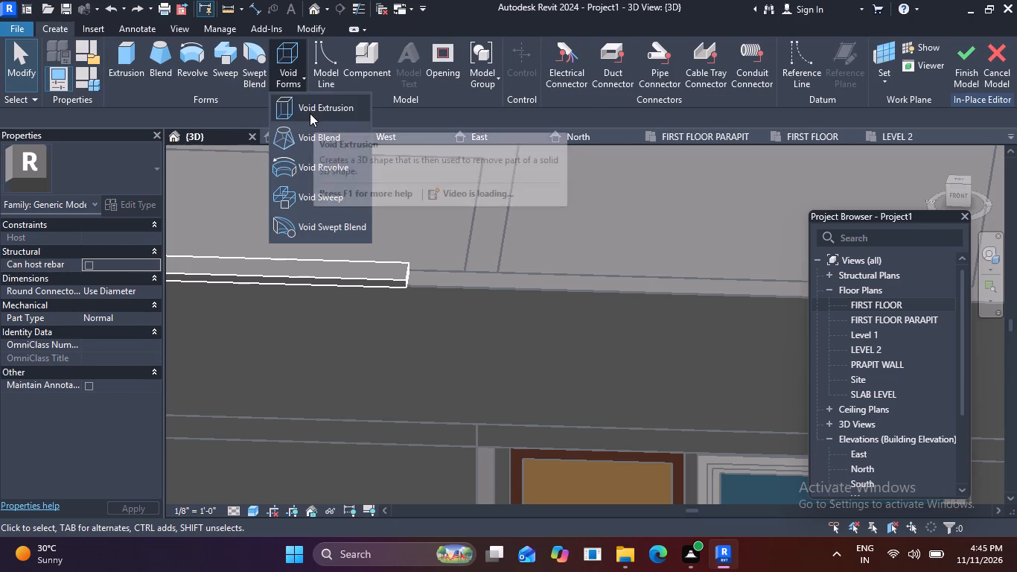
{"action": "left_click", "coordinate": [310, 113]}
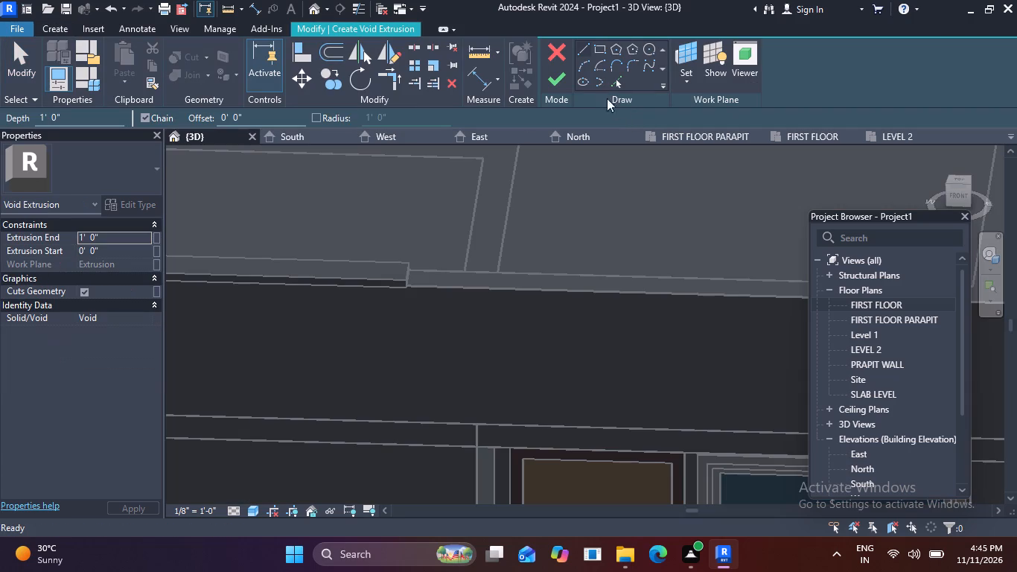
{"action": "left_click", "coordinate": [689, 77]}
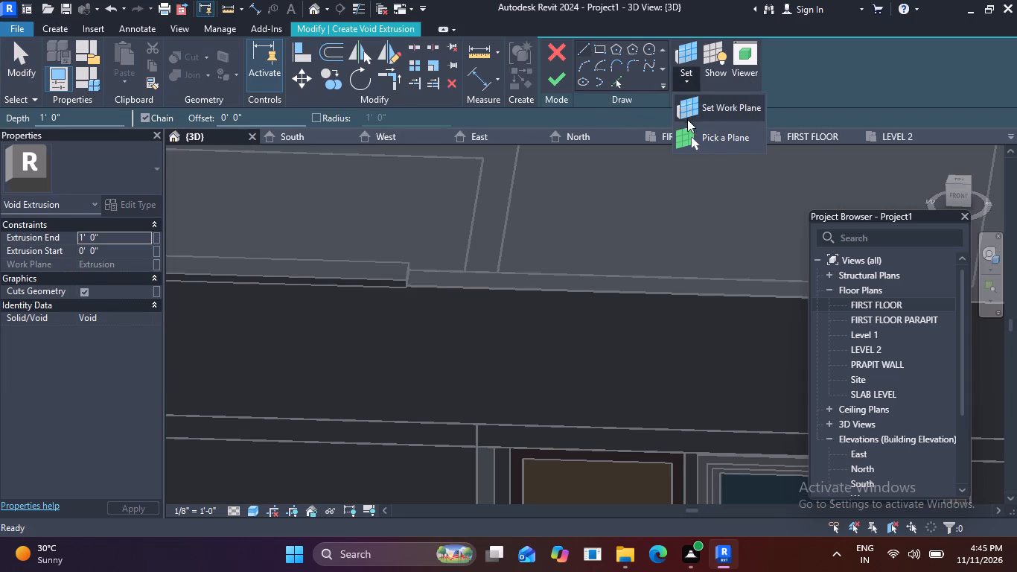
{"action": "left_click", "coordinate": [688, 141]}
{"action": "scroll", "coordinate": [413, 288], "scroll_direction": "up", "scroll_amount": 4}
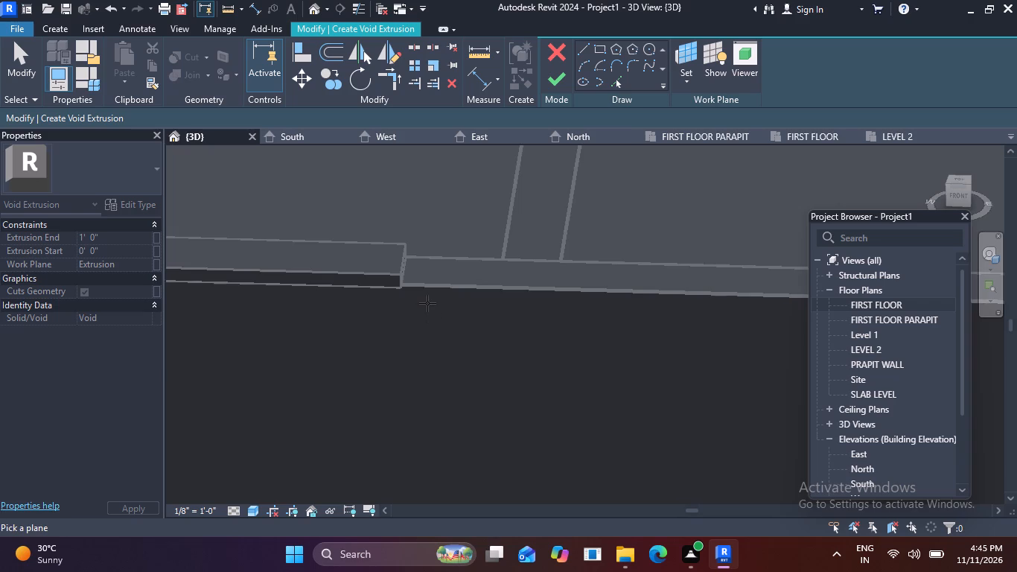
{"action": "middle_click_drag", "start_coordinate": [427, 303], "coordinate": [439, 253], "text": "shift"}
{"action": "scroll", "coordinate": [408, 269], "scroll_direction": "up", "scroll_amount": 2}
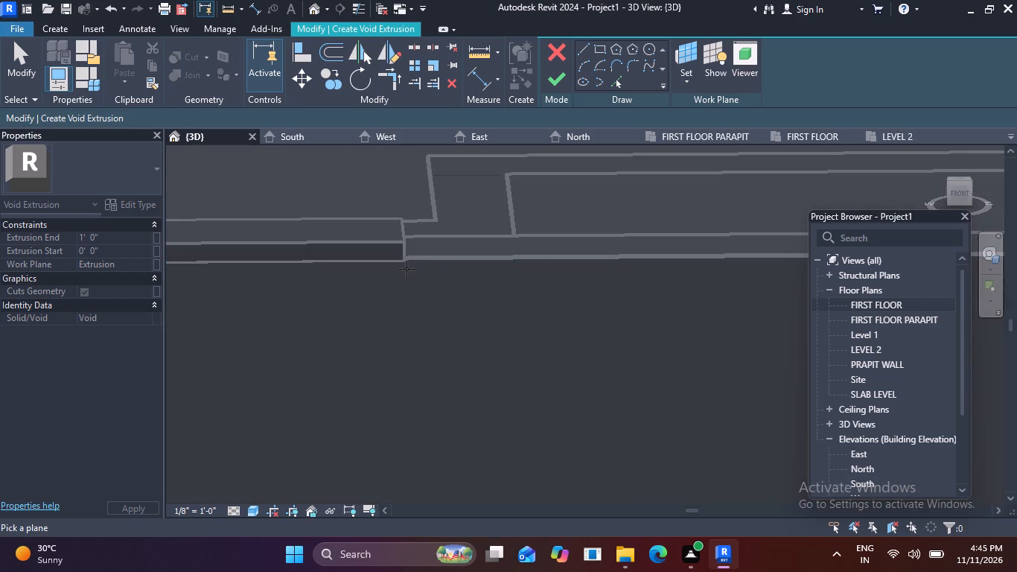
{"action": "scroll", "coordinate": [407, 269], "scroll_direction": "up", "scroll_amount": 1}
{"action": "middle_click_drag", "start_coordinate": [424, 274], "coordinate": [424, 233], "text": "shift"}
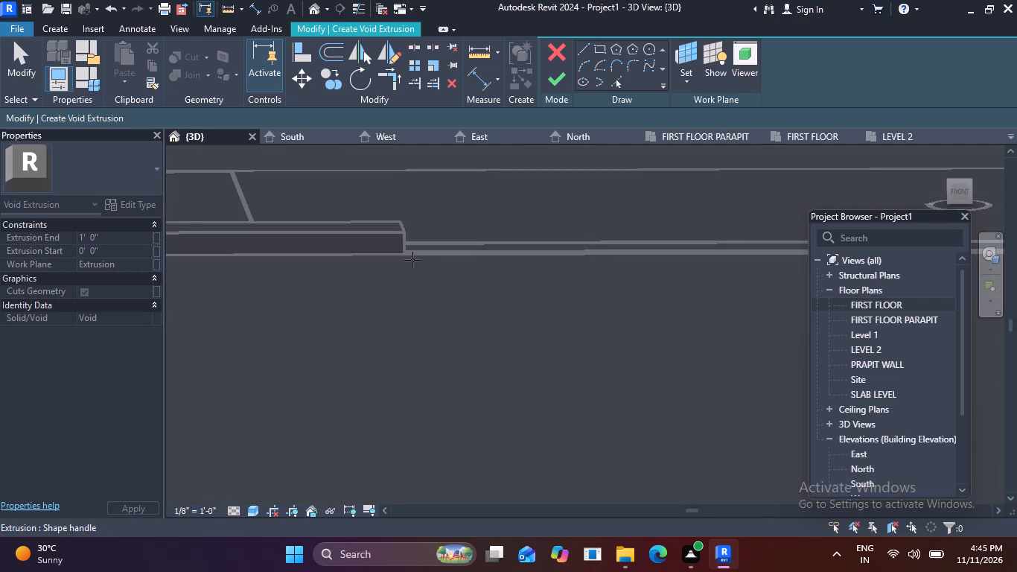
{"action": "scroll", "coordinate": [474, 255], "scroll_direction": "down", "scroll_amount": 5}
{"action": "left_click", "coordinate": [474, 255]}
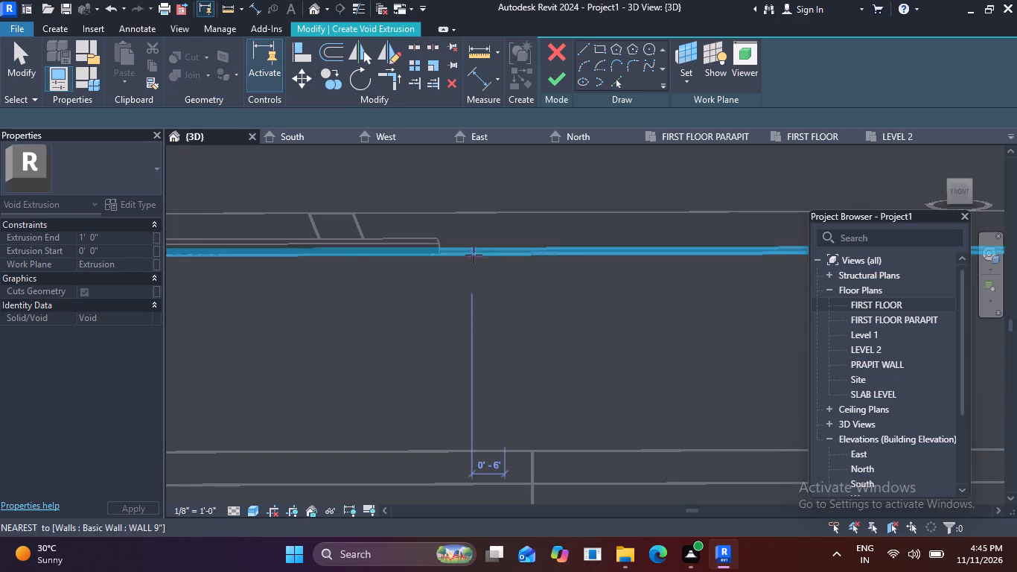
Sketch a 1" line from the trim cap's end corner along the parapet's front top edge, beneath the cap.
{"action": "scroll", "coordinate": [415, 254], "scroll_direction": "up", "scroll_amount": 8}
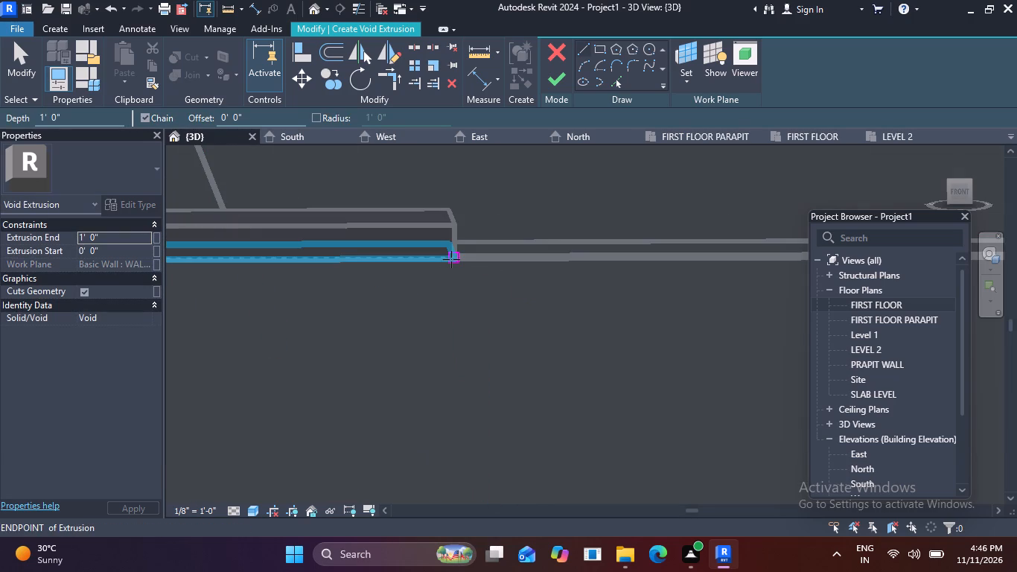
{"action": "left_click", "coordinate": [451, 259]}
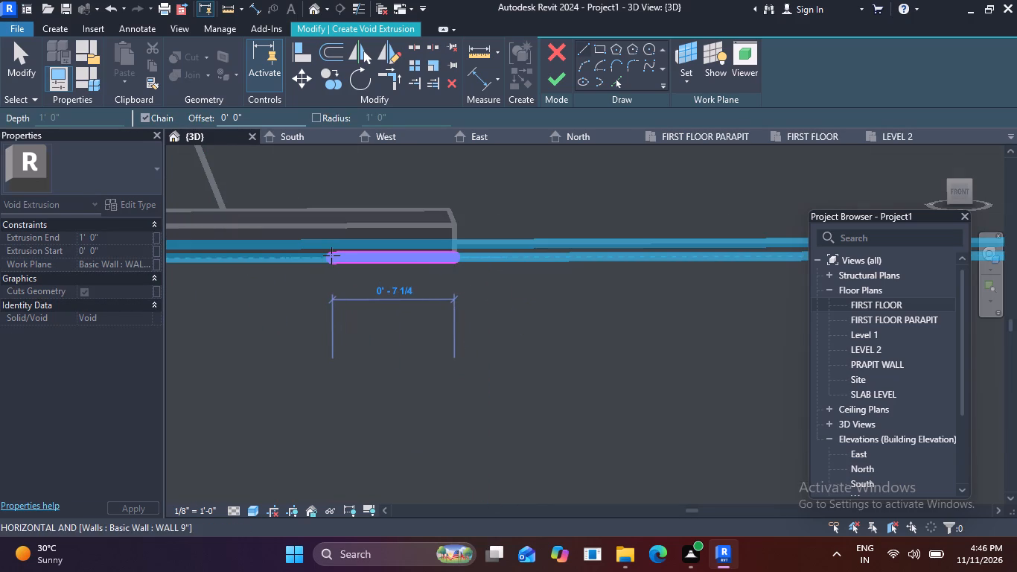
{"action": "key", "text": "1"}
{"action": "key", "text": "shift+quotedbl"}
{"action": "key", "text": "Return"}
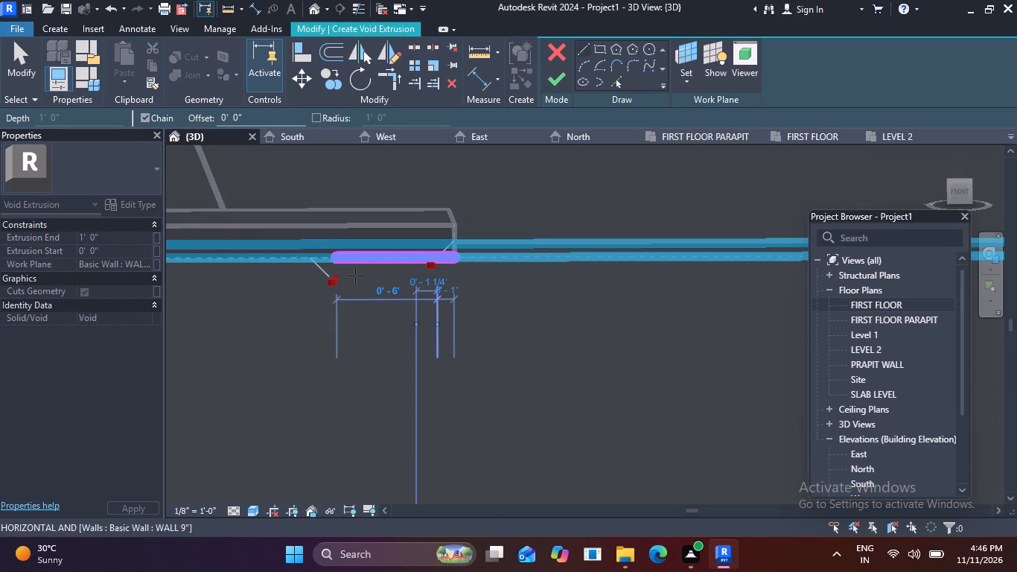
Complete the rectangular void profile from the 1" line, about 1'-10" down and 7'-10" across, closing it along the parapet's top edge.
{"action": "scroll", "coordinate": [427, 416], "scroll_direction": "down", "scroll_amount": 4}
{"action": "middle_click_drag", "start_coordinate": [450, 438], "coordinate": [427, 324]}
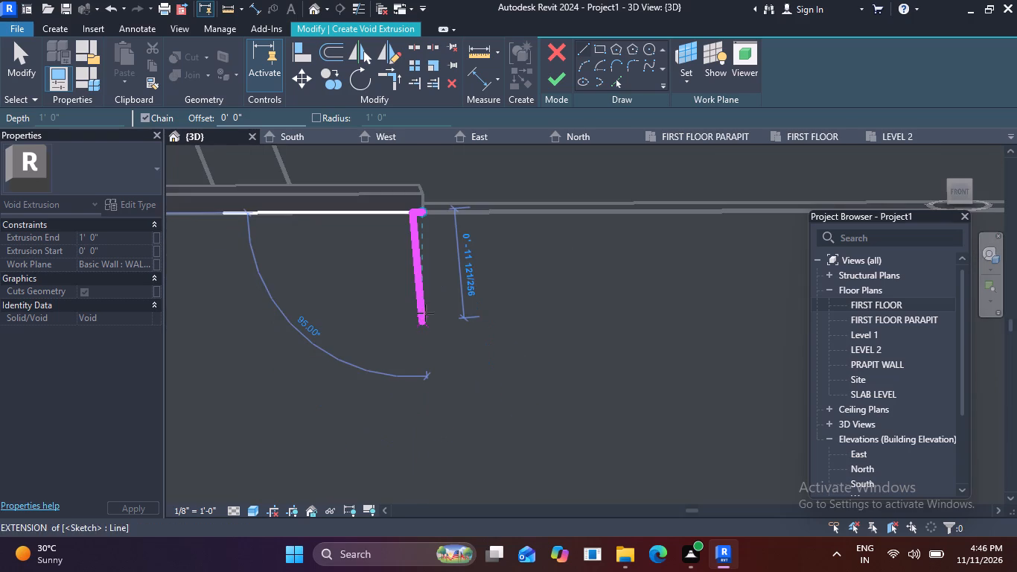
{"action": "scroll", "coordinate": [424, 314], "scroll_direction": "down", "scroll_amount": 3}
{"action": "scroll", "coordinate": [430, 419], "scroll_direction": "down", "scroll_amount": 1}
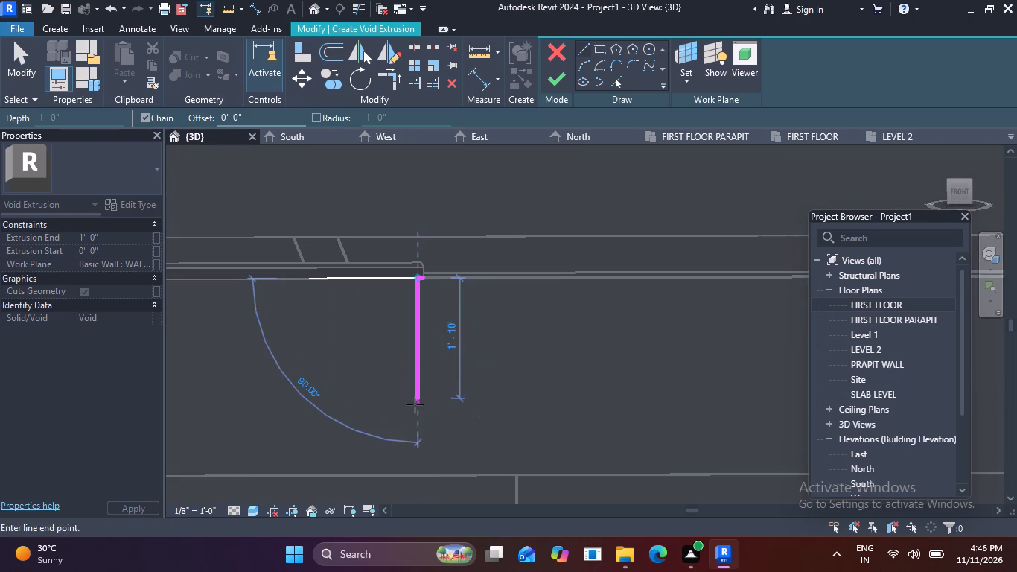
{"action": "left_click", "coordinate": [417, 405]}
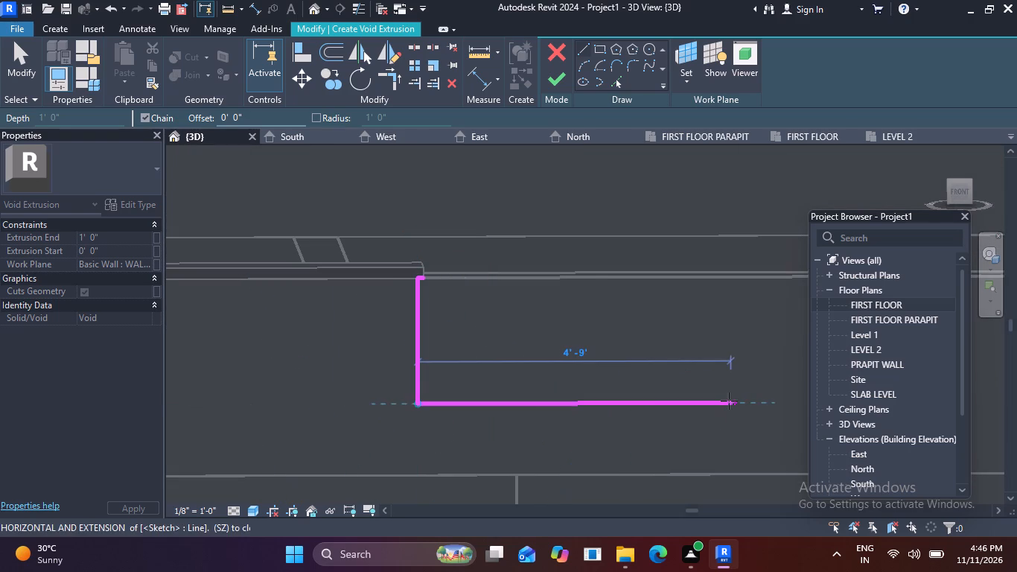
{"action": "middle_click_drag", "start_coordinate": [711, 401], "coordinate": [460, 403]}
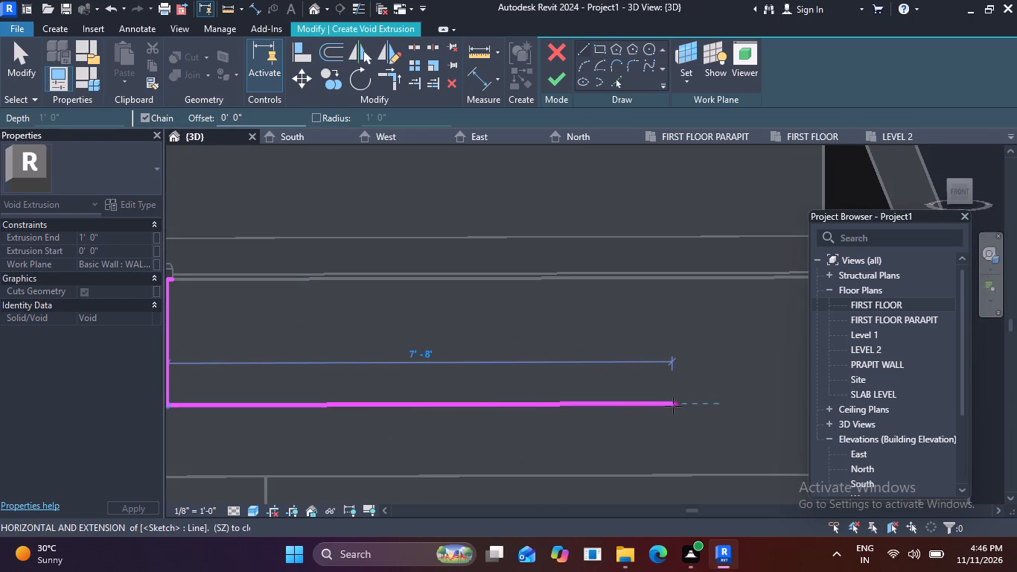
{"action": "scroll", "coordinate": [682, 406], "scroll_direction": "down", "scroll_amount": 3}
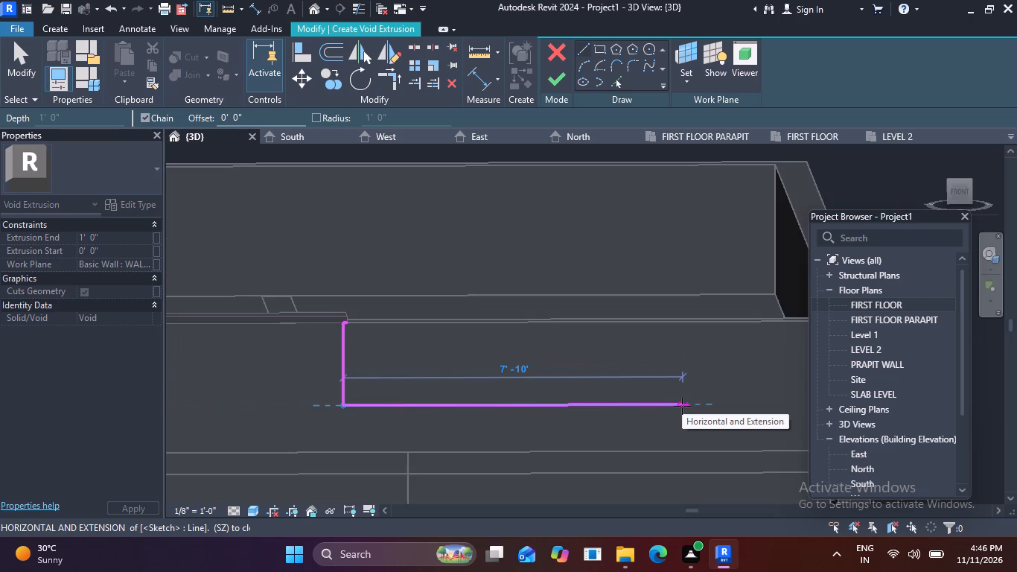
{"action": "middle_click_drag", "start_coordinate": [682, 406], "coordinate": [598, 407]}
{"action": "left_click", "coordinate": [597, 407]}
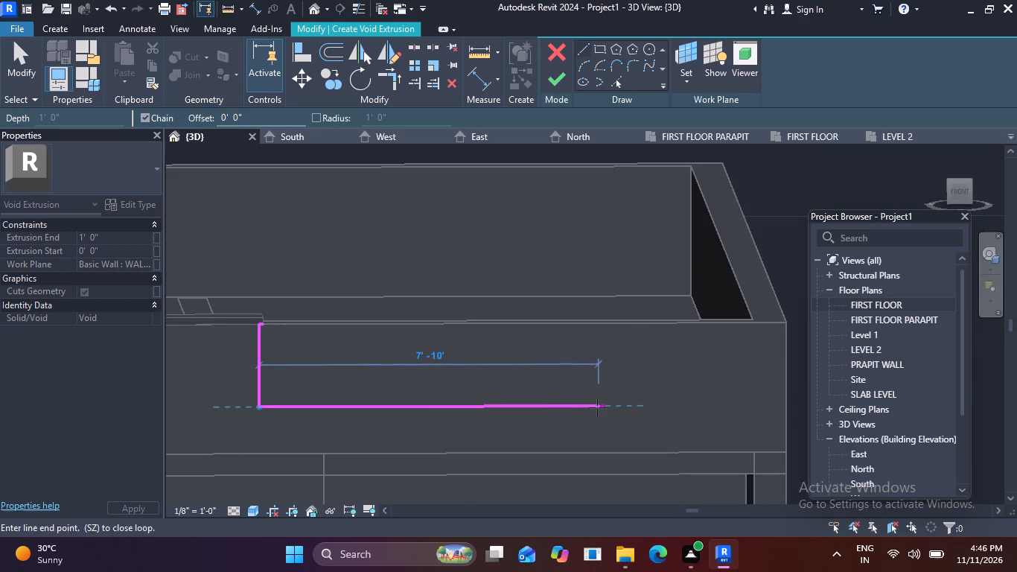
{"action": "left_click", "coordinate": [599, 325]}
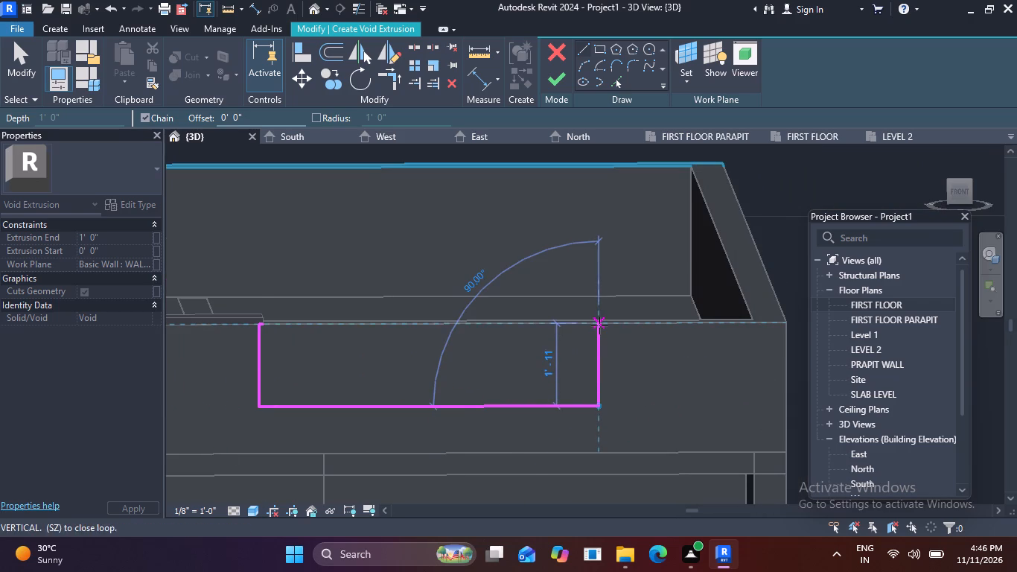
{"action": "scroll", "coordinate": [258, 322], "scroll_direction": "up", "scroll_amount": 12}
{"action": "left_click", "coordinate": [249, 328]}
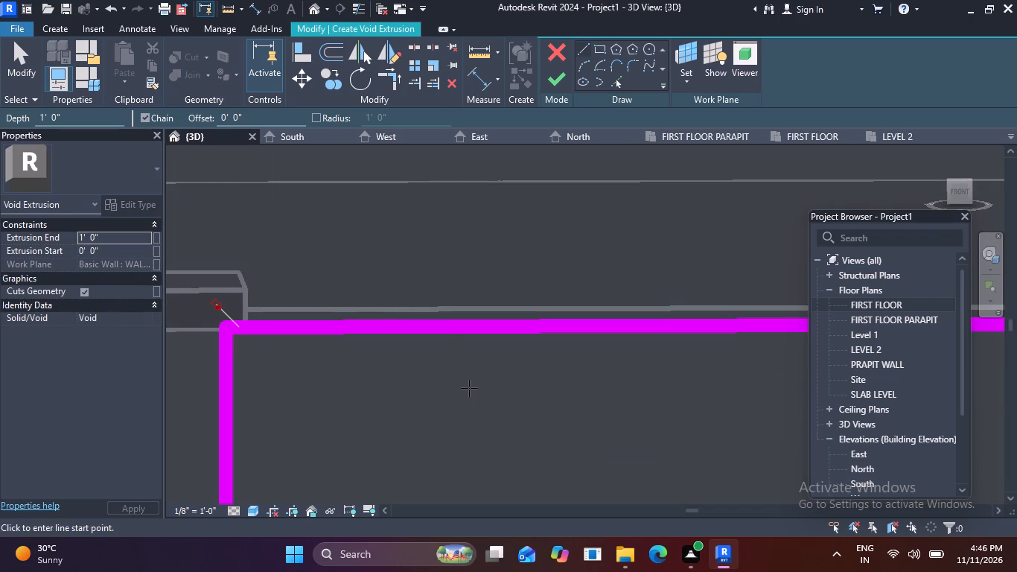
Finish the void extrusion sketch with a 1' 0" extrusion end.
{"action": "left_click", "coordinate": [555, 75]}
{"action": "scroll", "coordinate": [541, 318], "scroll_direction": "down", "scroll_amount": 3}
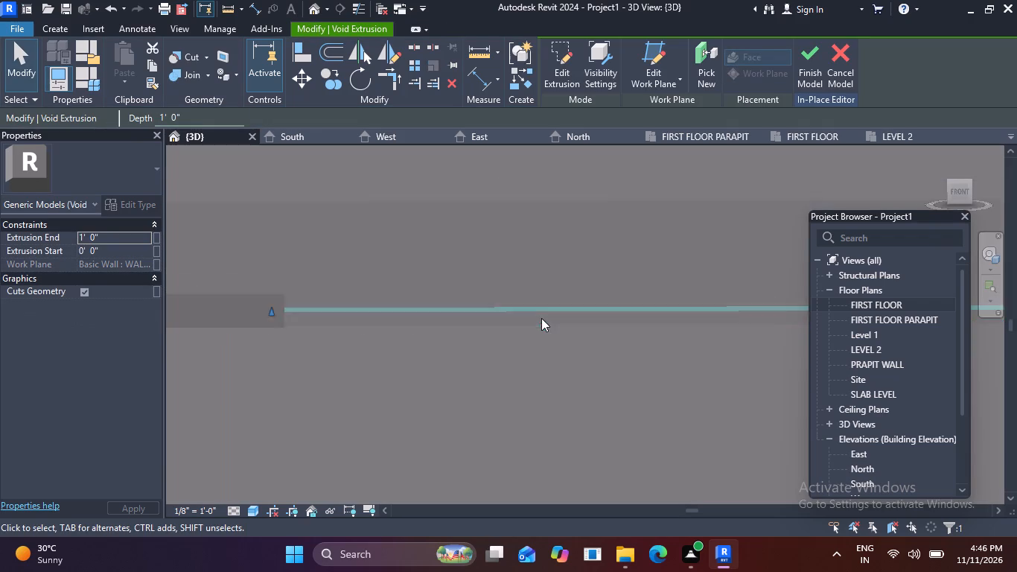
{"action": "scroll", "coordinate": [541, 318], "scroll_direction": "down", "scroll_amount": 3}
{"action": "middle_click_drag", "start_coordinate": [659, 407], "coordinate": [497, 347]}
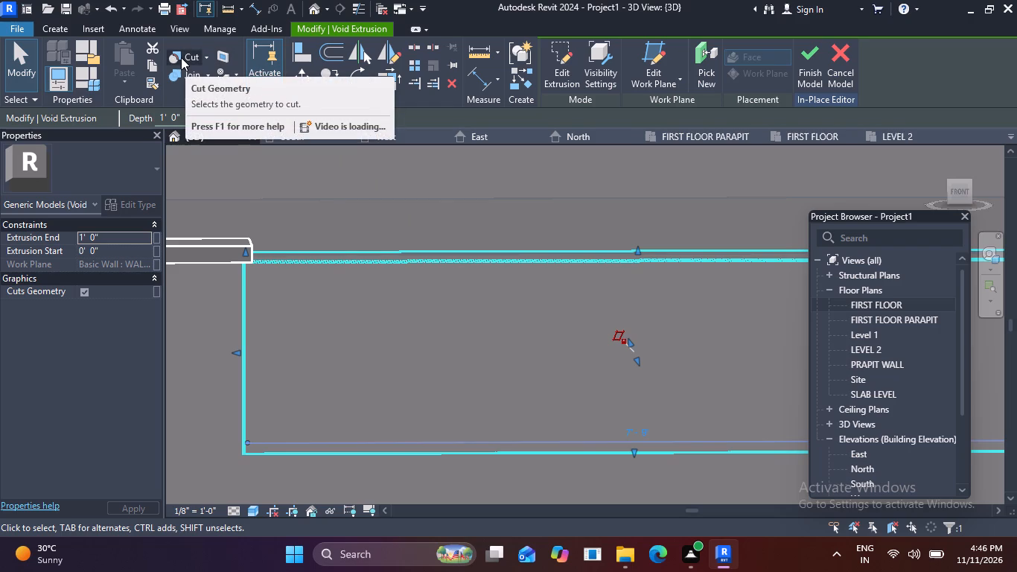
{"action": "left_click", "coordinate": [453, 291]}
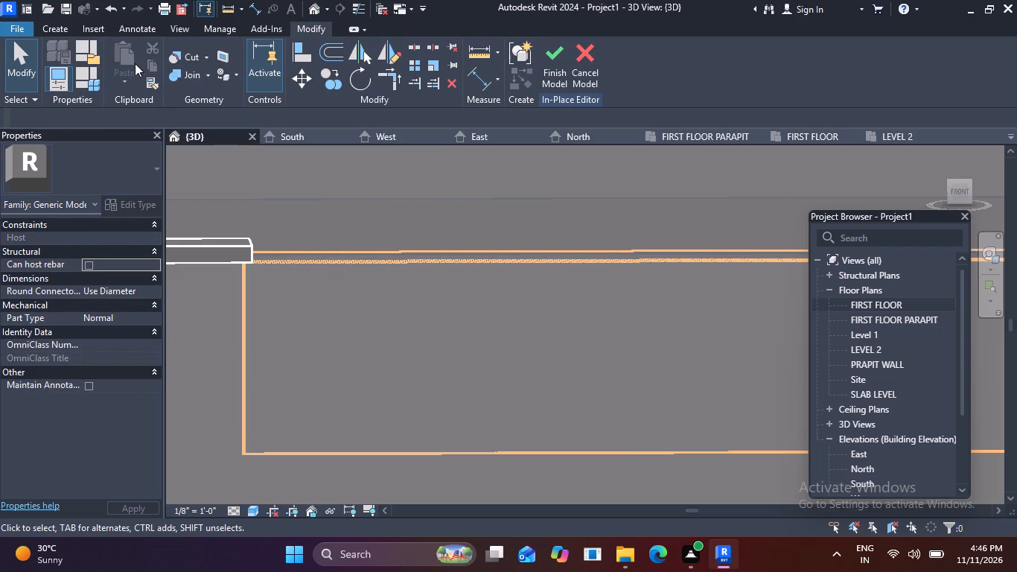
Cut the WALL 9" parapet wall with the void extrusion.
{"action": "left_click", "coordinate": [186, 60]}
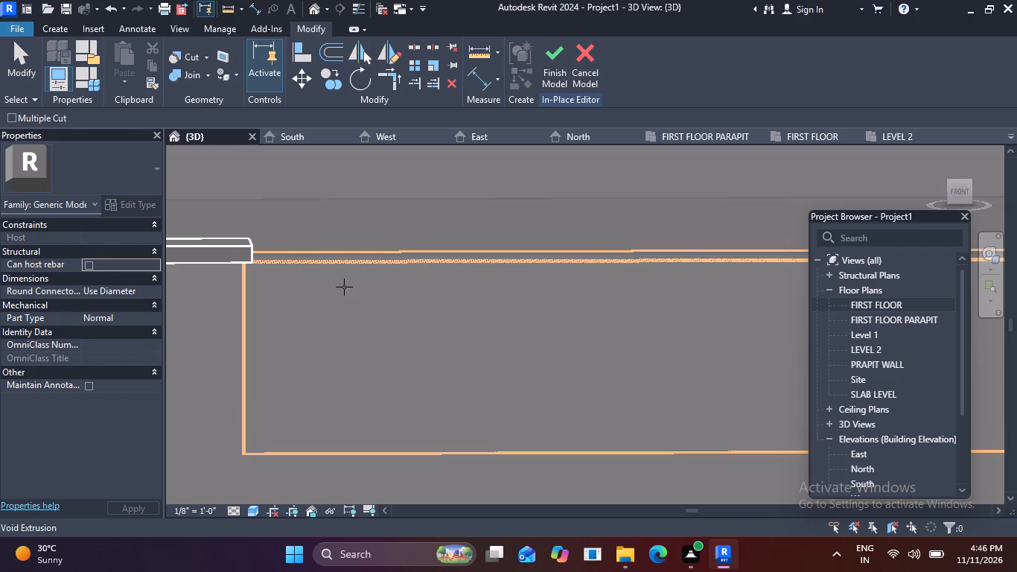
{"action": "left_click", "coordinate": [203, 57]}
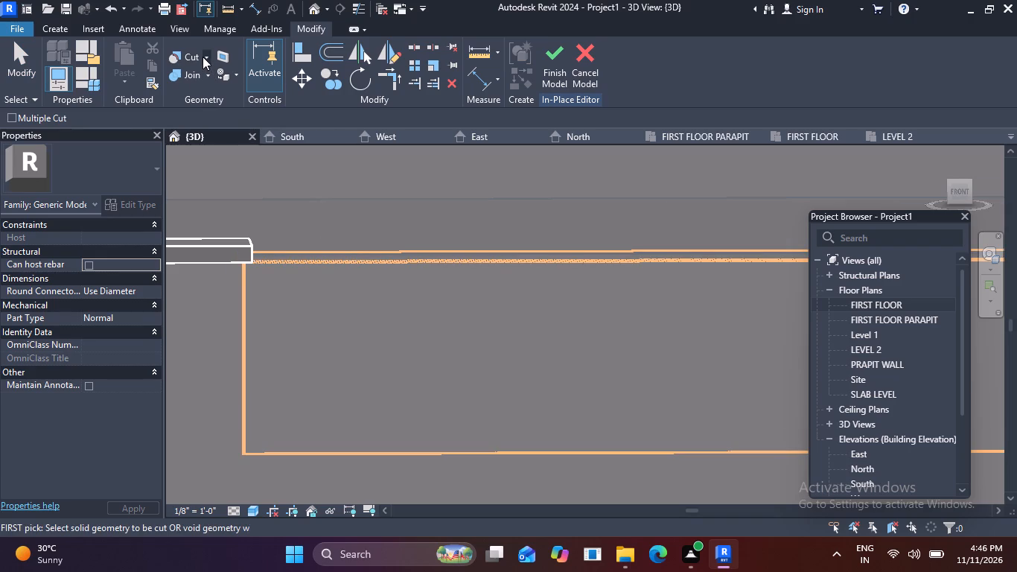
{"action": "left_click", "coordinate": [183, 52]}
{"action": "left_click", "coordinate": [173, 50]}
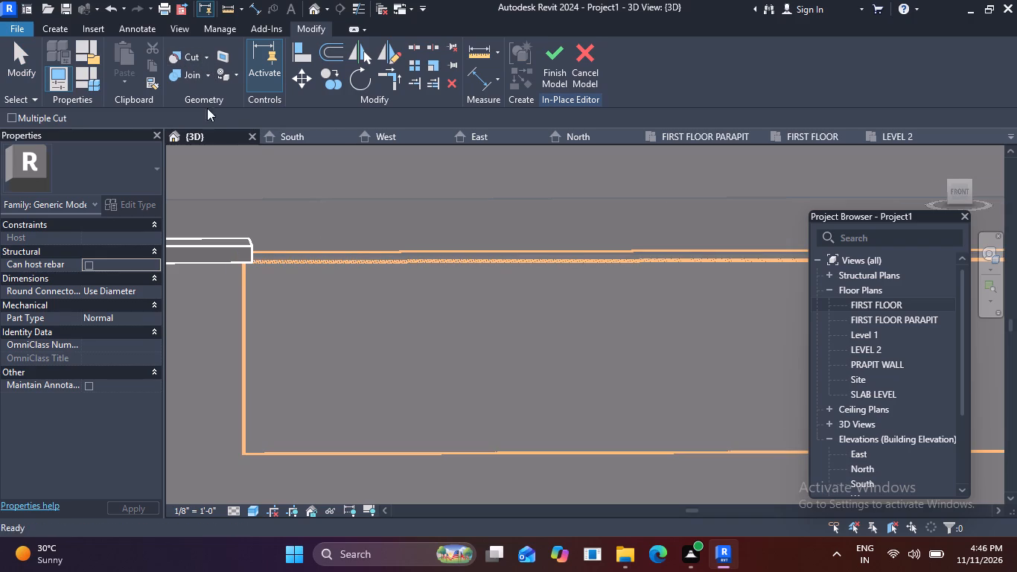
{"action": "left_click", "coordinate": [382, 259]}
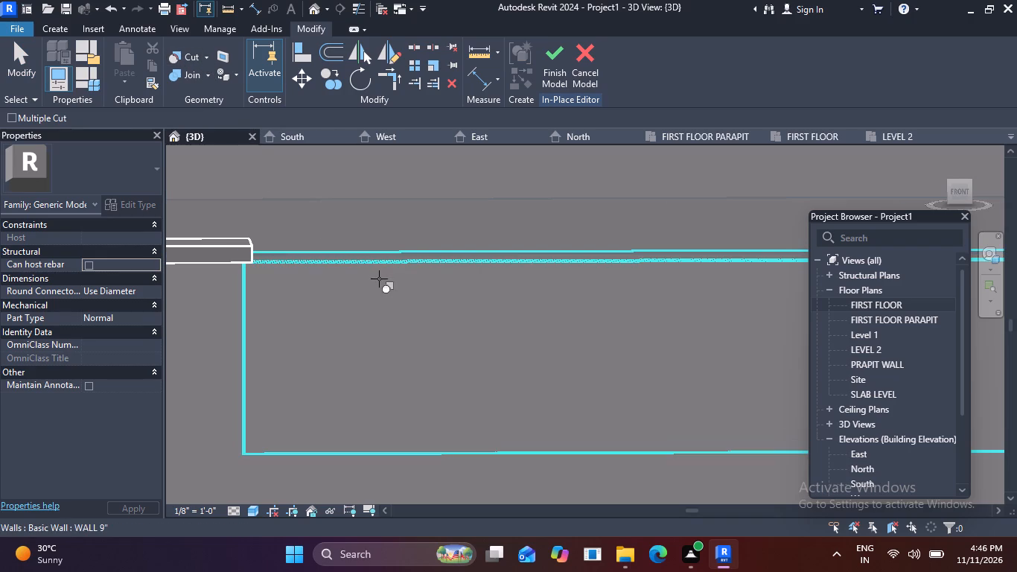
{"action": "left_click", "coordinate": [374, 296]}
{"action": "scroll", "coordinate": [302, 302], "scroll_direction": "down", "scroll_amount": 5}
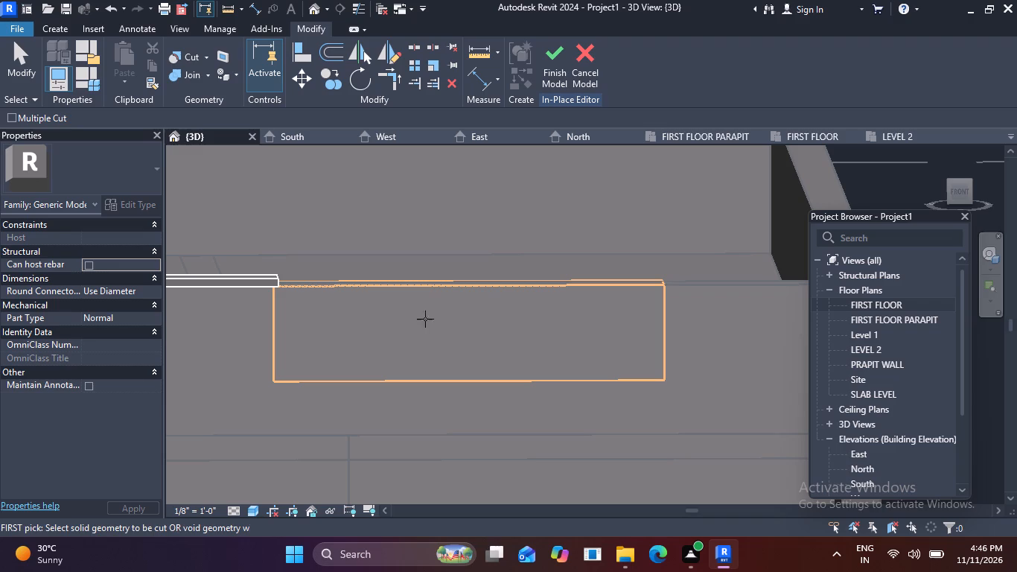
{"action": "left_click_drag", "start_coordinate": [514, 334], "coordinate": [526, 279]}
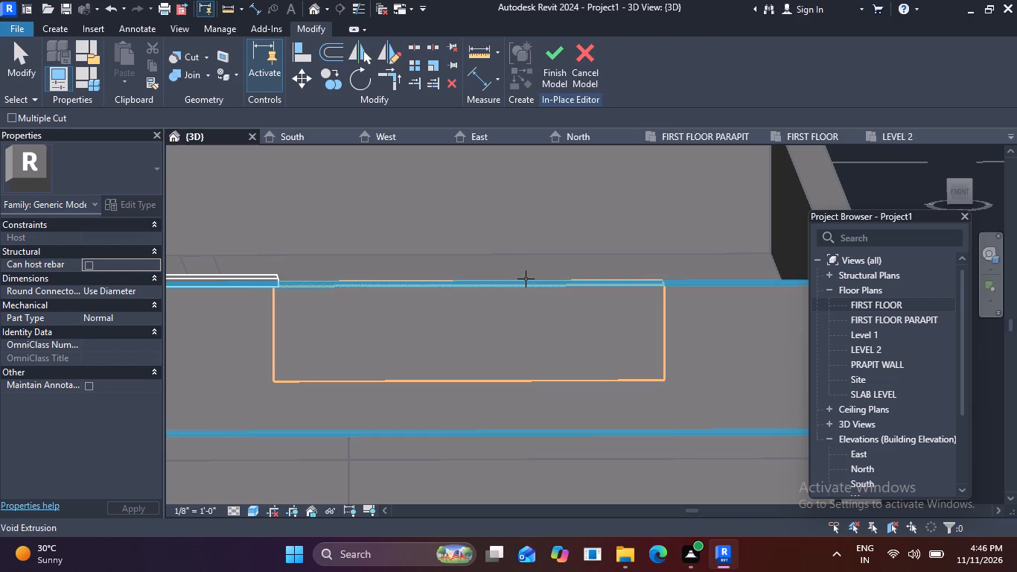
{"action": "left_click", "coordinate": [493, 285]}
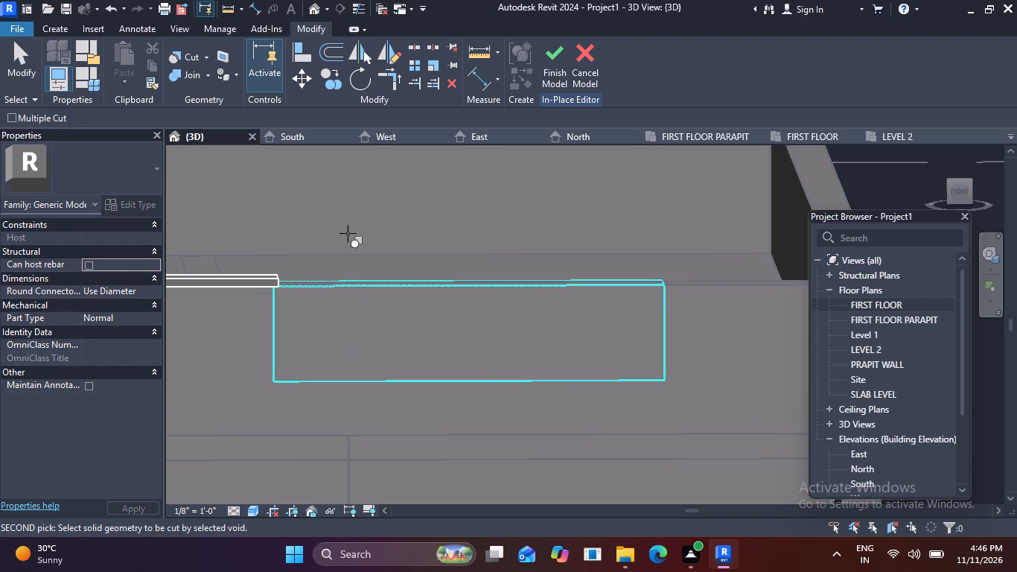
{"action": "left_click", "coordinate": [380, 282]}
Examine the notch in the parapet beside the trim cap from several angles.
{"action": "scroll", "coordinate": [541, 279], "scroll_direction": "down", "scroll_amount": 3}
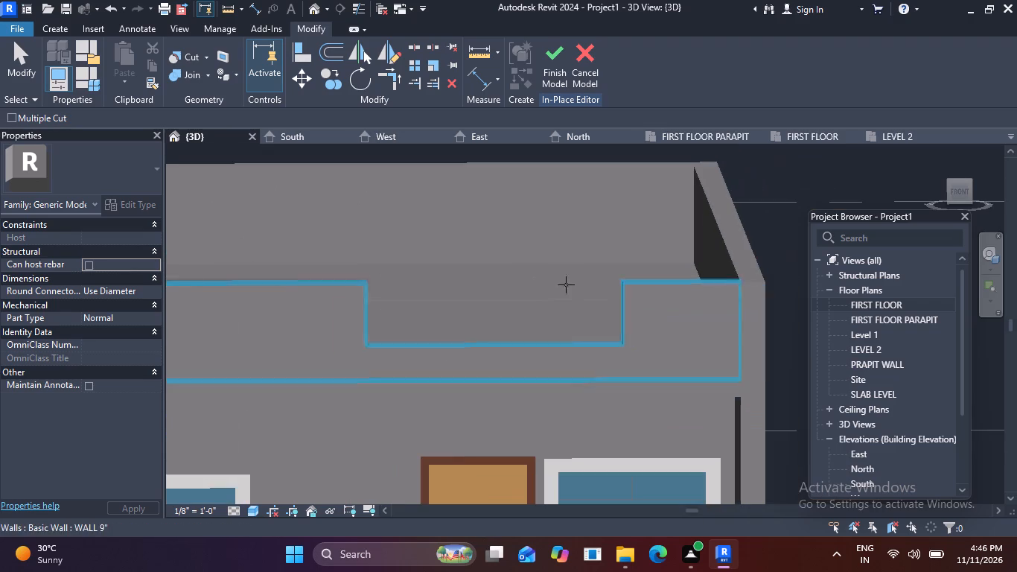
{"action": "middle_click_drag", "start_coordinate": [590, 219], "coordinate": [590, 218], "text": "shift"}
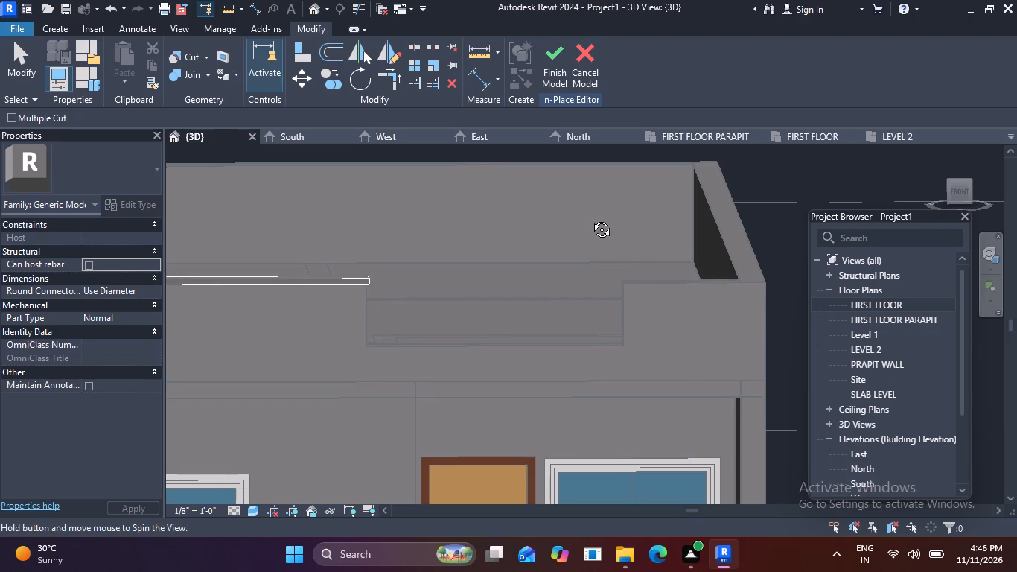
{"action": "middle_click_drag", "start_coordinate": [590, 218], "coordinate": [686, 270], "text": "shift"}
{"action": "key", "text": "Escape"}
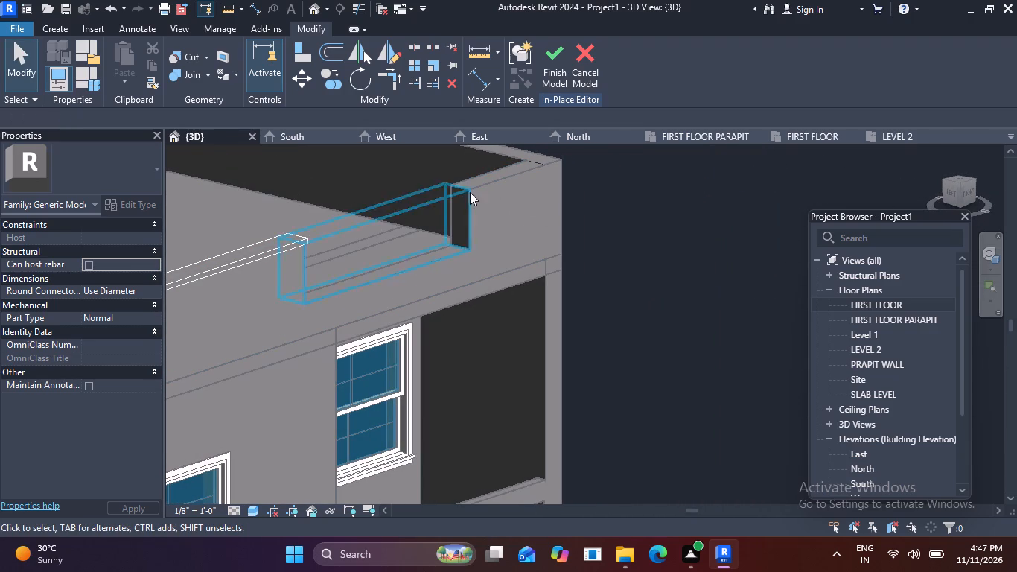
{"action": "scroll", "coordinate": [350, 225], "scroll_direction": "up", "scroll_amount": 3}
{"action": "scroll", "coordinate": [400, 231], "scroll_direction": "down", "scroll_amount": 3}
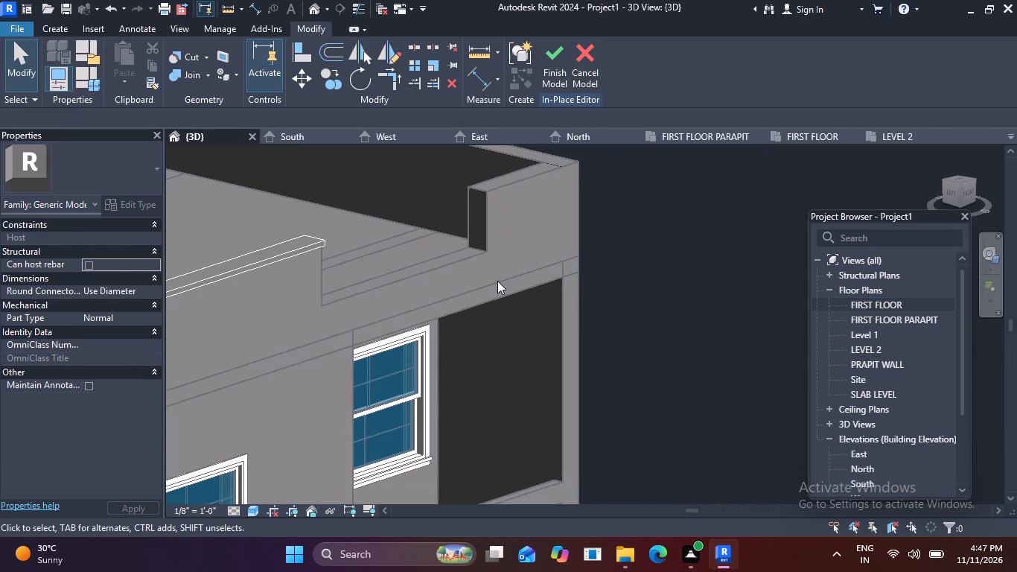
{"action": "middle_click_drag", "start_coordinate": [476, 289], "coordinate": [351, 220], "text": "shift"}
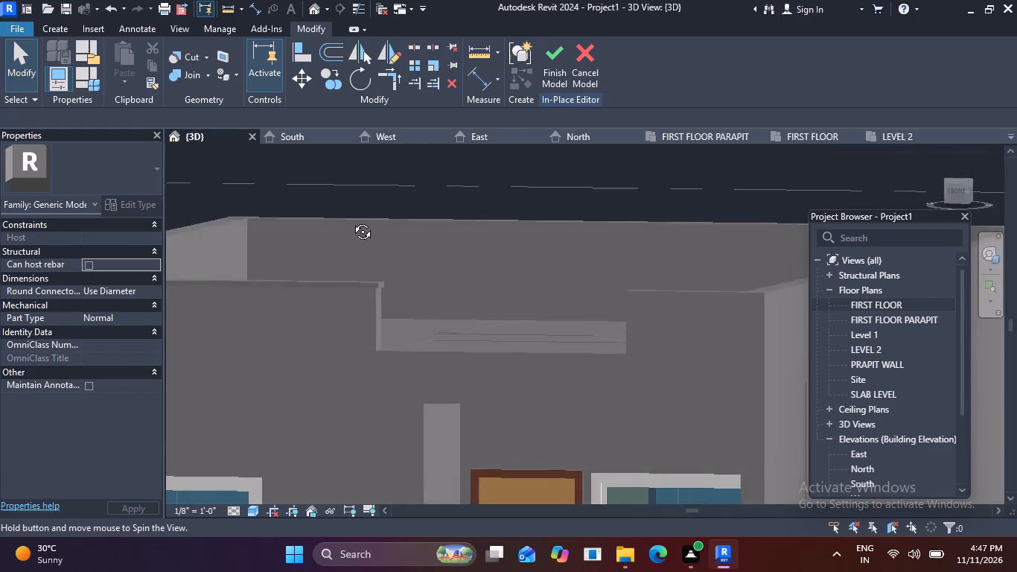
{"action": "middle_click_drag", "start_coordinate": [351, 220], "coordinate": [430, 264], "text": "shift"}
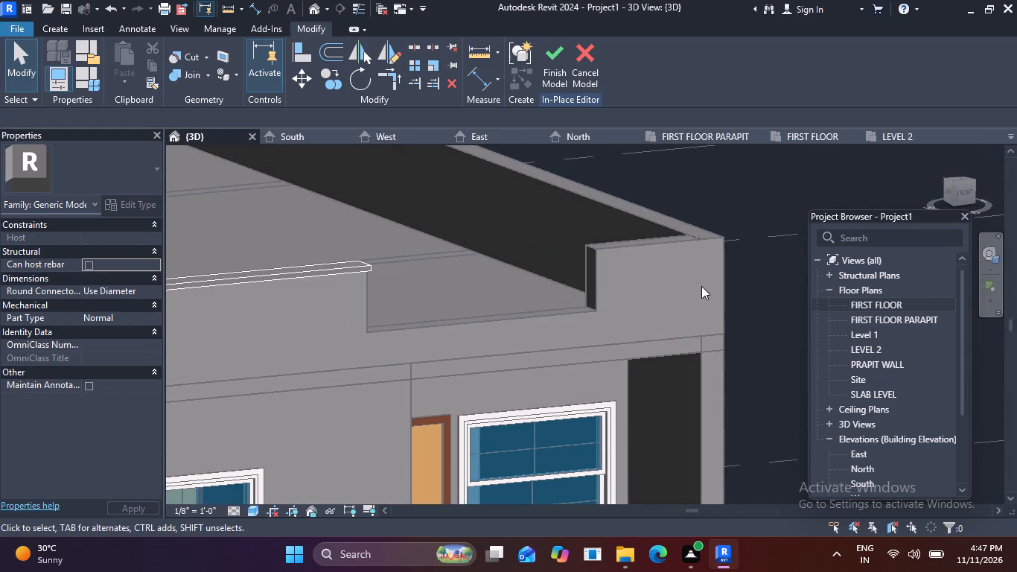
Start a solid extrusion in the in-place model at the end of the parapet notch.
{"action": "scroll", "coordinate": [580, 282], "scroll_direction": "up", "scroll_amount": 4}
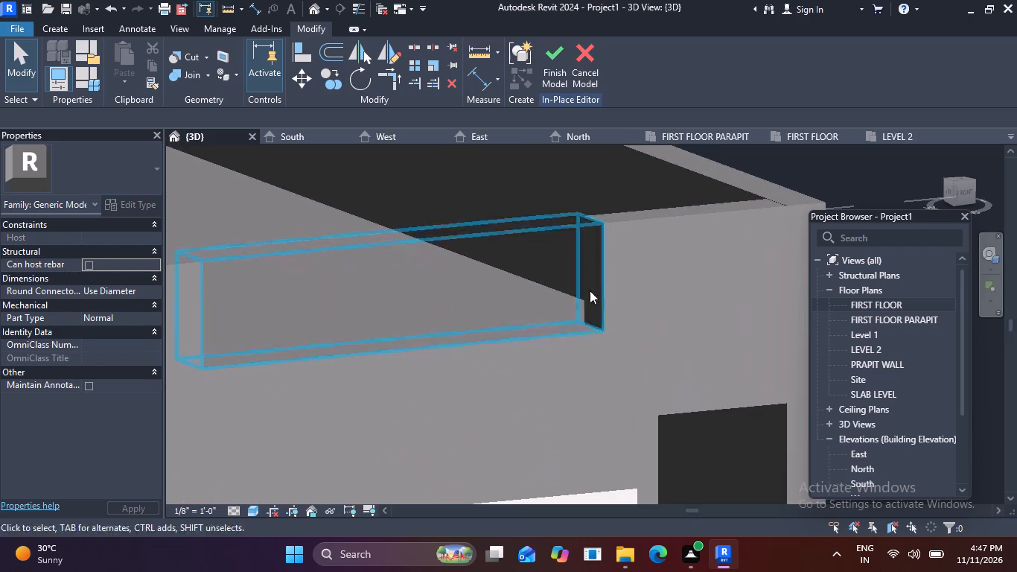
{"action": "middle_click_drag", "start_coordinate": [462, 316], "coordinate": [510, 322]}
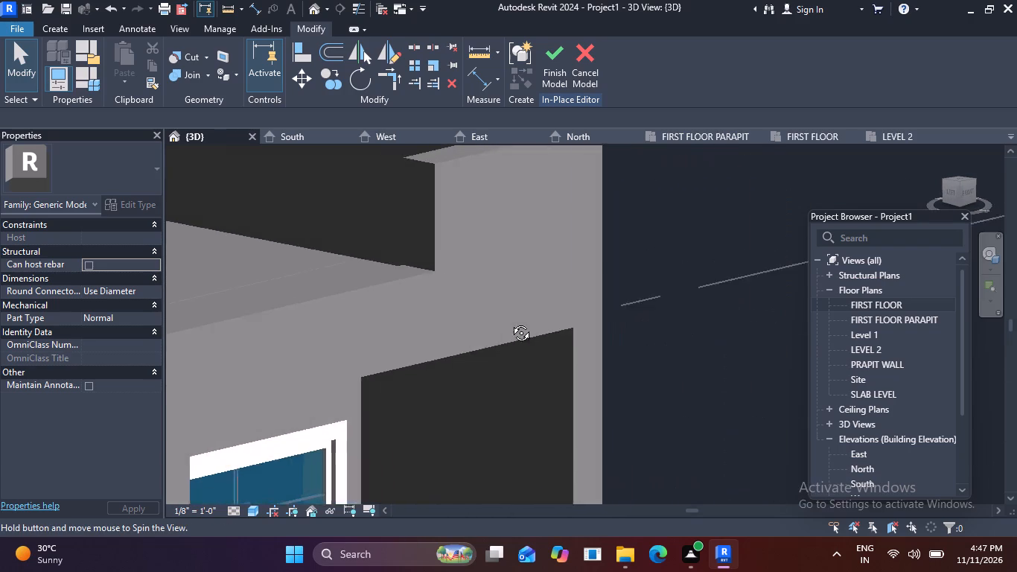
{"action": "middle_click_drag", "start_coordinate": [510, 322], "coordinate": [514, 322]}
{"action": "middle_click_drag", "start_coordinate": [378, 190], "coordinate": [377, 281]}
{"action": "scroll", "coordinate": [368, 269], "scroll_direction": "up", "scroll_amount": 3}
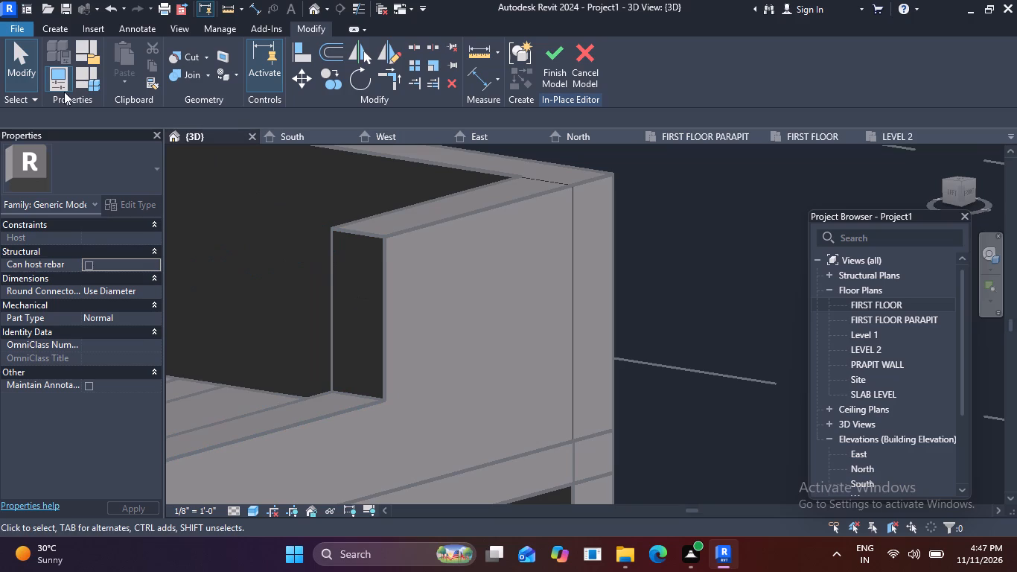
{"action": "left_click", "coordinate": [64, 25]}
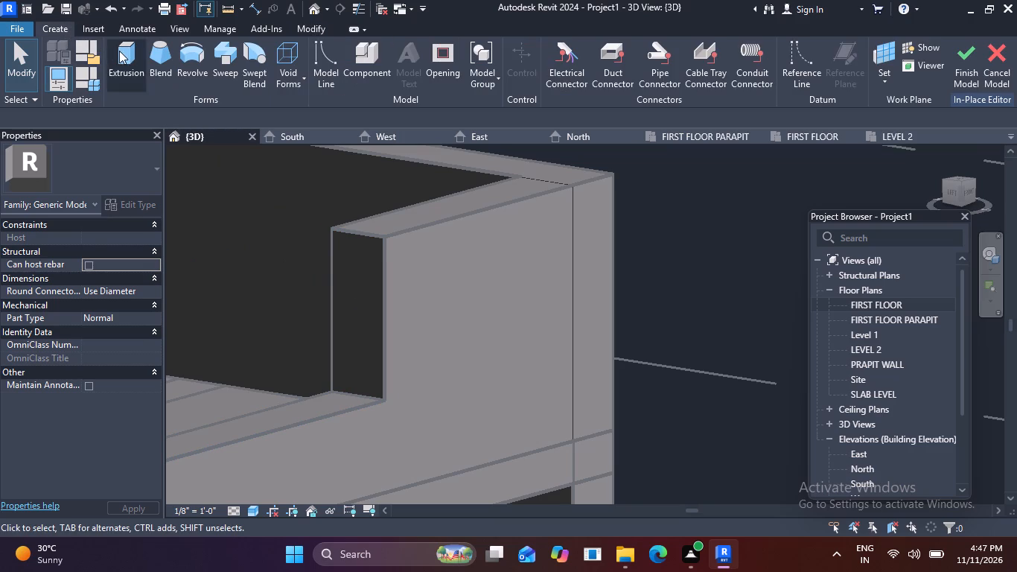
{"action": "left_click", "coordinate": [133, 59]}
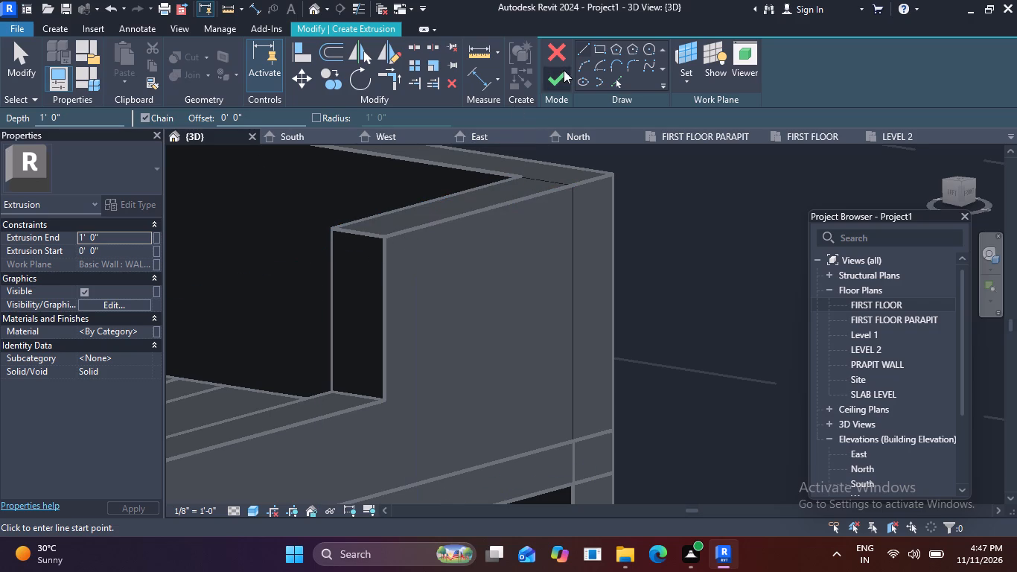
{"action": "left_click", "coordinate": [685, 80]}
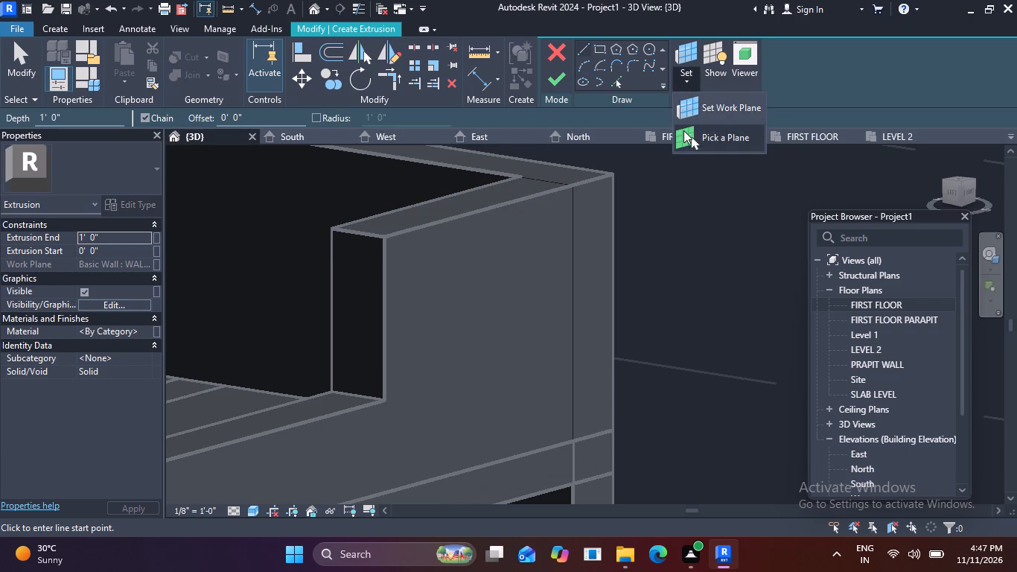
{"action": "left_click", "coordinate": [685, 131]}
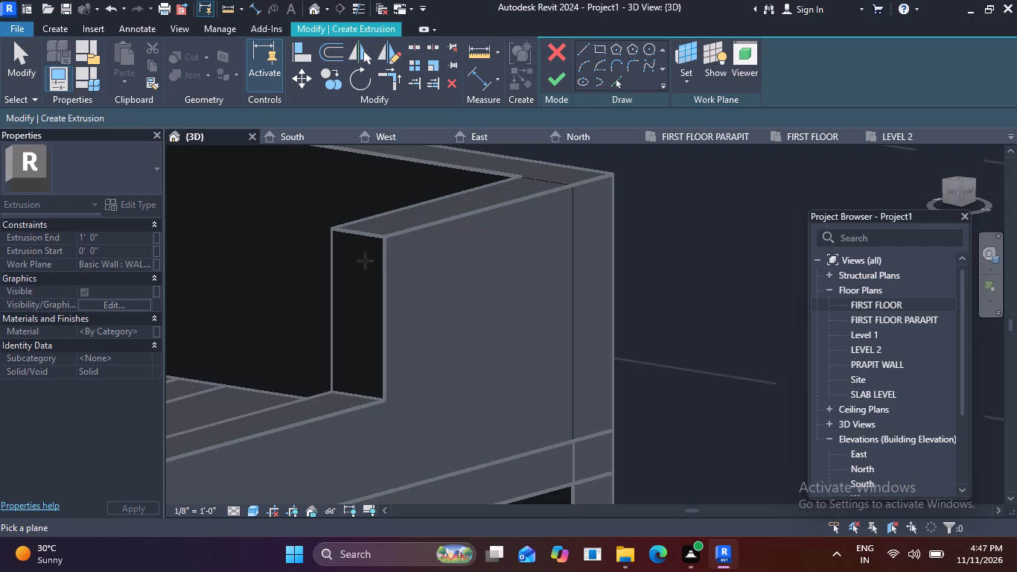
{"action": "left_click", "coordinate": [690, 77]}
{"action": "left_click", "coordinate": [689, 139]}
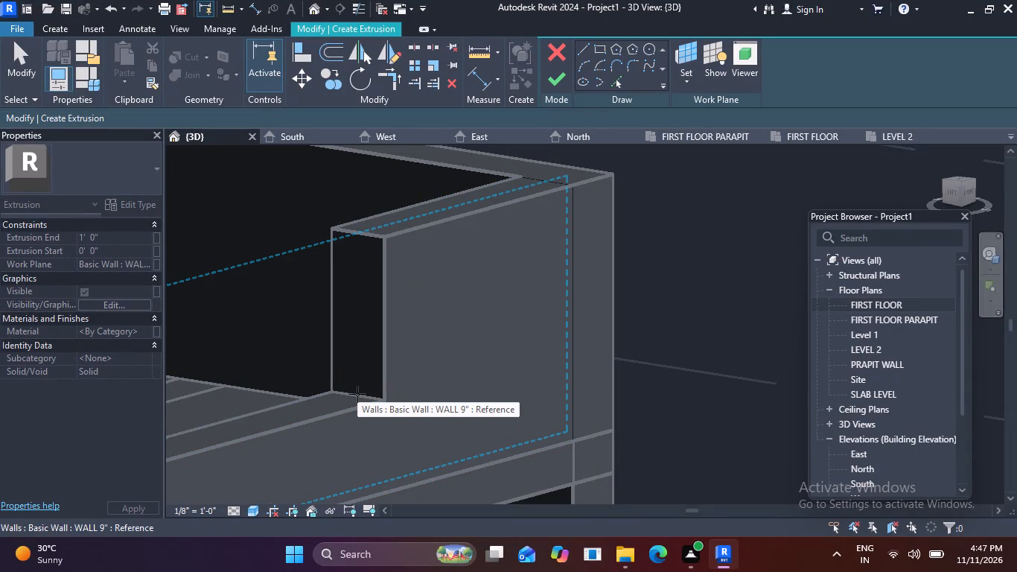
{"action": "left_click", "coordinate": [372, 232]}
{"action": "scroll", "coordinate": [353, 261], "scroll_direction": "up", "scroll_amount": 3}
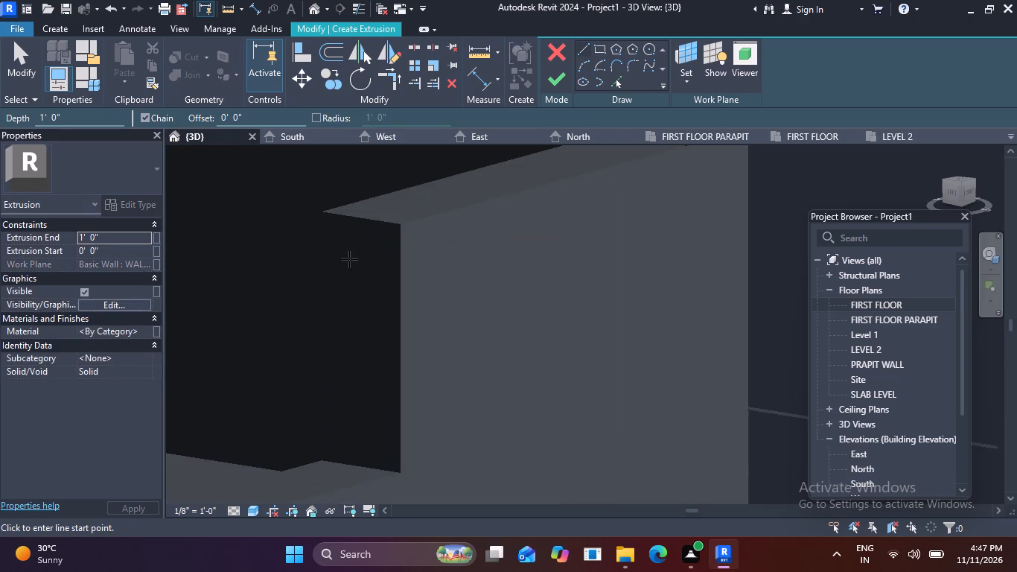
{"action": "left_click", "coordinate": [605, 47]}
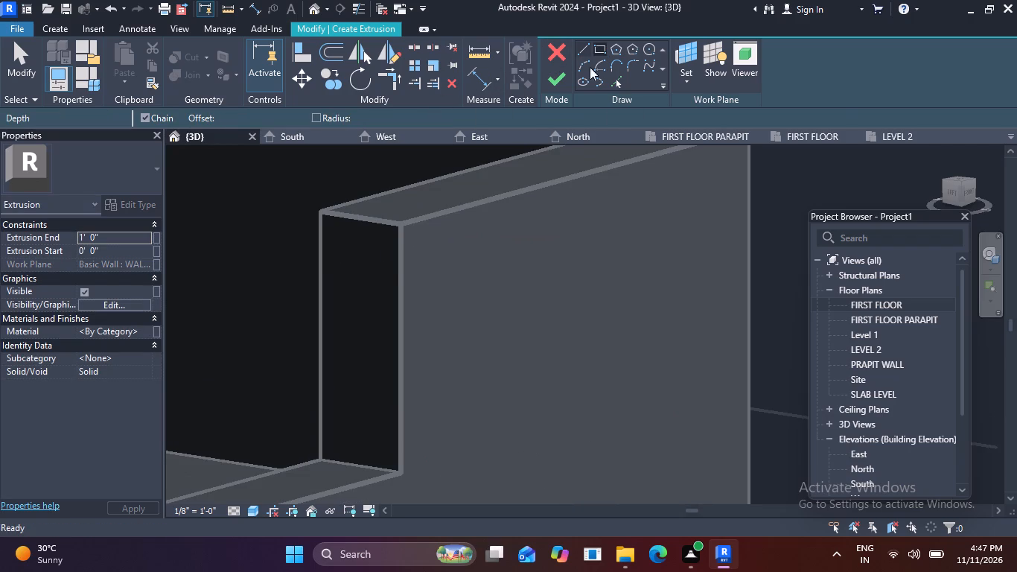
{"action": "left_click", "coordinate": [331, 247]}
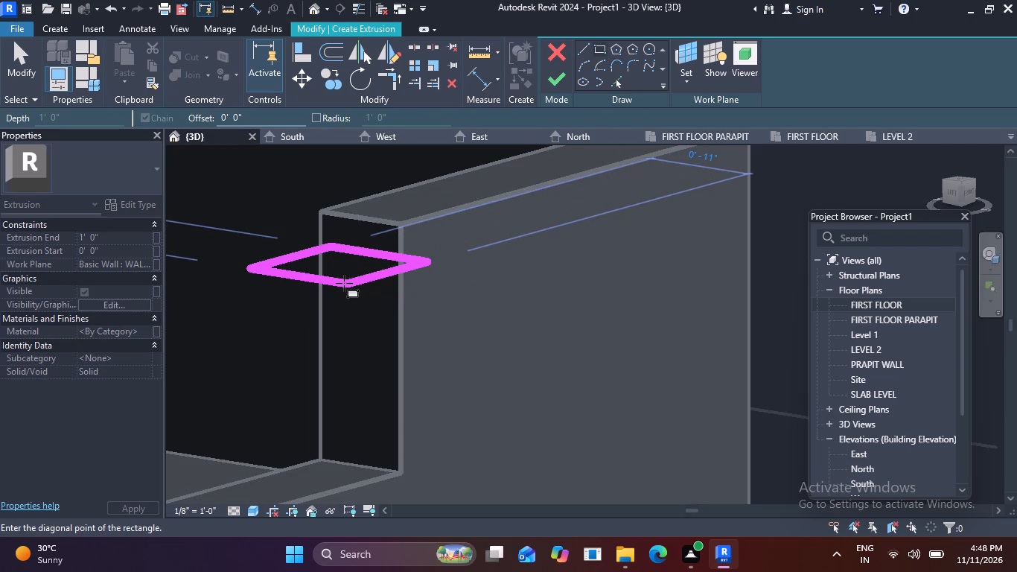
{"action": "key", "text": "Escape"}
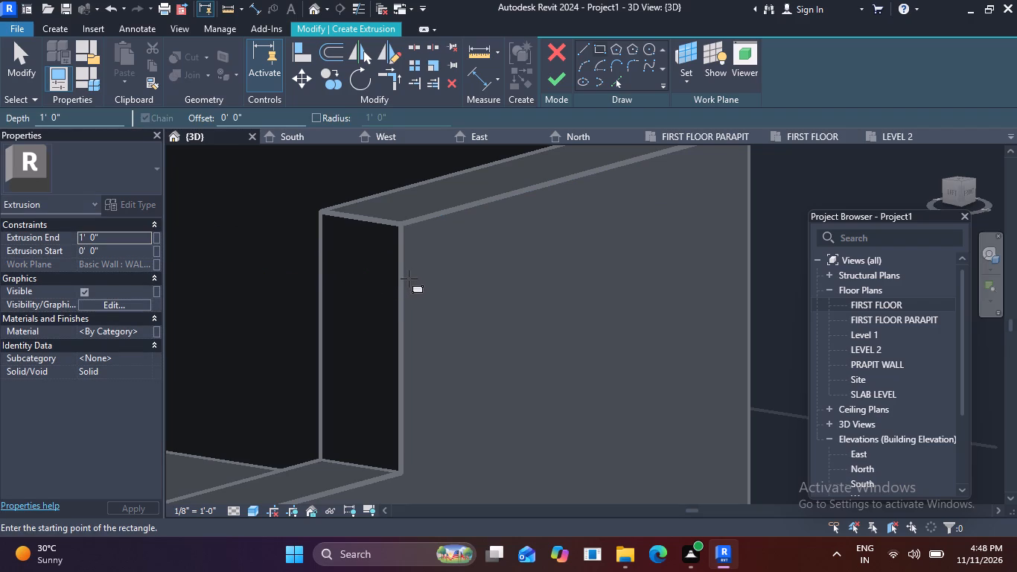
Set the work plane to the side parapet wall's inner face and sketch a rectangle about 2" square as seen through the notch.
{"action": "scroll", "coordinate": [361, 280], "scroll_direction": "down", "scroll_amount": 5}
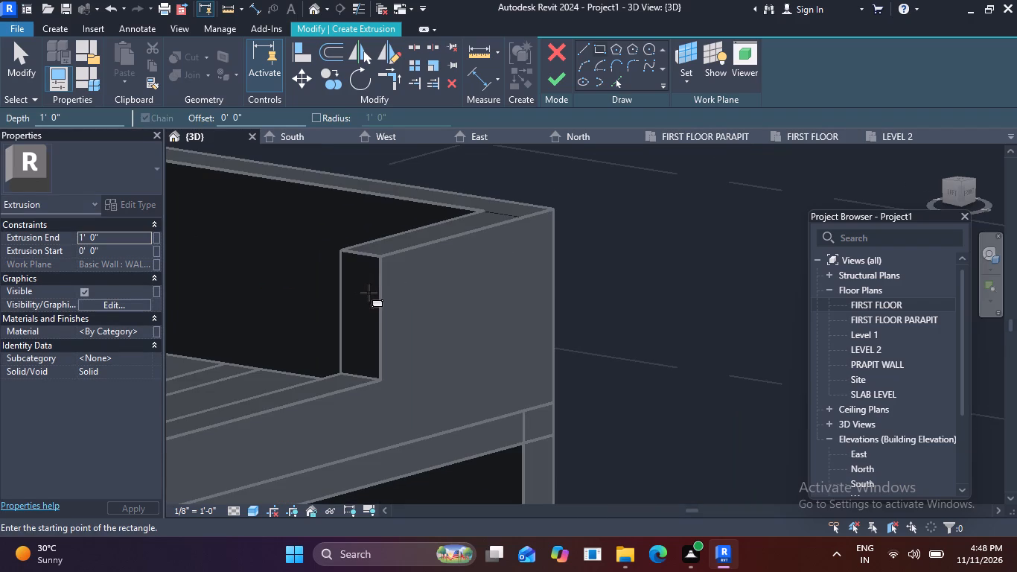
{"action": "left_click", "coordinate": [685, 82]}
{"action": "left_click", "coordinate": [690, 139]}
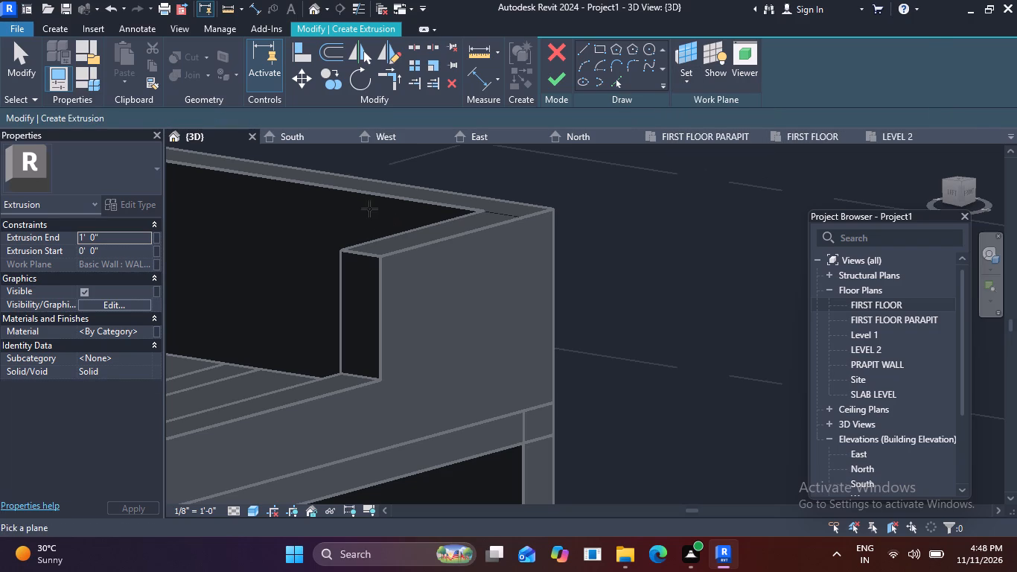
{"action": "left_click", "coordinate": [385, 198]}
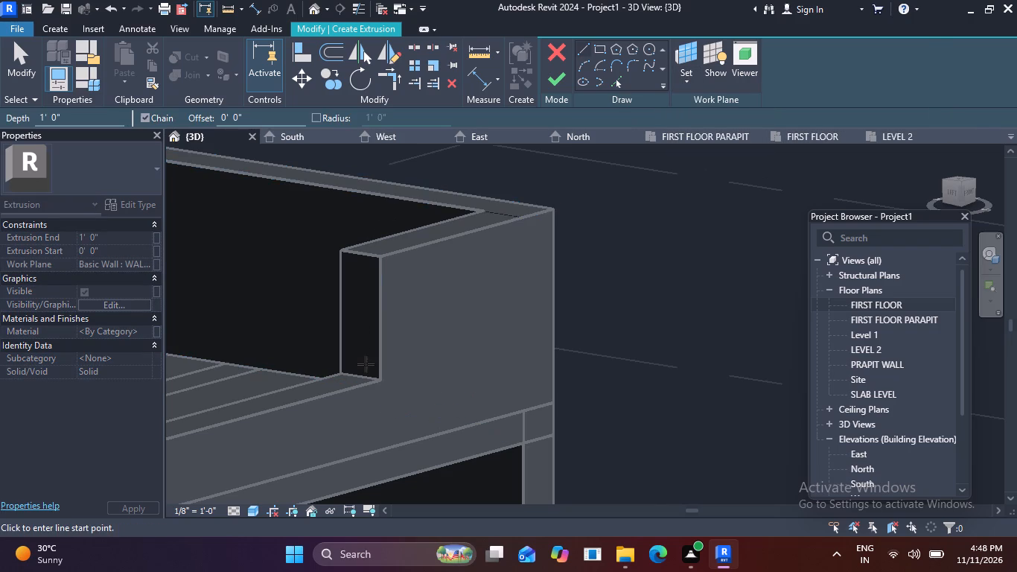
{"action": "scroll", "coordinate": [353, 340], "scroll_direction": "up", "scroll_amount": 3}
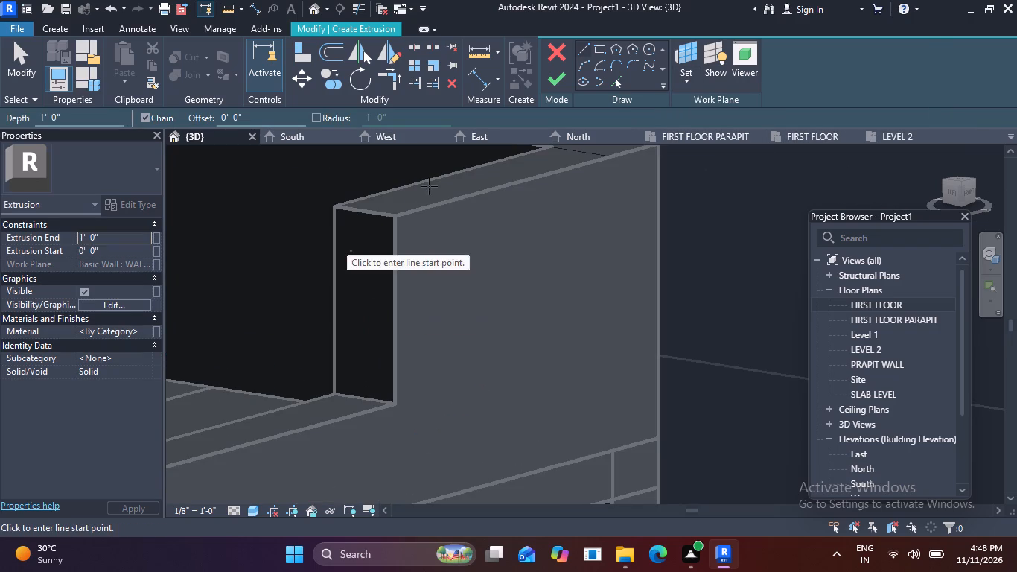
{"action": "left_click", "coordinate": [593, 52]}
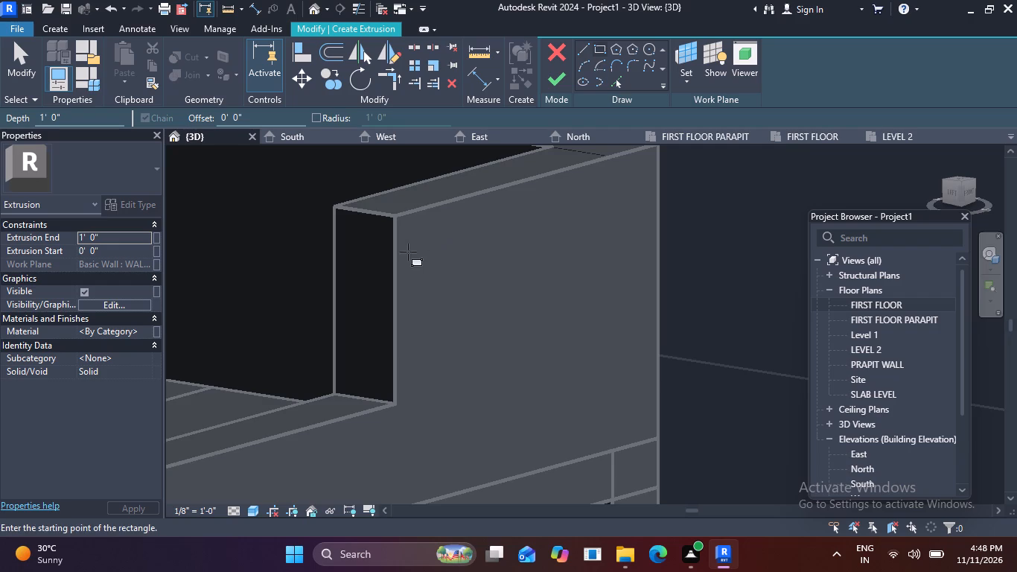
{"action": "scroll", "coordinate": [407, 252], "scroll_direction": "up", "scroll_amount": 3}
{"action": "left_click", "coordinate": [331, 232]}
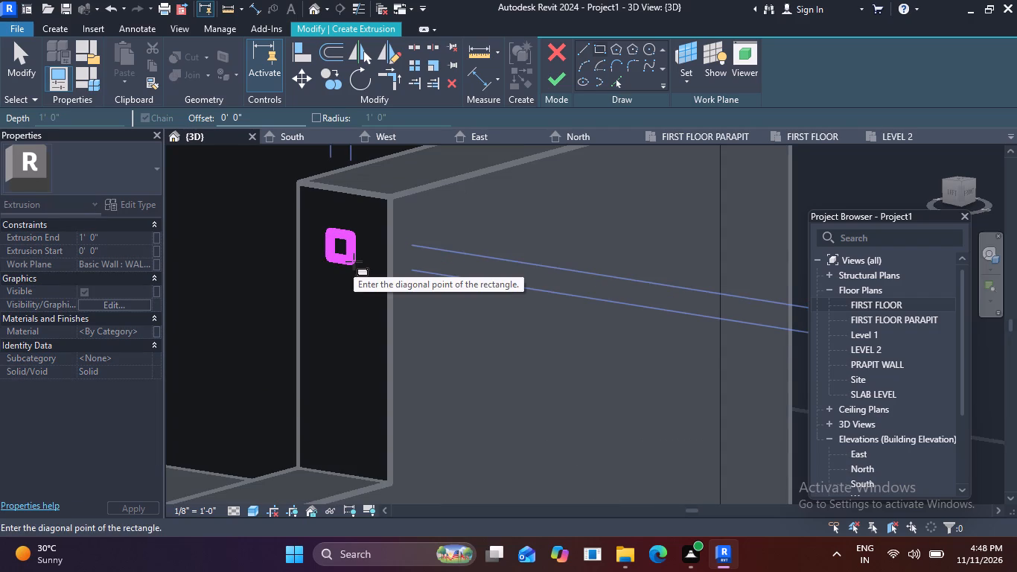
{"action": "left_click", "coordinate": [354, 261]}
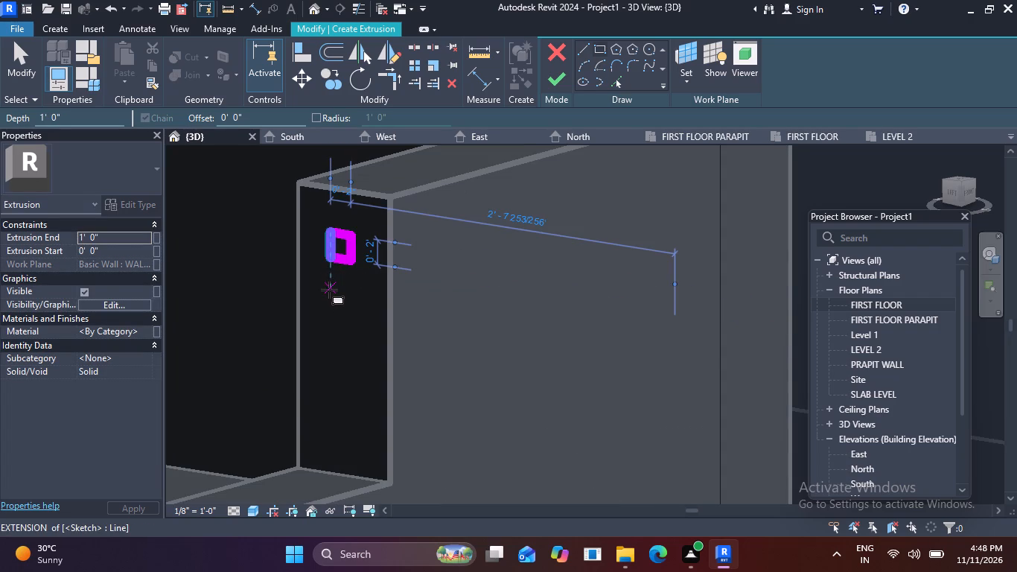
{"action": "key", "text": "Escape"}
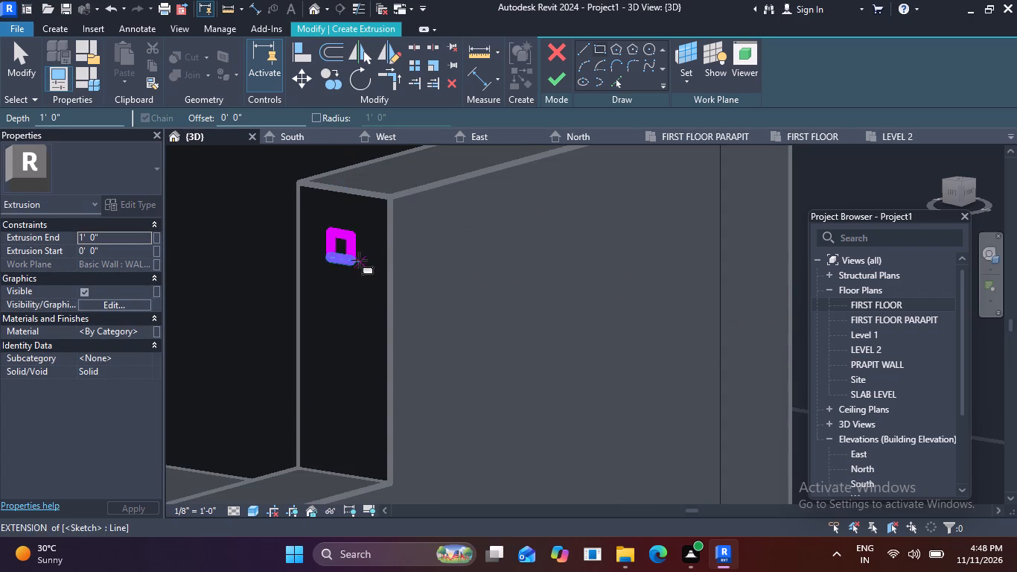
{"action": "key", "text": "Escape"}
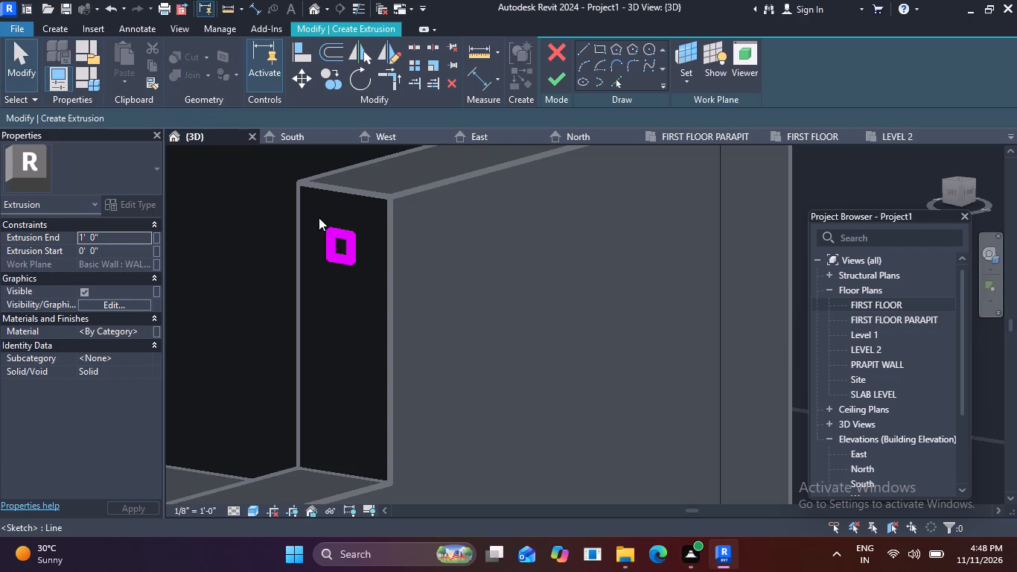
Copy the 2" square profile twice straight down, spacing the copies about 7" apart.
{"action": "left_click_drag", "start_coordinate": [316, 215], "coordinate": [364, 287]}
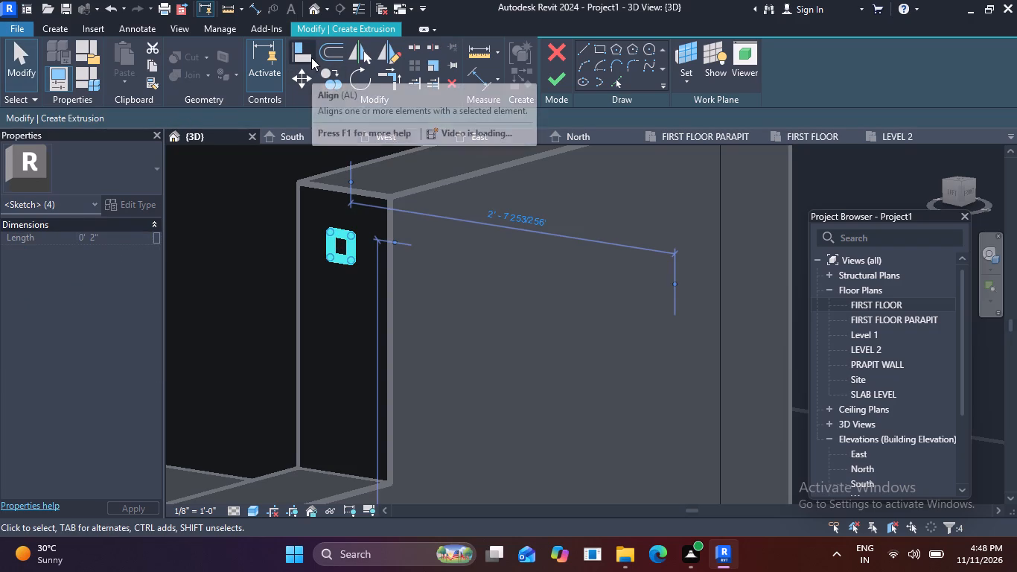
{"action": "left_click", "coordinate": [334, 71]}
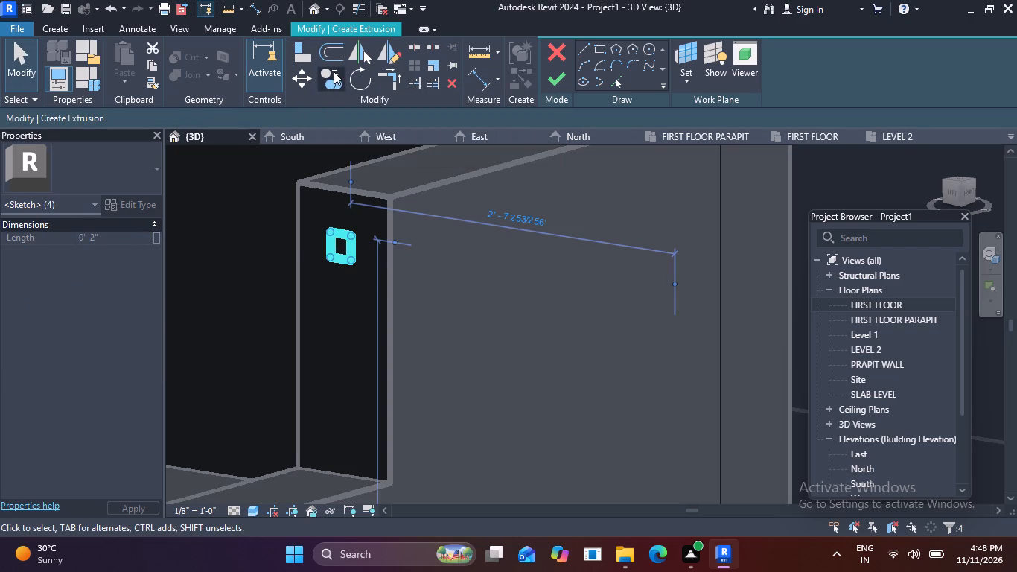
{"action": "left_click", "coordinate": [350, 260]}
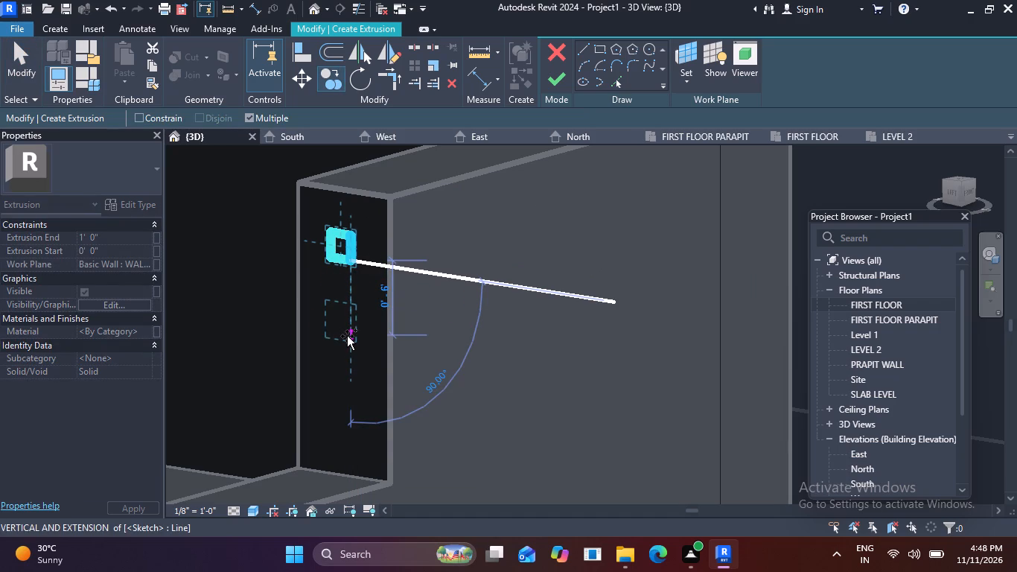
{"action": "left_click", "coordinate": [349, 350]}
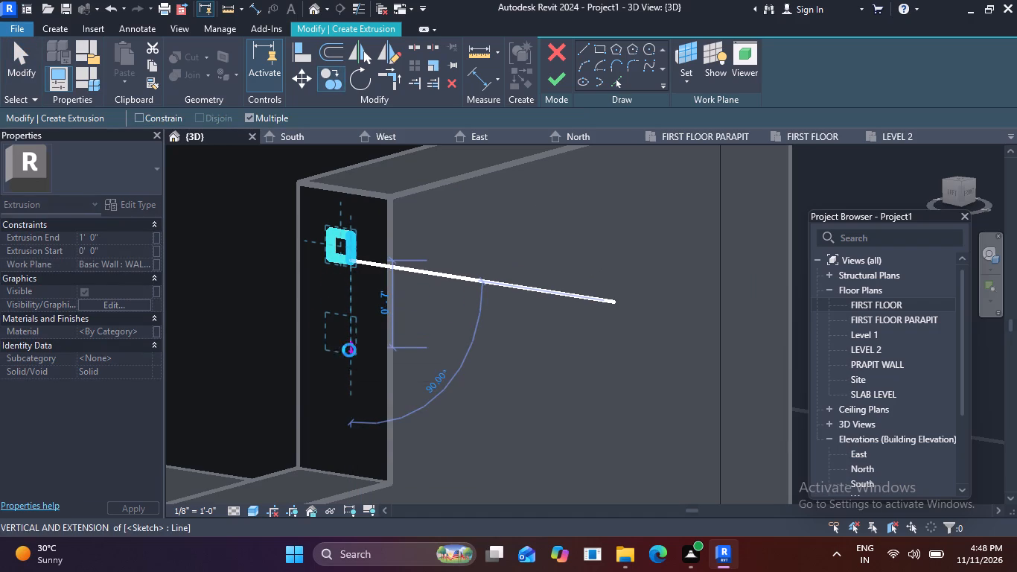
{"action": "left_click", "coordinate": [353, 431]}
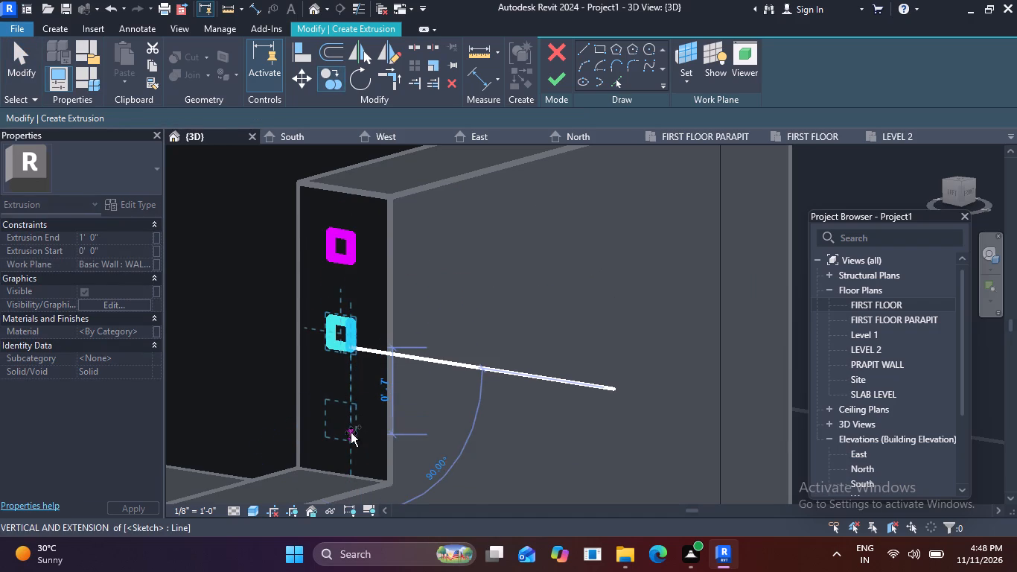
{"action": "key", "text": "Escape"}
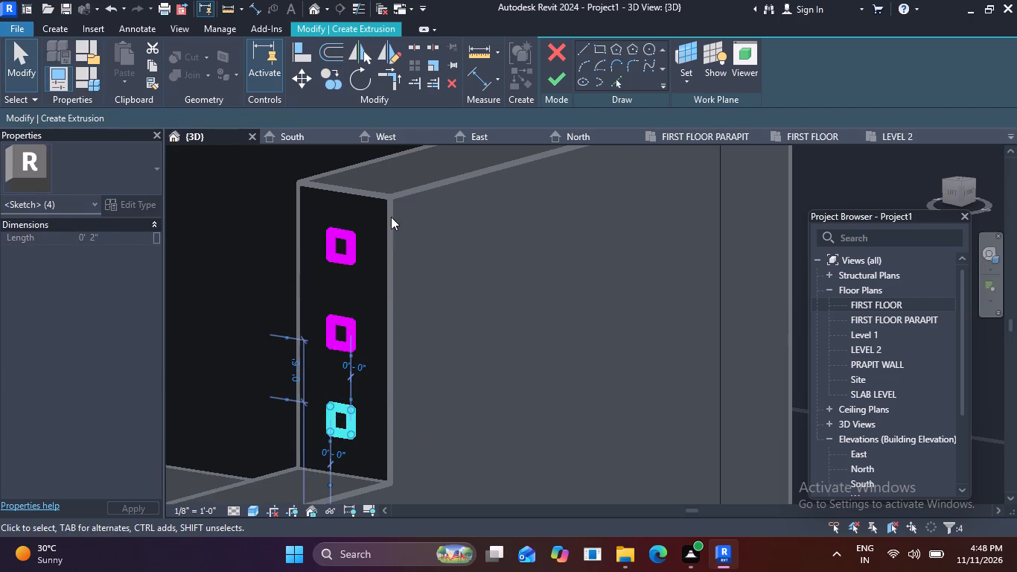
Finish the three-square extrusion sketch with a 1' 0" extrusion end.
{"action": "left_click", "coordinate": [571, 74]}
{"action": "left_click", "coordinate": [564, 74]}
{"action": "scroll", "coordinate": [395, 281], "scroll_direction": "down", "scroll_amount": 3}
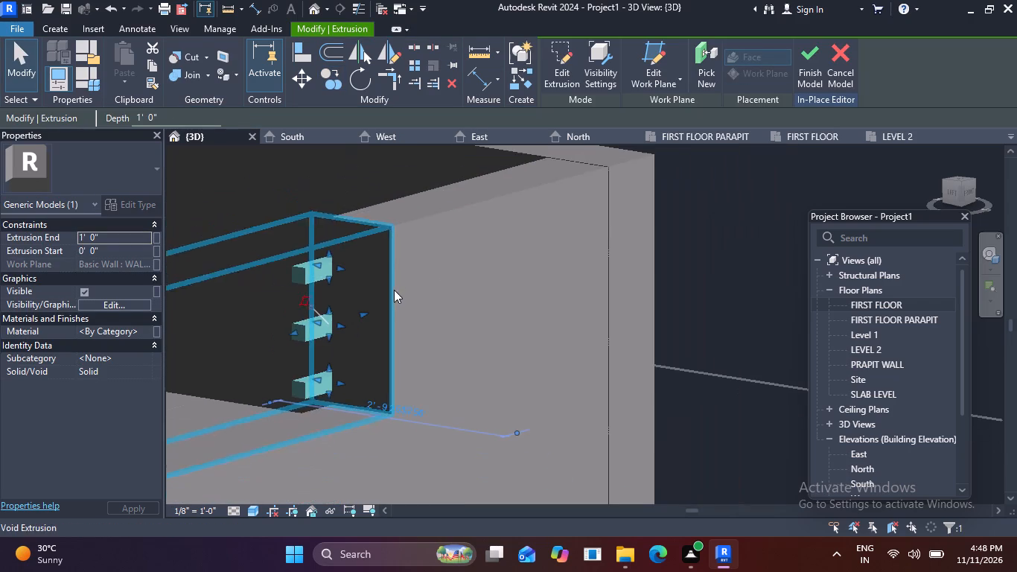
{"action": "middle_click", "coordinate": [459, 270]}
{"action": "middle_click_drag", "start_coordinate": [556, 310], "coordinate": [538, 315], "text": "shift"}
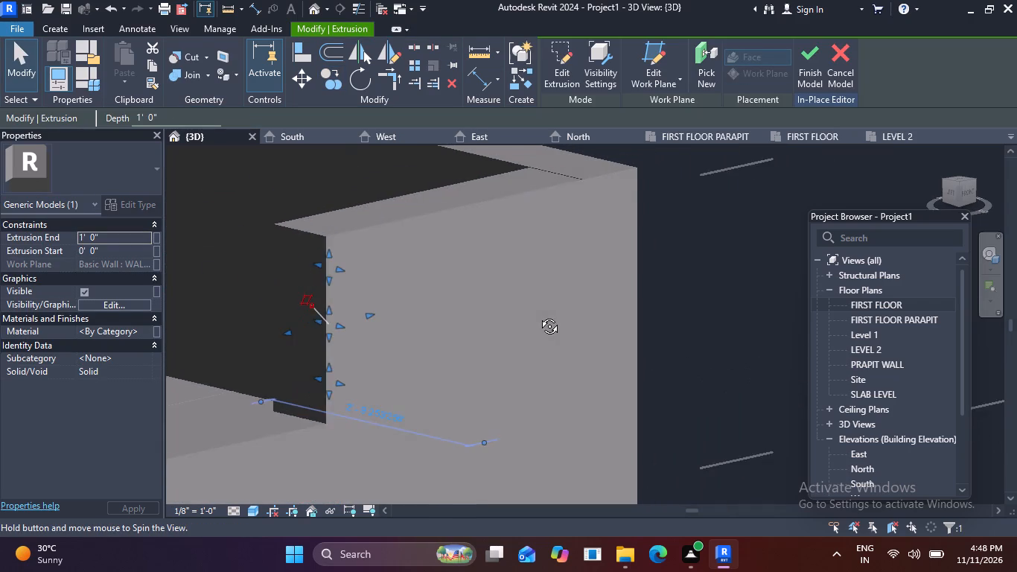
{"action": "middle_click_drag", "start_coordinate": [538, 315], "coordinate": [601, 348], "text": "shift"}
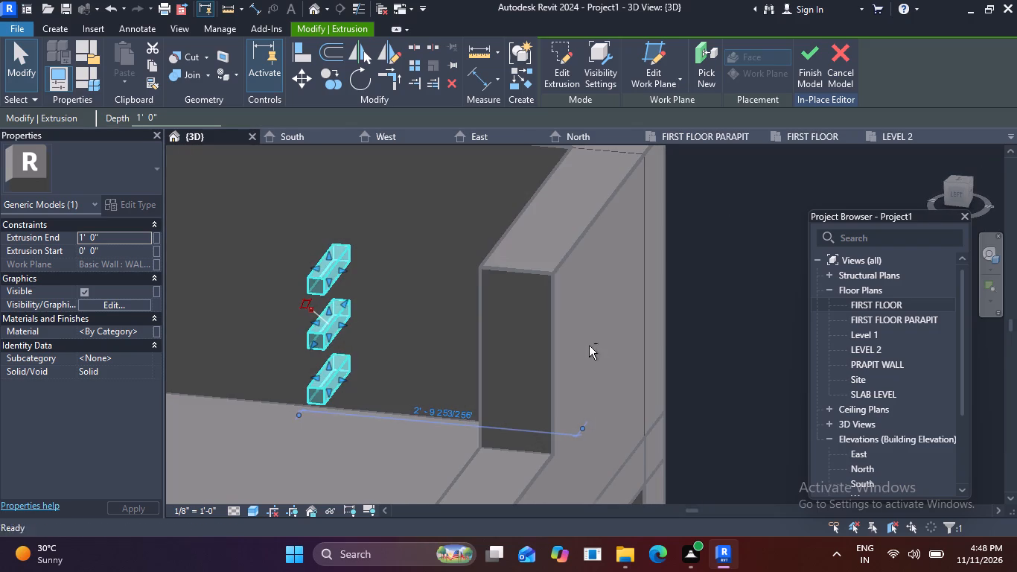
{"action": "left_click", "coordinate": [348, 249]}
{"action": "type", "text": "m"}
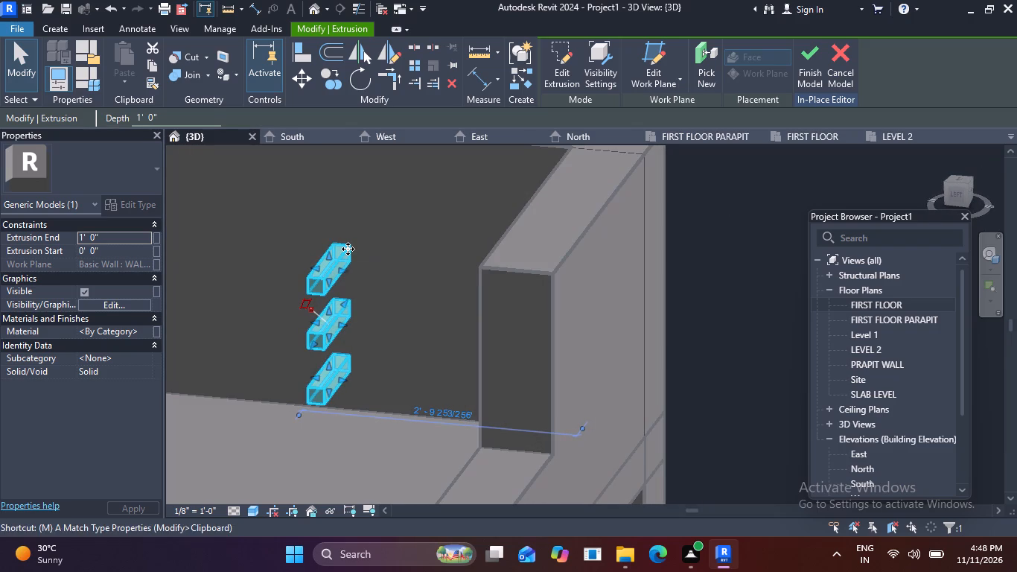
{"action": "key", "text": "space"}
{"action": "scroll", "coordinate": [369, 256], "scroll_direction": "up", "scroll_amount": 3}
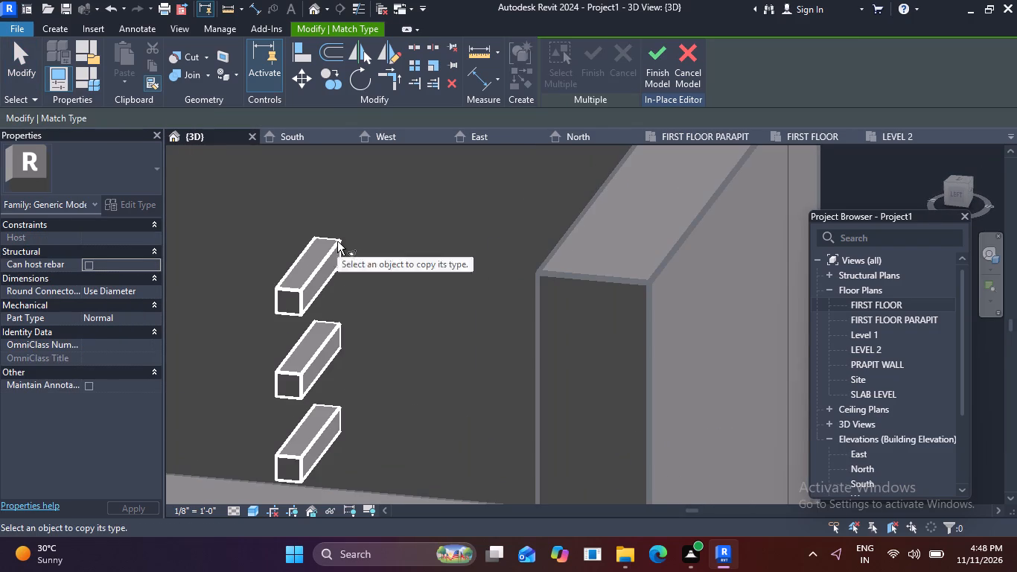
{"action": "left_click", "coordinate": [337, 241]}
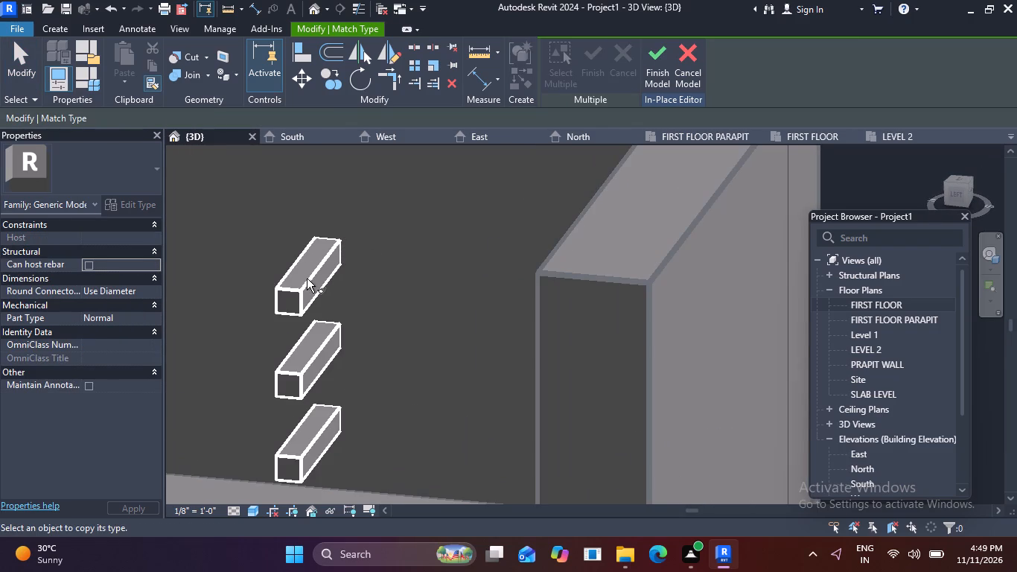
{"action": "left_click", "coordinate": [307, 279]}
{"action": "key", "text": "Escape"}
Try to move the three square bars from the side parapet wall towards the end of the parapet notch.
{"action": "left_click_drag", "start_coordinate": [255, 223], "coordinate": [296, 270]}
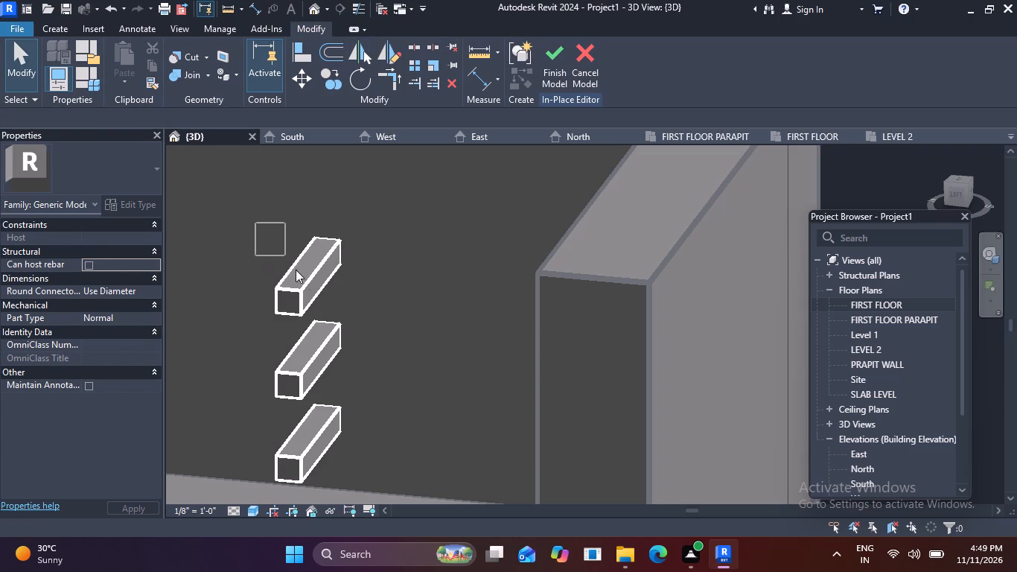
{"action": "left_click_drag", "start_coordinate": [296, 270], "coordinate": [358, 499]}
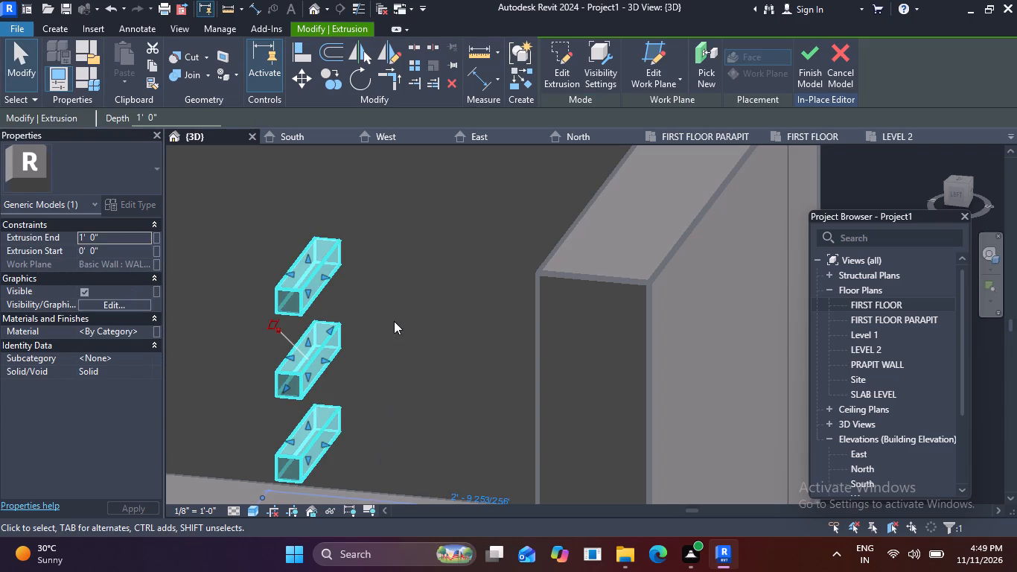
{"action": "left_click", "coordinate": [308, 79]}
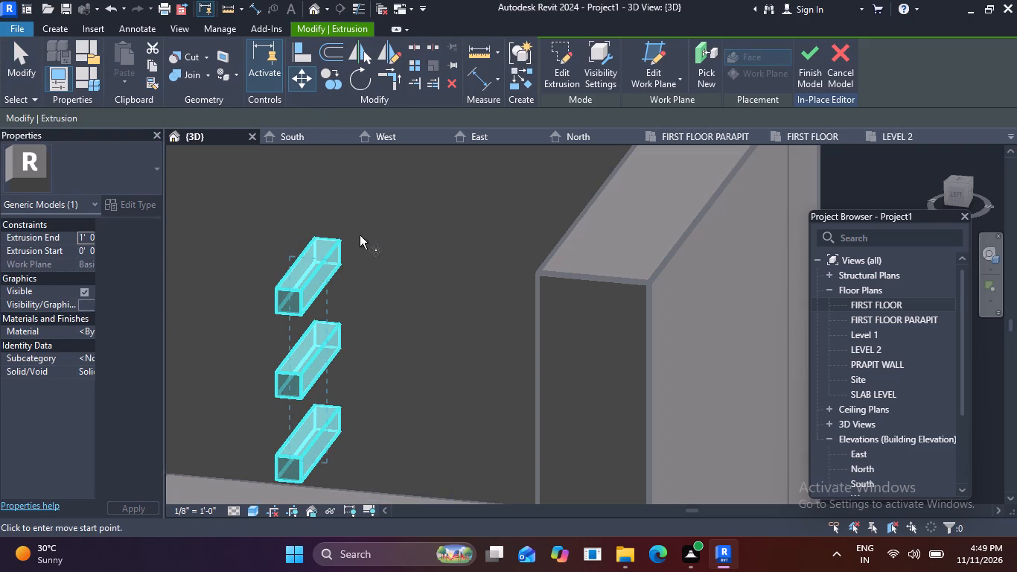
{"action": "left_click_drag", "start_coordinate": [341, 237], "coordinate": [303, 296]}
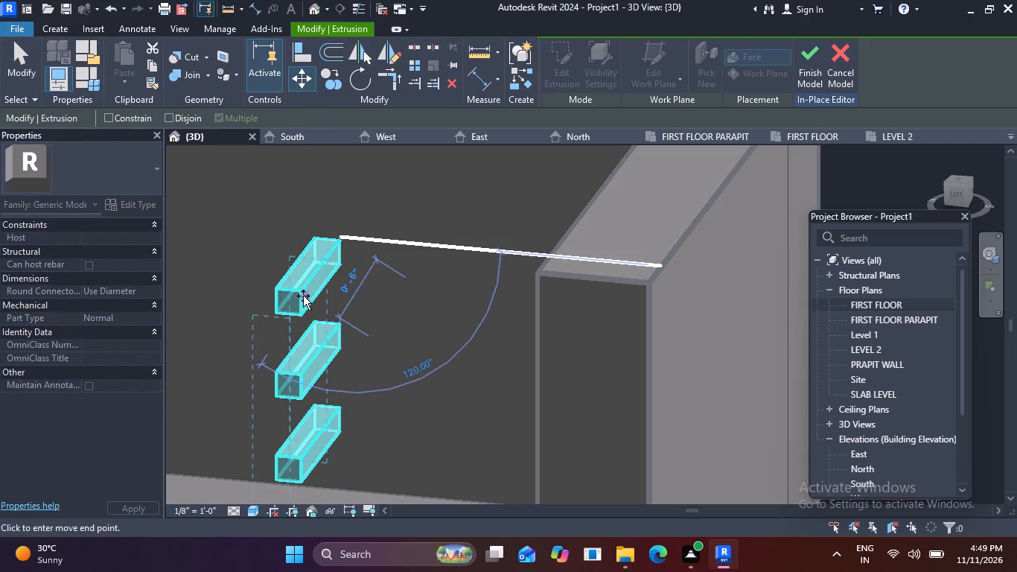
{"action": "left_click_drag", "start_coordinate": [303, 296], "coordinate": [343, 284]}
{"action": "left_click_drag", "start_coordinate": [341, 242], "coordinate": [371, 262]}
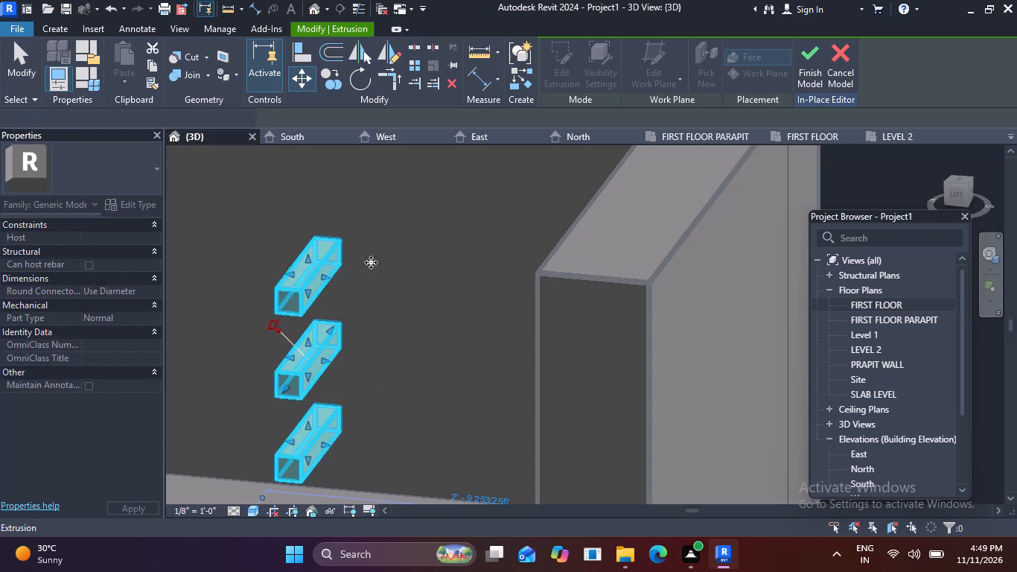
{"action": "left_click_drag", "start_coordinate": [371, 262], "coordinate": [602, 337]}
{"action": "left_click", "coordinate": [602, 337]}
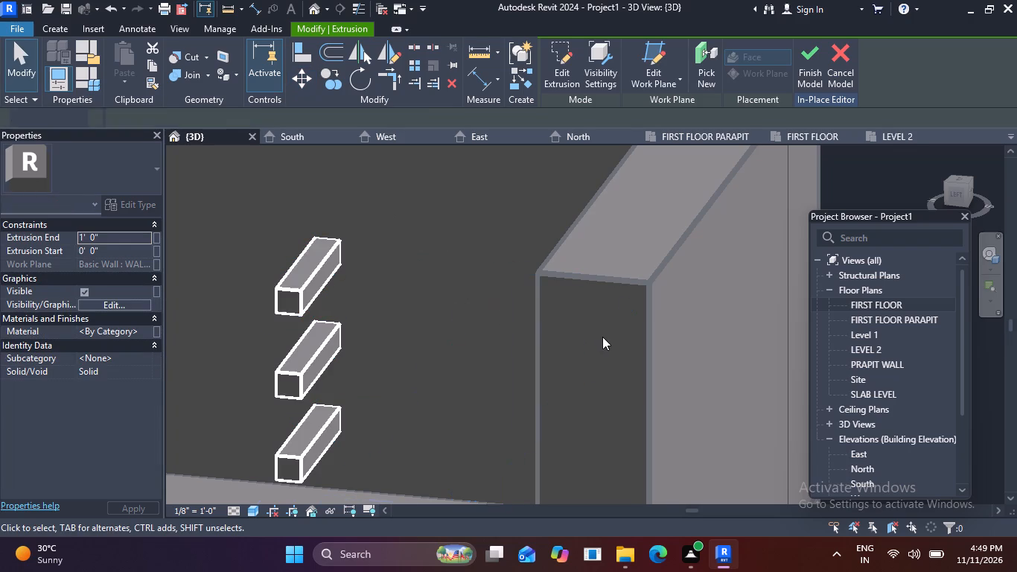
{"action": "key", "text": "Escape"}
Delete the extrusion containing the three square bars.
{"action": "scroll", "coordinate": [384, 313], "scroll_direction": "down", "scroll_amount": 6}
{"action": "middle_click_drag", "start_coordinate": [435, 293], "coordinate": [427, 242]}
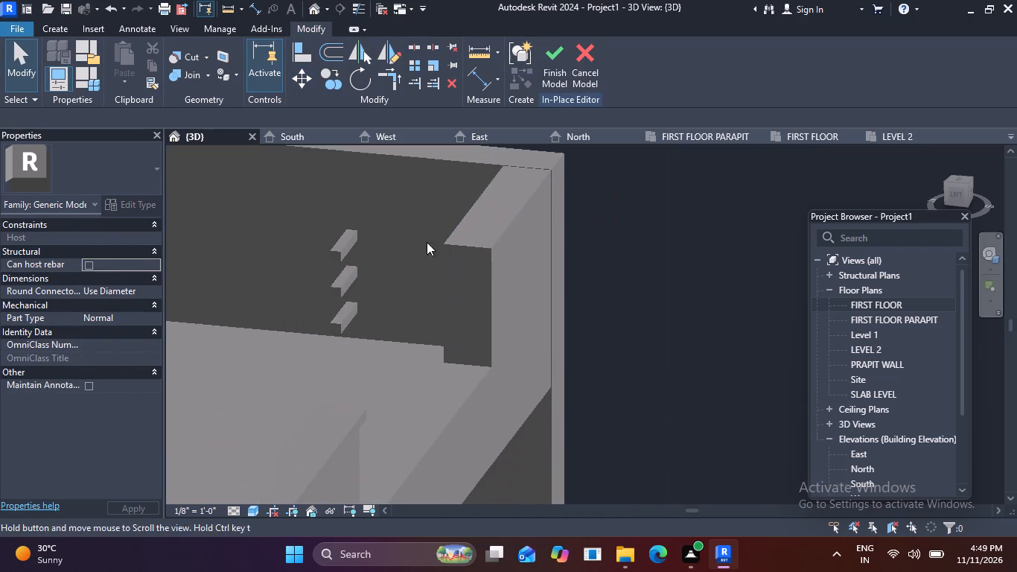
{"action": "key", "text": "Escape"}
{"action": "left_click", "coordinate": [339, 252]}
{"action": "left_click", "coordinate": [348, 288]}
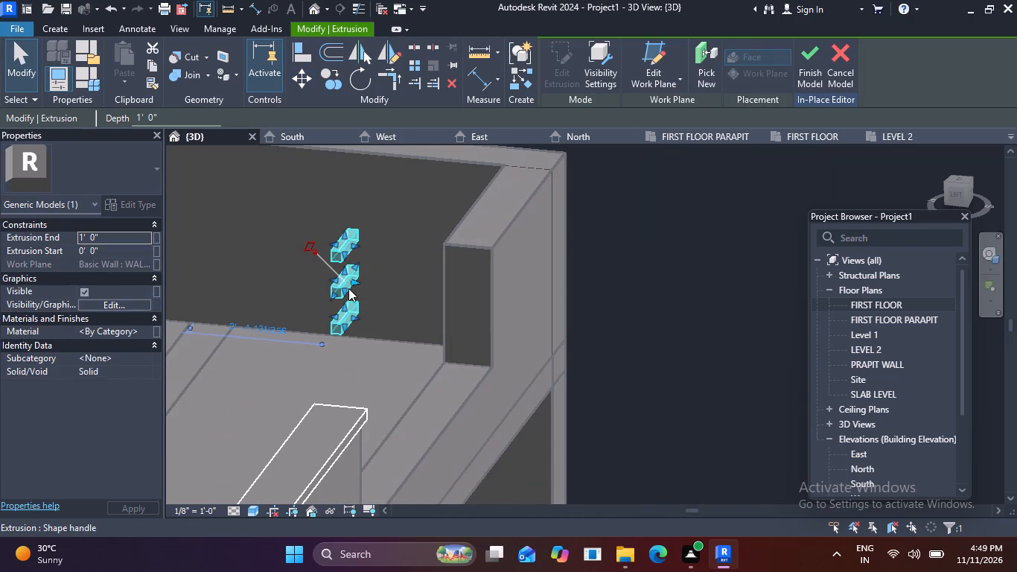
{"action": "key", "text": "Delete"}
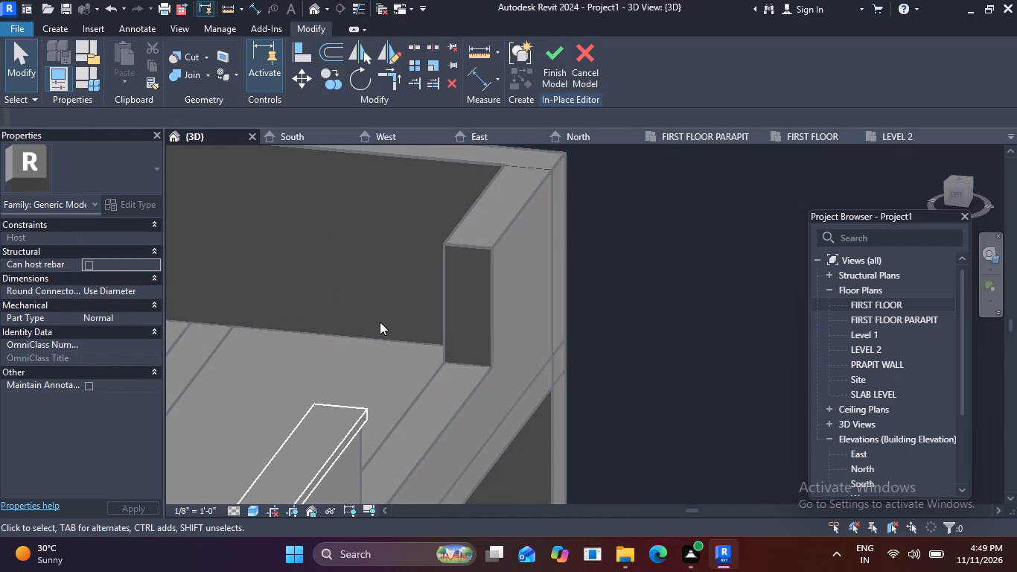
Undo the bar deletion, the three-bar extrusion and the finished void cut, back to the parapet notch's open void extrusion sketch.
{"action": "key", "text": "ctrl+z"}
{"action": "key", "text": "ctrl+z"}
{"action": "key", "text": "ctrl+z"}
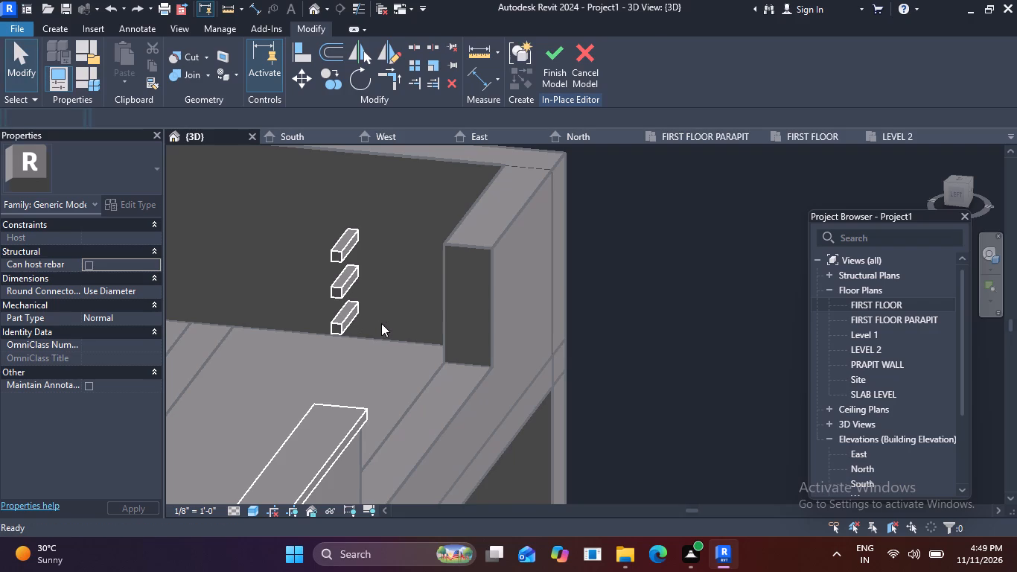
{"action": "key", "text": "ctrl+z"}
{"action": "key", "text": "ctrl+z"}
{"action": "key", "text": "ctrl+z"}
{"action": "key", "text": "ctrl+z"}
{"action": "key", "text": "ctrl+z"}
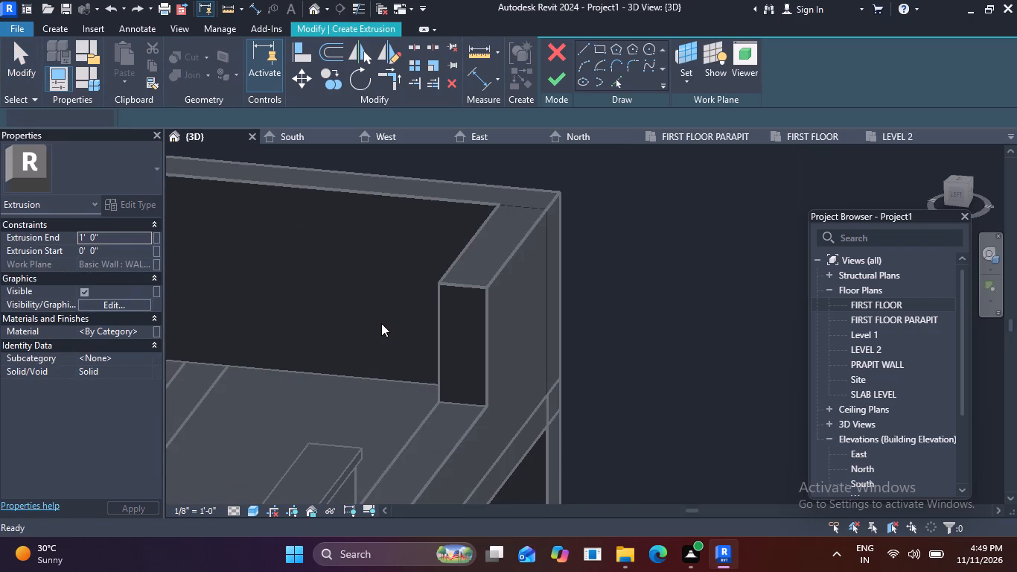
{"action": "key", "text": "ctrl+z"}
{"action": "key", "text": "ctrl+z"}
{"action": "scroll", "coordinate": [381, 323], "scroll_direction": "down", "scroll_amount": 3}
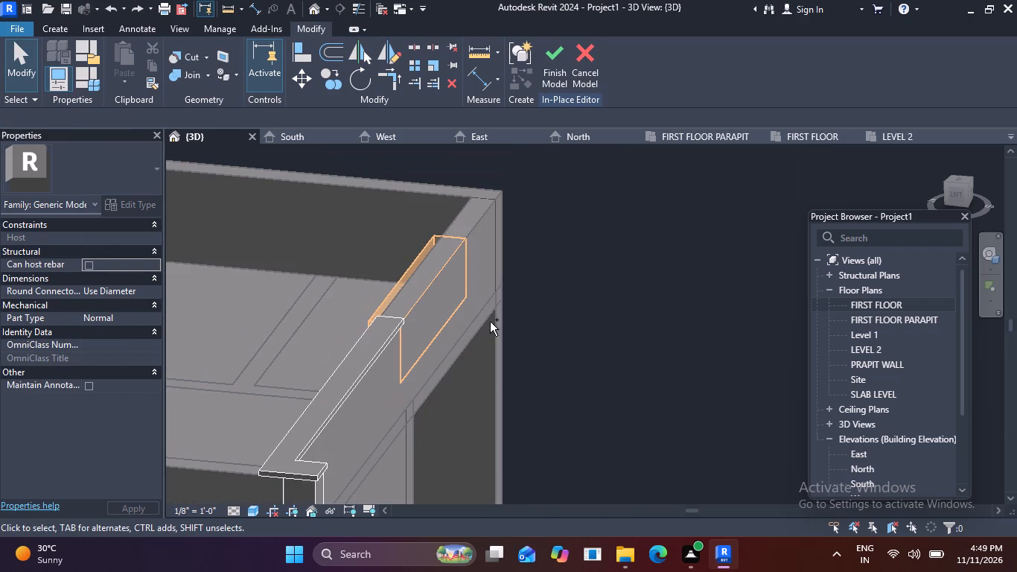
{"action": "key", "text": "ctrl+z"}
{"action": "key", "text": "ctrl+z"}
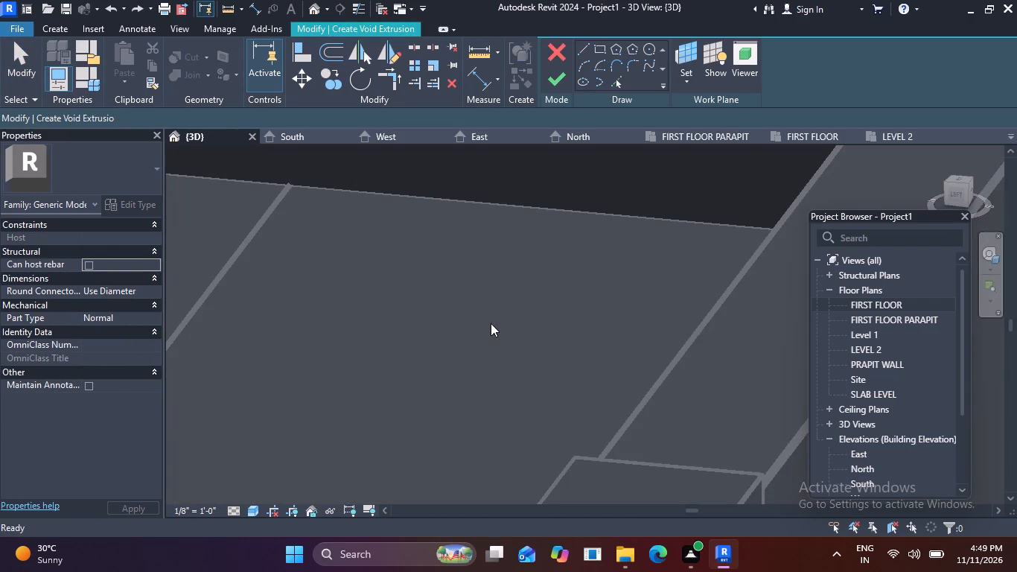
Examine the notch's void extrusion sketch on the front parapet face, including both ends of its outline.
{"action": "scroll", "coordinate": [491, 323], "scroll_direction": "down", "scroll_amount": 4}
{"action": "middle_click_drag", "start_coordinate": [558, 387], "coordinate": [506, 390]}
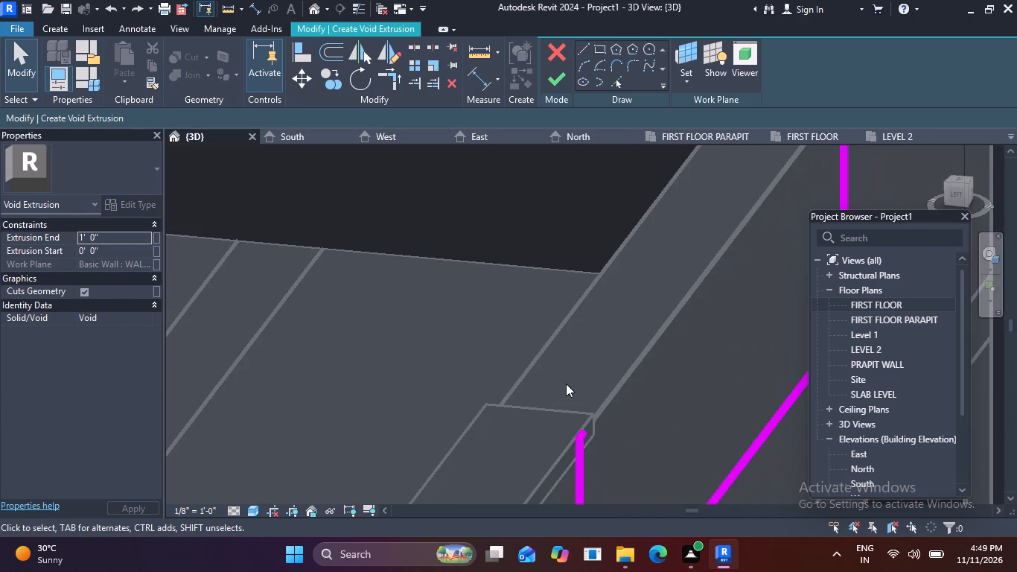
{"action": "middle_click_drag", "start_coordinate": [566, 383], "coordinate": [486, 393], "text": "shift"}
{"action": "scroll", "coordinate": [506, 280], "scroll_direction": "down", "scroll_amount": 2}
{"action": "middle_click_drag", "start_coordinate": [669, 261], "coordinate": [676, 261]}
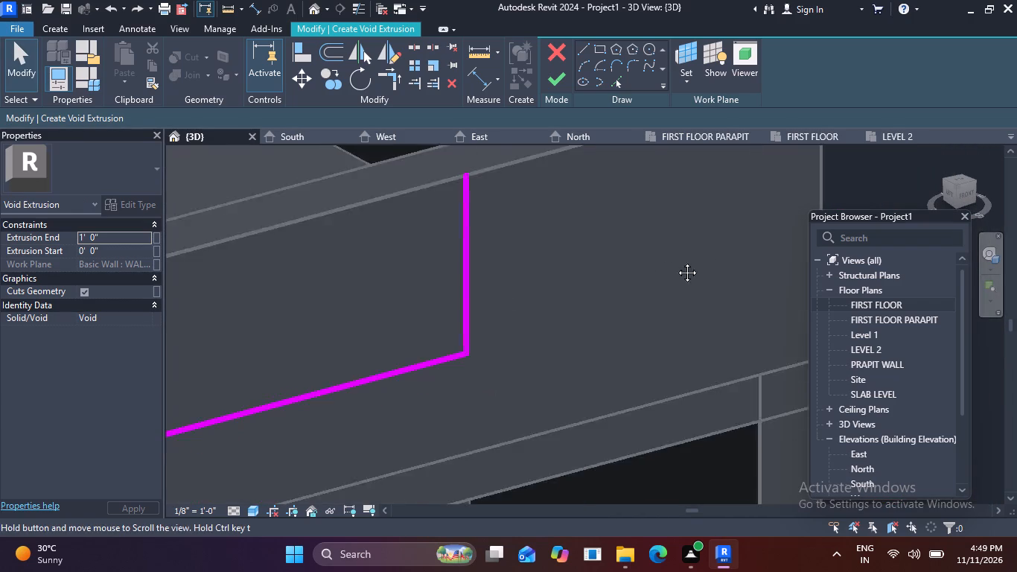
{"action": "middle_click_drag", "start_coordinate": [676, 261], "coordinate": [858, 238]}
{"action": "scroll", "coordinate": [756, 243], "scroll_direction": "down", "scroll_amount": 1}
{"action": "middle_click_drag", "start_coordinate": [756, 243], "coordinate": [806, 232]}
{"action": "middle_click_drag", "start_coordinate": [704, 185], "coordinate": [642, 203], "text": "shift"}
{"action": "middle_click_drag", "start_coordinate": [592, 147], "coordinate": [754, 238]}
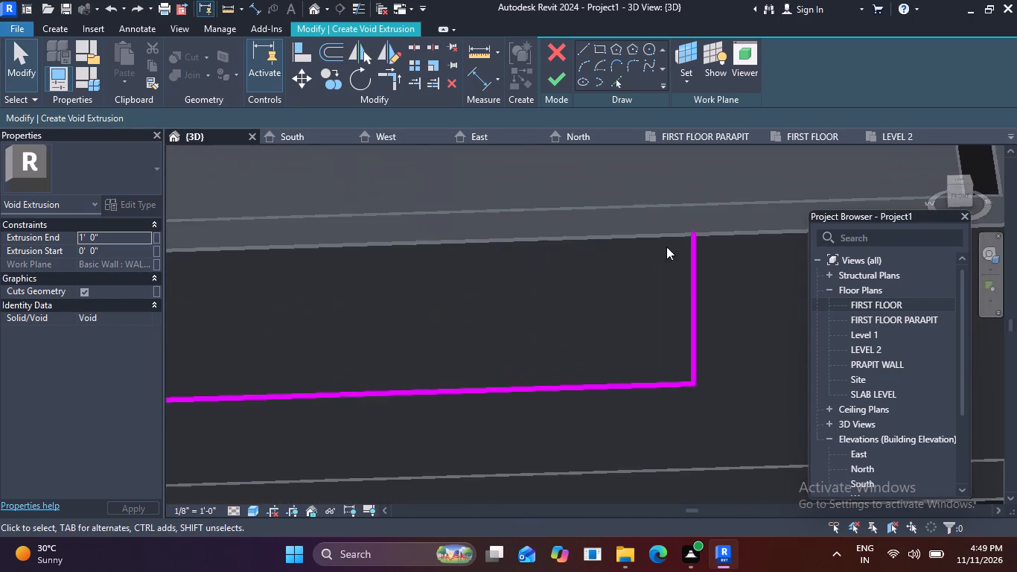
{"action": "scroll", "coordinate": [644, 244], "scroll_direction": "down", "scroll_amount": 3}
{"action": "middle_click_drag", "start_coordinate": [615, 296], "coordinate": [657, 286]}
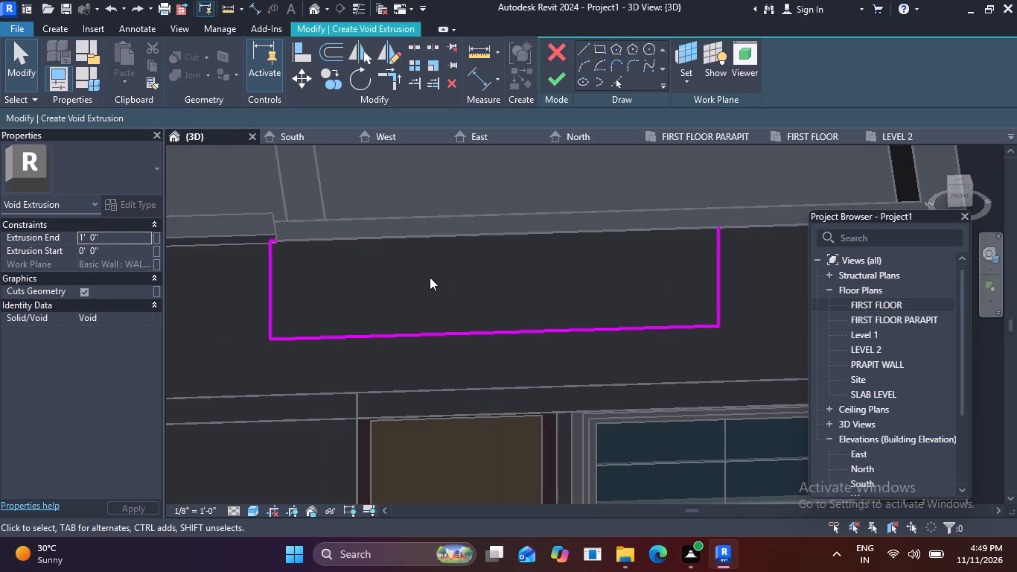
{"action": "scroll", "coordinate": [288, 248], "scroll_direction": "up", "scroll_amount": 3}
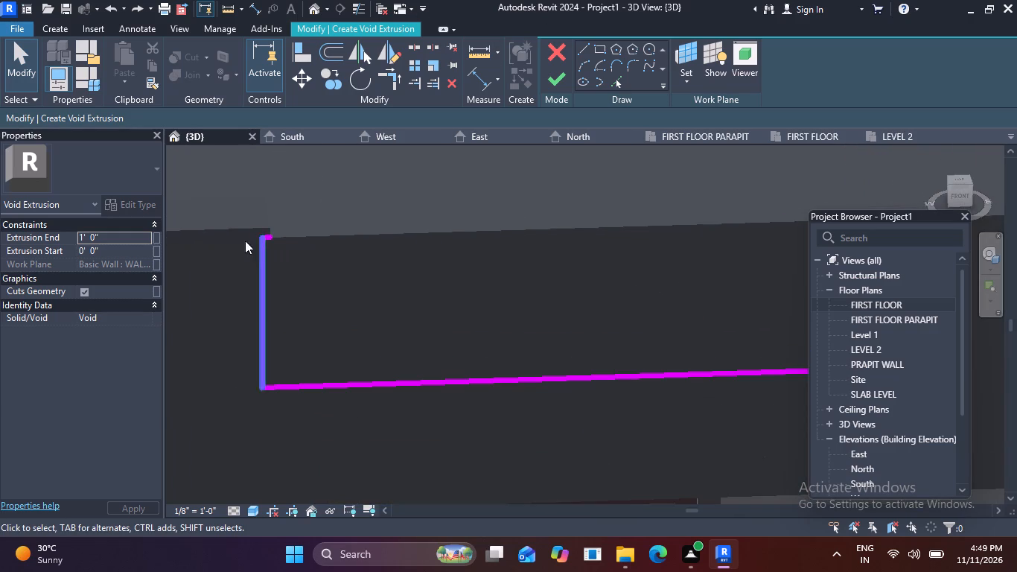
{"action": "scroll", "coordinate": [424, 232], "scroll_direction": "down", "scroll_amount": 3}
{"action": "middle_click_drag", "start_coordinate": [458, 270], "coordinate": [360, 293]}
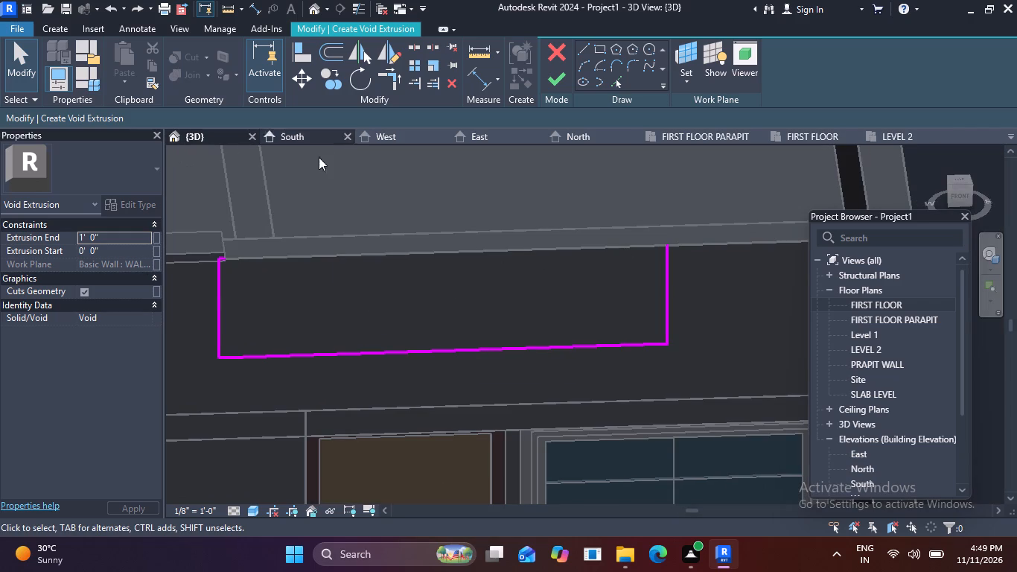
{"action": "scroll", "coordinate": [446, 311], "scroll_direction": "up", "scroll_amount": 3}
{"action": "middle_click_drag", "start_coordinate": [488, 310], "coordinate": [605, 317]}
{"action": "scroll", "coordinate": [599, 317], "scroll_direction": "down", "scroll_amount": 2}
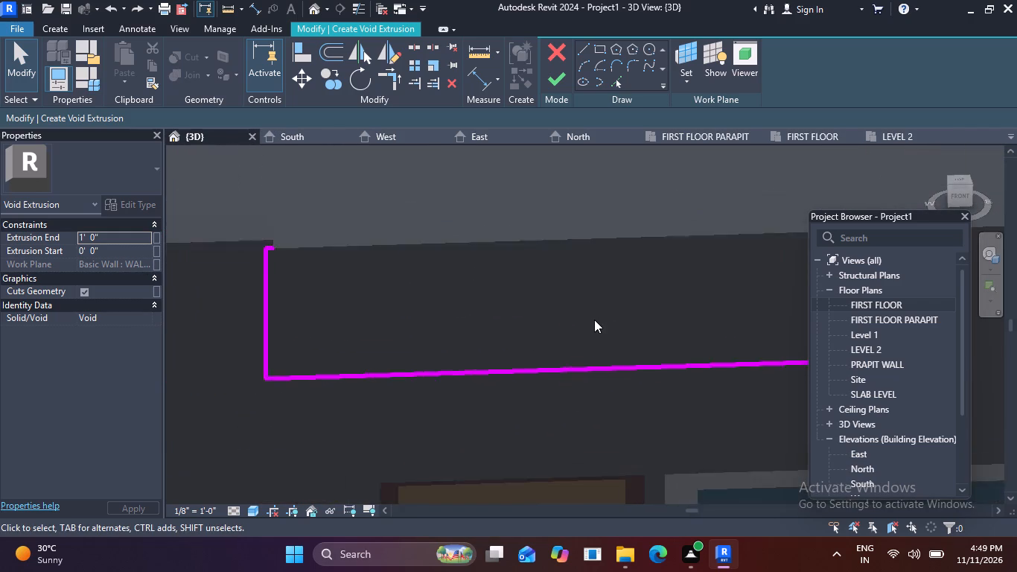
{"action": "middle_click_drag", "start_coordinate": [583, 324], "coordinate": [482, 352]}
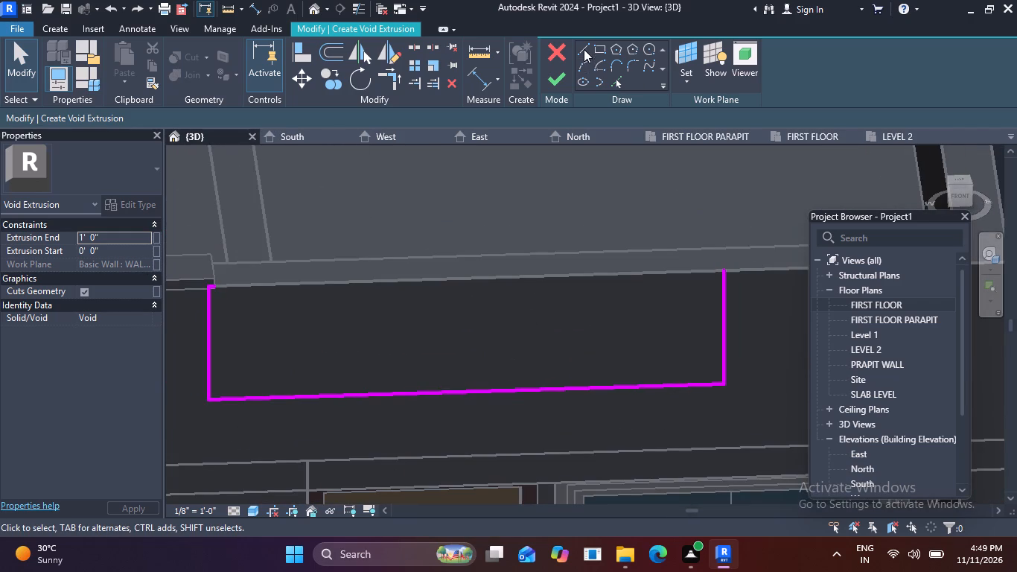
Draw a horizontal line about 7' 10" long across the notch's void sketch between its two side lines, slightly below the parapet top.
{"action": "left_click", "coordinate": [584, 49]}
{"action": "scroll", "coordinate": [215, 317], "scroll_direction": "up", "scroll_amount": 4}
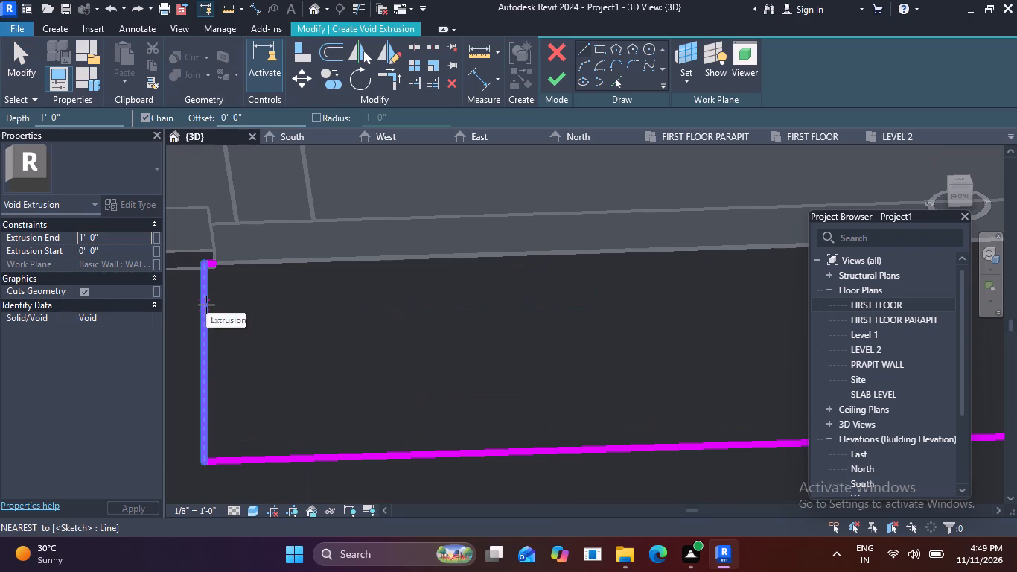
{"action": "left_click", "coordinate": [206, 305]}
{"action": "middle_click_drag", "start_coordinate": [583, 294], "coordinate": [467, 309]}
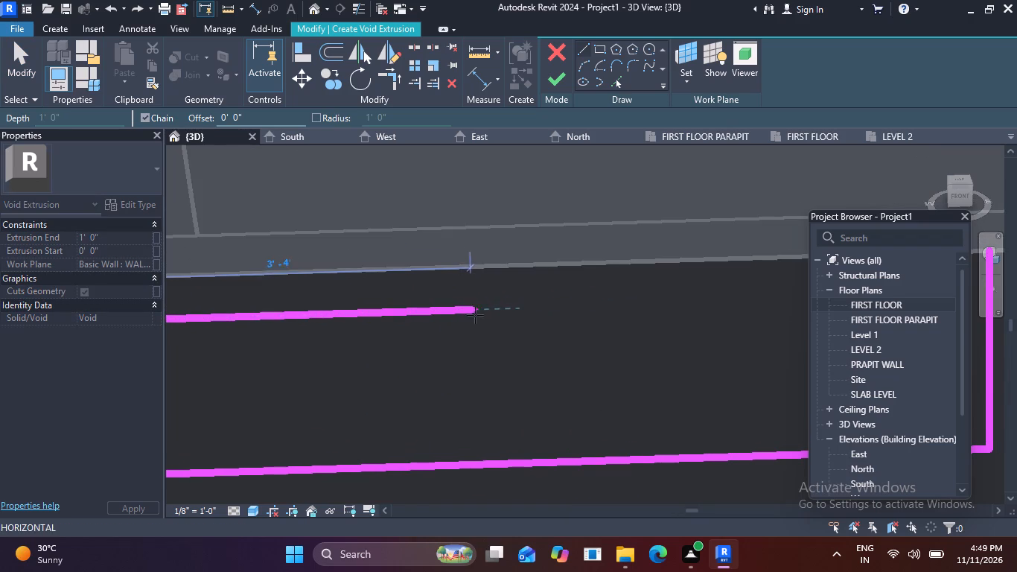
{"action": "middle_click_drag", "start_coordinate": [633, 295], "coordinate": [363, 319]}
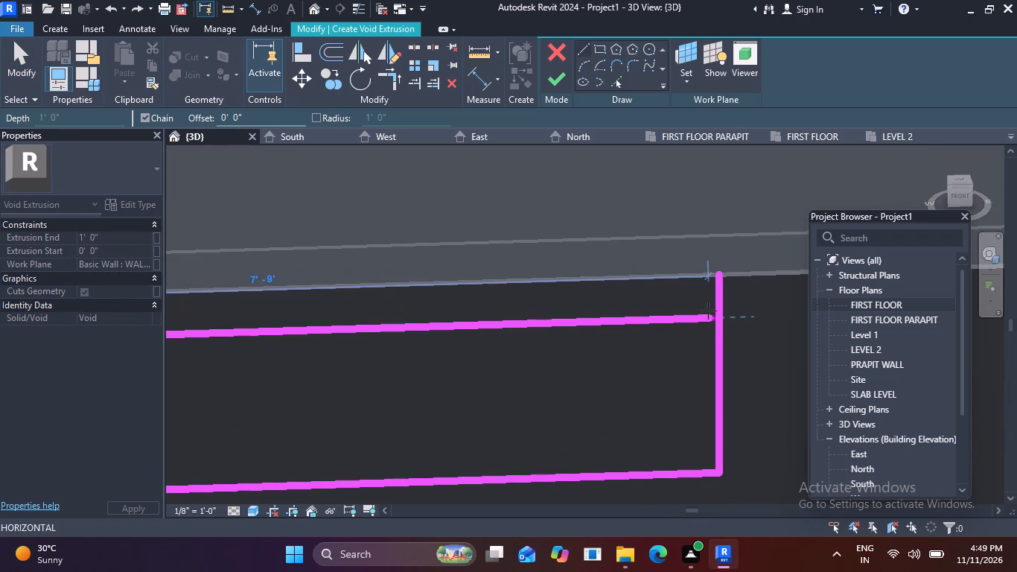
{"action": "left_click", "coordinate": [719, 317]}
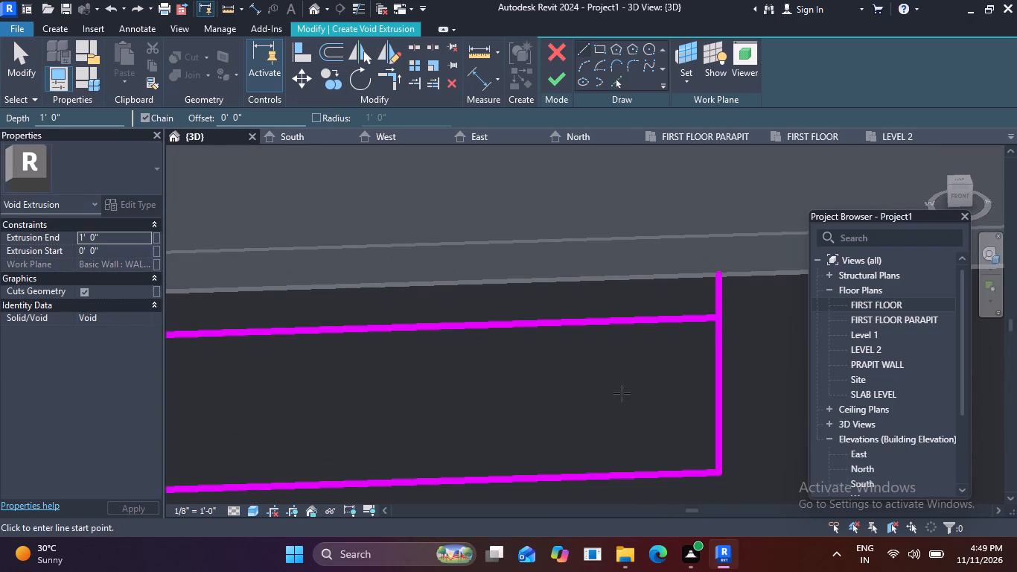
Draw a second horizontal line about 7' 10" long between the notch's side lines, just below and parallel to the first.
{"action": "scroll", "coordinate": [720, 334], "scroll_direction": "up", "scroll_amount": 4}
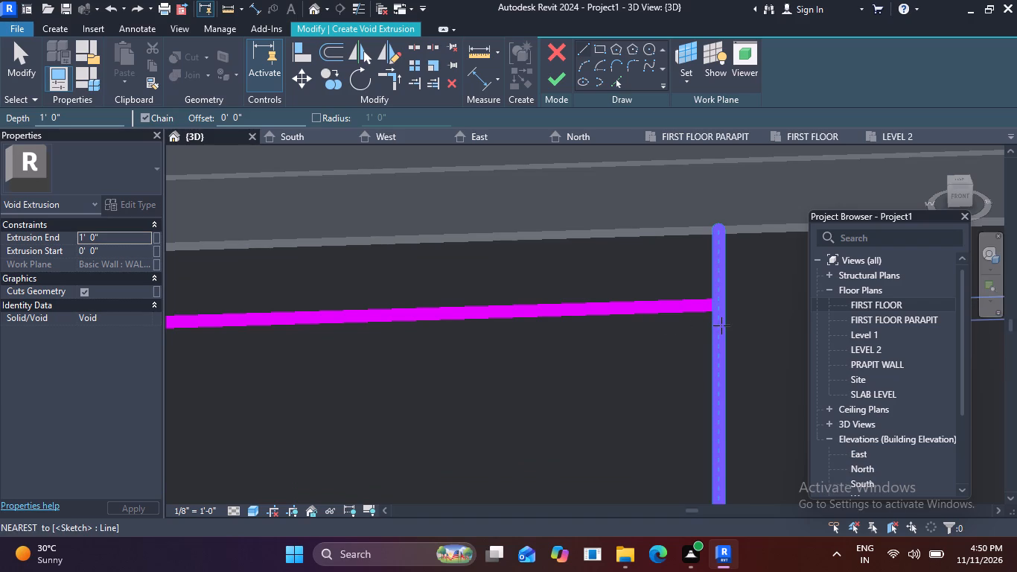
{"action": "left_click", "coordinate": [720, 325]}
{"action": "scroll", "coordinate": [416, 342], "scroll_direction": "down", "scroll_amount": 2}
{"action": "middle_click_drag", "start_coordinate": [415, 343], "coordinate": [747, 336]}
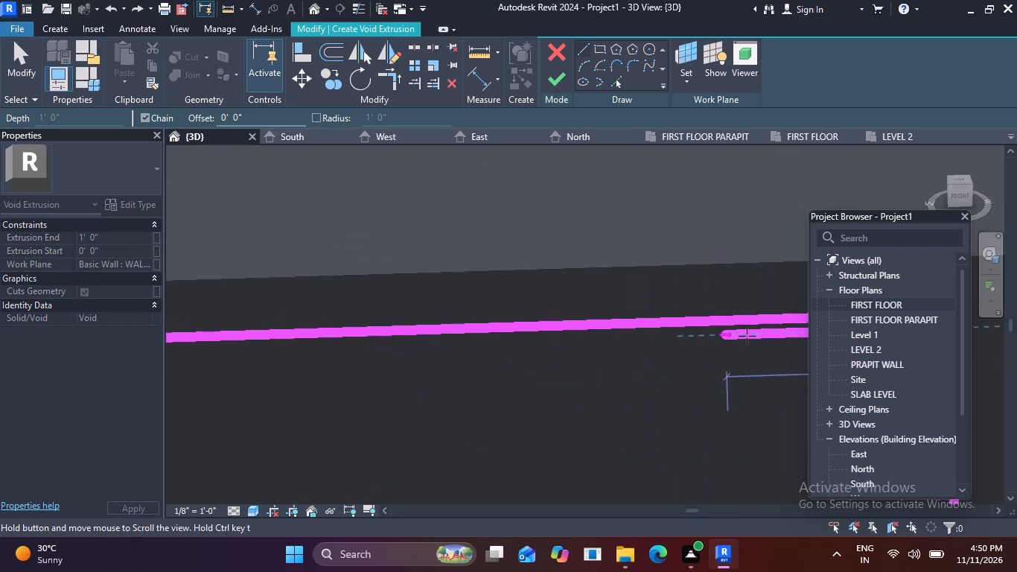
{"action": "middle_click_drag", "start_coordinate": [747, 336], "coordinate": [733, 340]}
{"action": "middle_click_drag", "start_coordinate": [404, 380], "coordinate": [817, 358]}
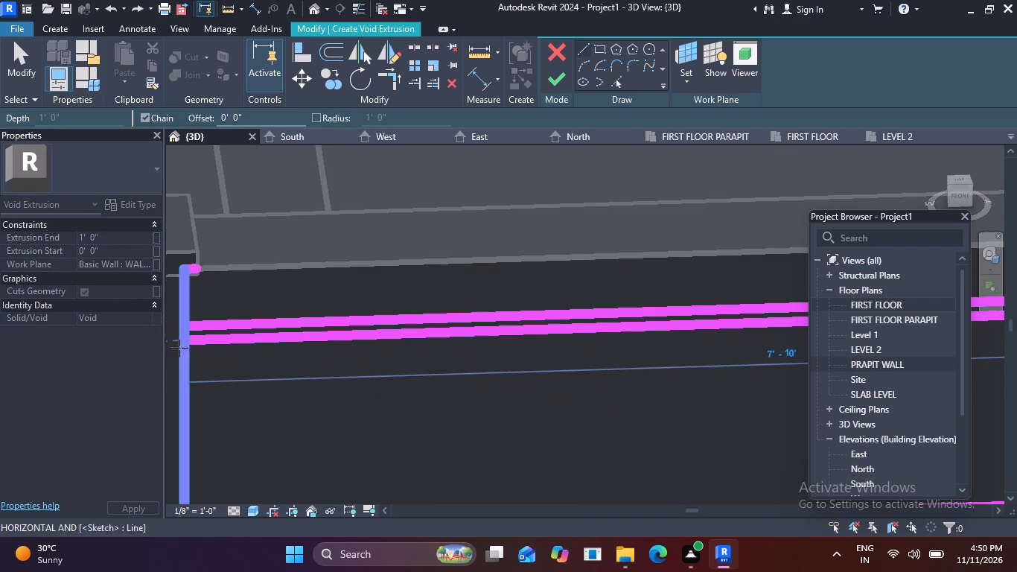
{"action": "left_click", "coordinate": [185, 344]}
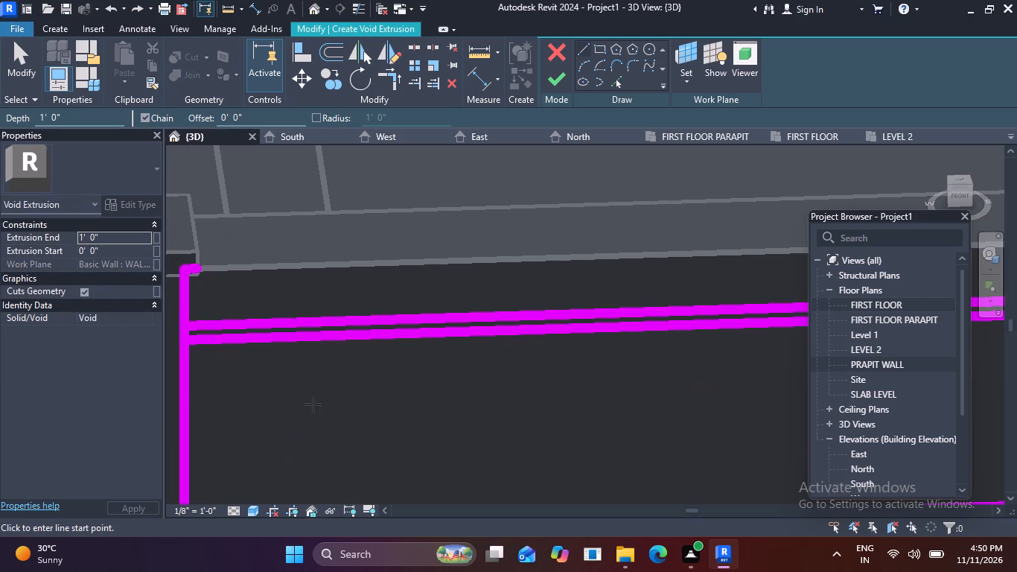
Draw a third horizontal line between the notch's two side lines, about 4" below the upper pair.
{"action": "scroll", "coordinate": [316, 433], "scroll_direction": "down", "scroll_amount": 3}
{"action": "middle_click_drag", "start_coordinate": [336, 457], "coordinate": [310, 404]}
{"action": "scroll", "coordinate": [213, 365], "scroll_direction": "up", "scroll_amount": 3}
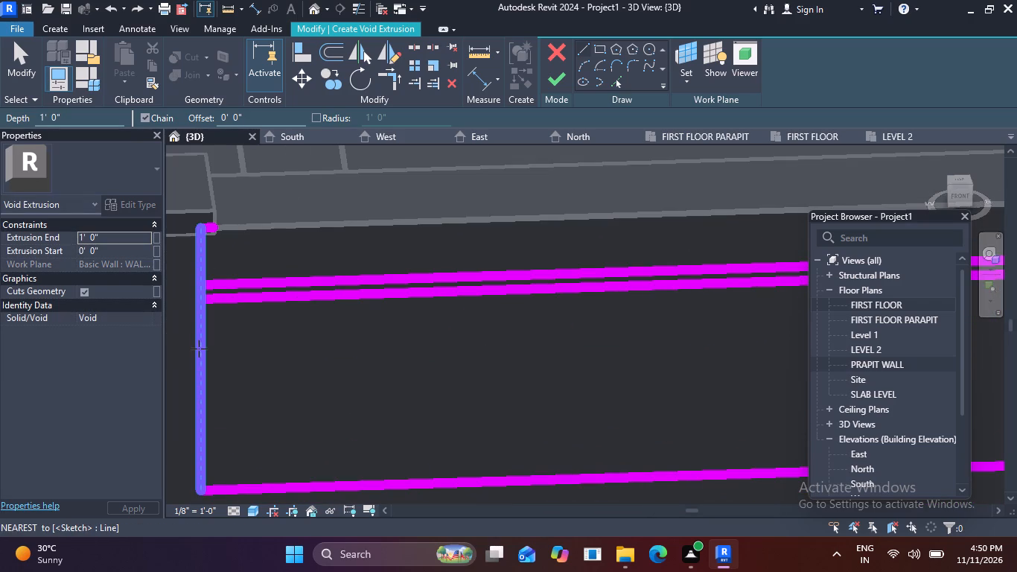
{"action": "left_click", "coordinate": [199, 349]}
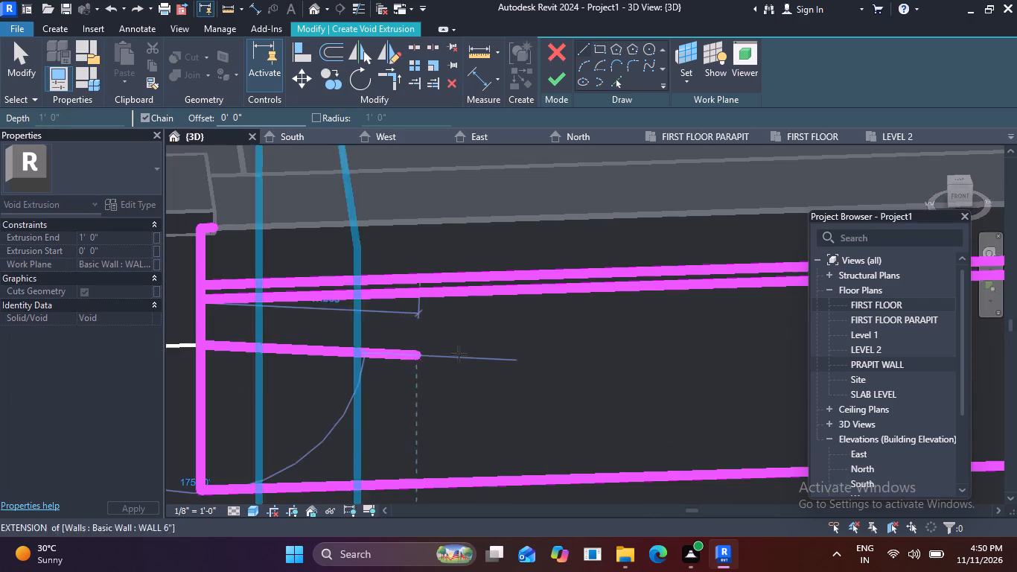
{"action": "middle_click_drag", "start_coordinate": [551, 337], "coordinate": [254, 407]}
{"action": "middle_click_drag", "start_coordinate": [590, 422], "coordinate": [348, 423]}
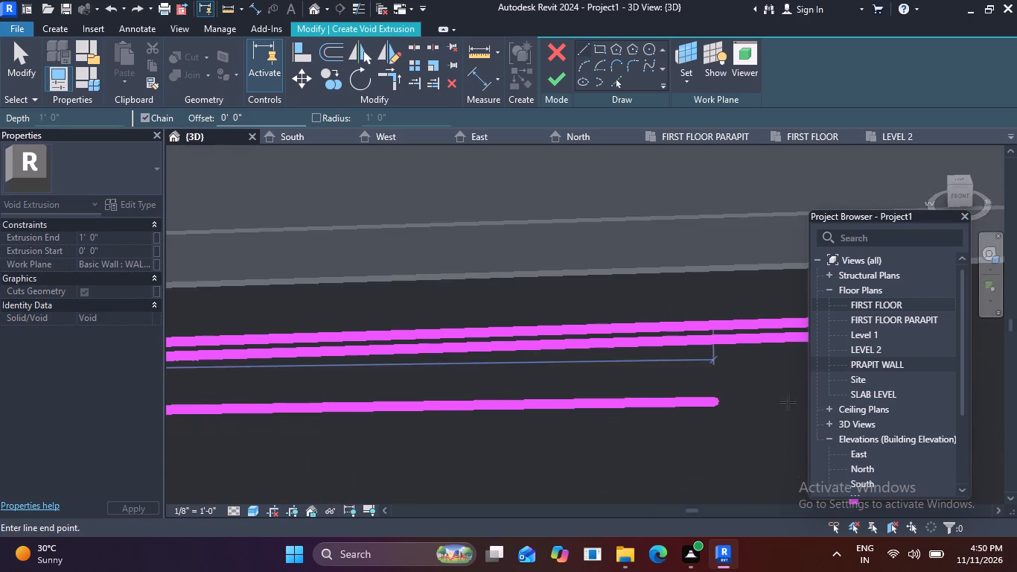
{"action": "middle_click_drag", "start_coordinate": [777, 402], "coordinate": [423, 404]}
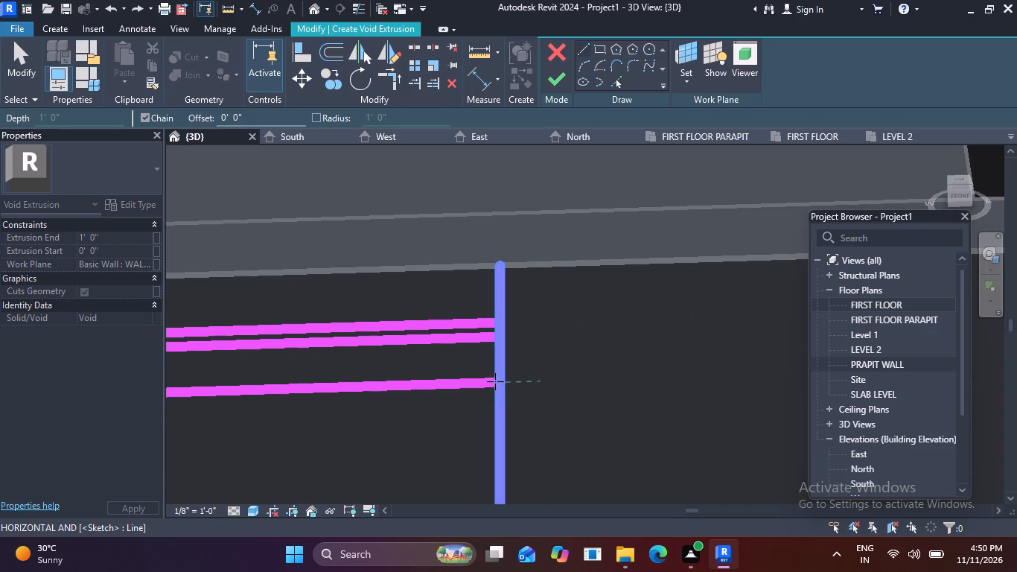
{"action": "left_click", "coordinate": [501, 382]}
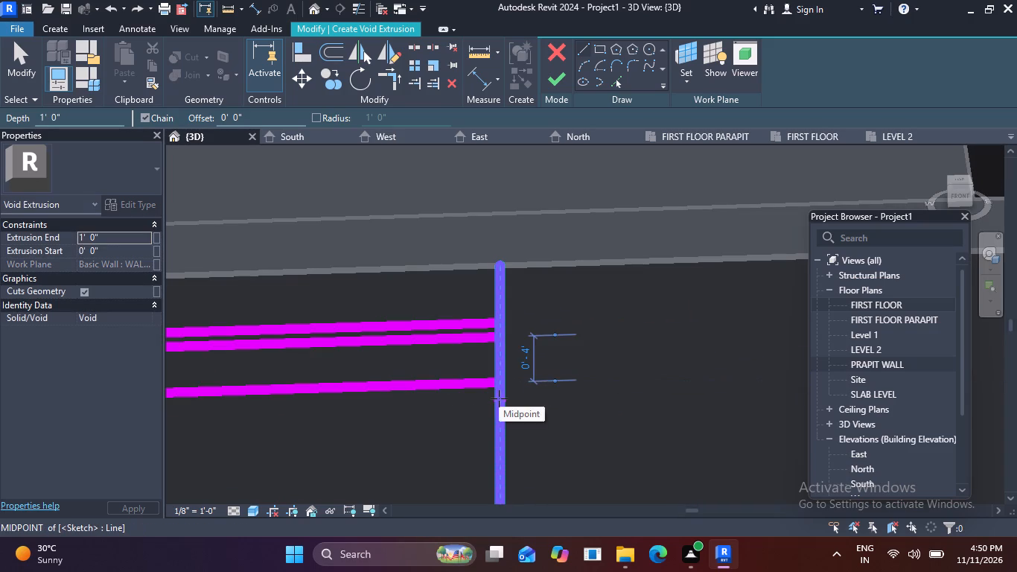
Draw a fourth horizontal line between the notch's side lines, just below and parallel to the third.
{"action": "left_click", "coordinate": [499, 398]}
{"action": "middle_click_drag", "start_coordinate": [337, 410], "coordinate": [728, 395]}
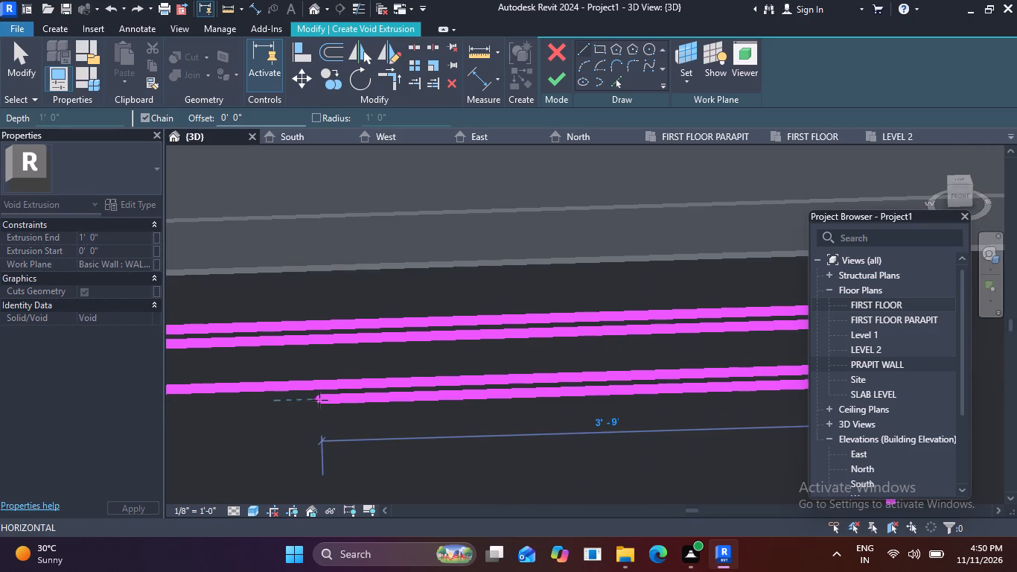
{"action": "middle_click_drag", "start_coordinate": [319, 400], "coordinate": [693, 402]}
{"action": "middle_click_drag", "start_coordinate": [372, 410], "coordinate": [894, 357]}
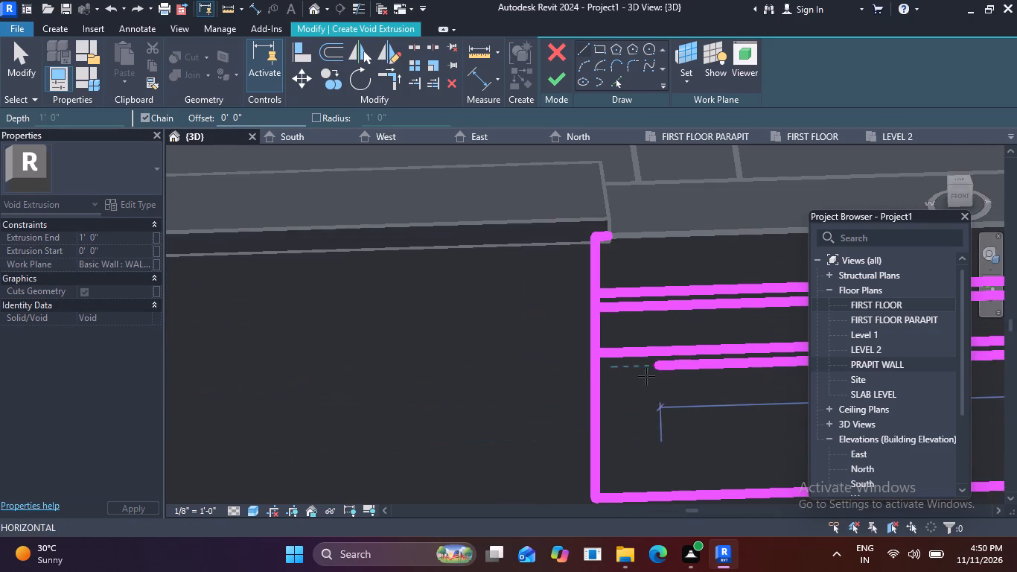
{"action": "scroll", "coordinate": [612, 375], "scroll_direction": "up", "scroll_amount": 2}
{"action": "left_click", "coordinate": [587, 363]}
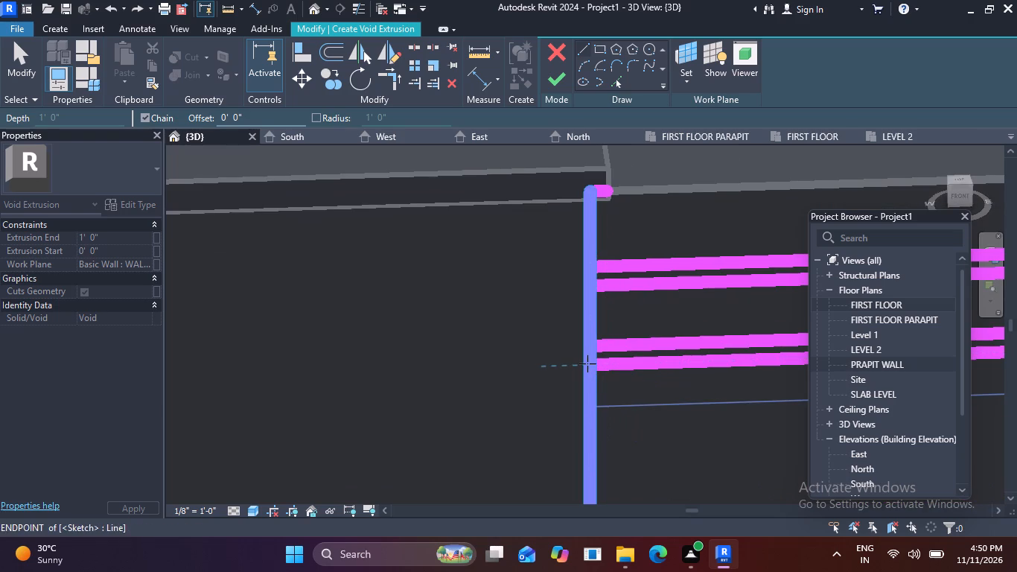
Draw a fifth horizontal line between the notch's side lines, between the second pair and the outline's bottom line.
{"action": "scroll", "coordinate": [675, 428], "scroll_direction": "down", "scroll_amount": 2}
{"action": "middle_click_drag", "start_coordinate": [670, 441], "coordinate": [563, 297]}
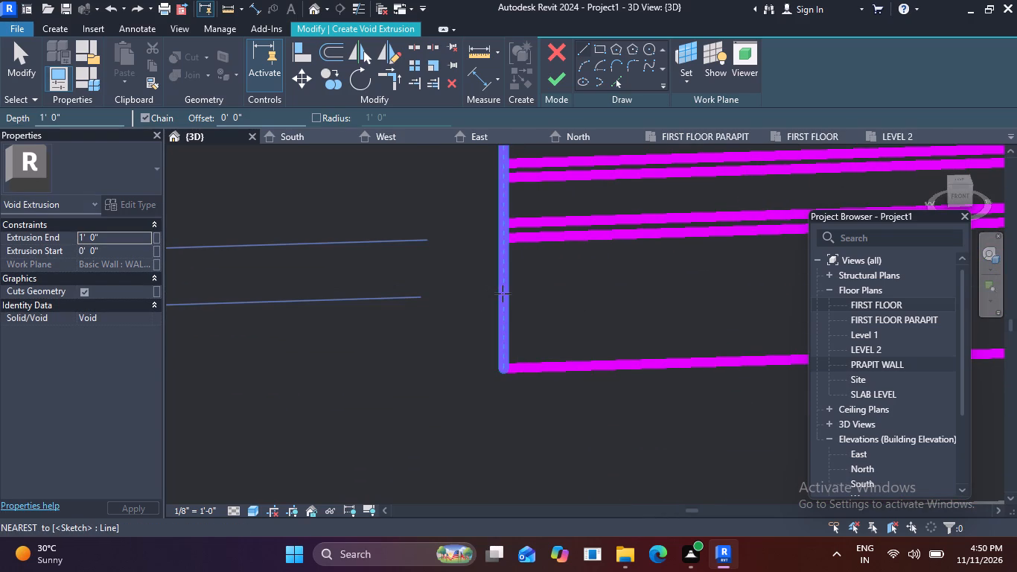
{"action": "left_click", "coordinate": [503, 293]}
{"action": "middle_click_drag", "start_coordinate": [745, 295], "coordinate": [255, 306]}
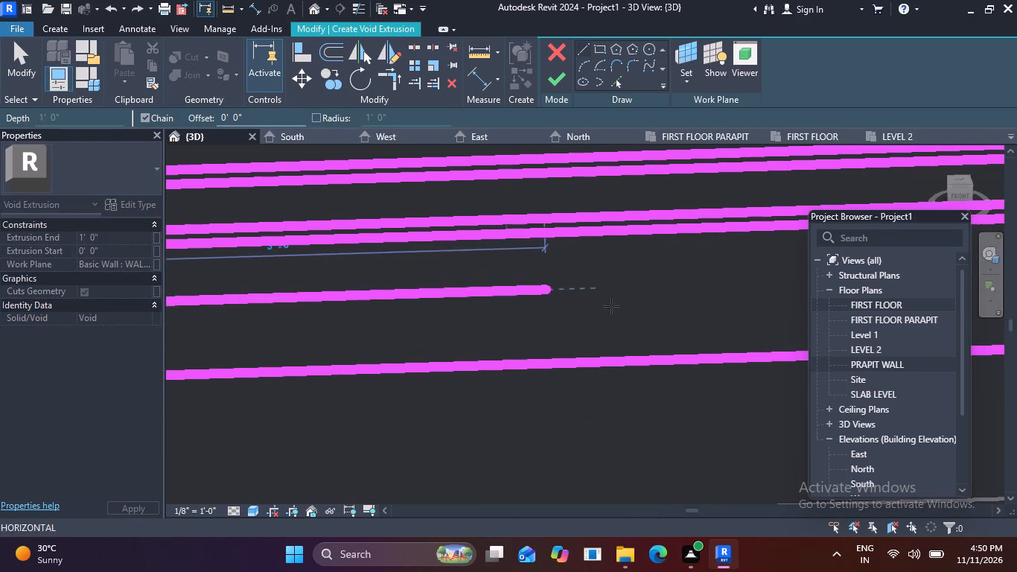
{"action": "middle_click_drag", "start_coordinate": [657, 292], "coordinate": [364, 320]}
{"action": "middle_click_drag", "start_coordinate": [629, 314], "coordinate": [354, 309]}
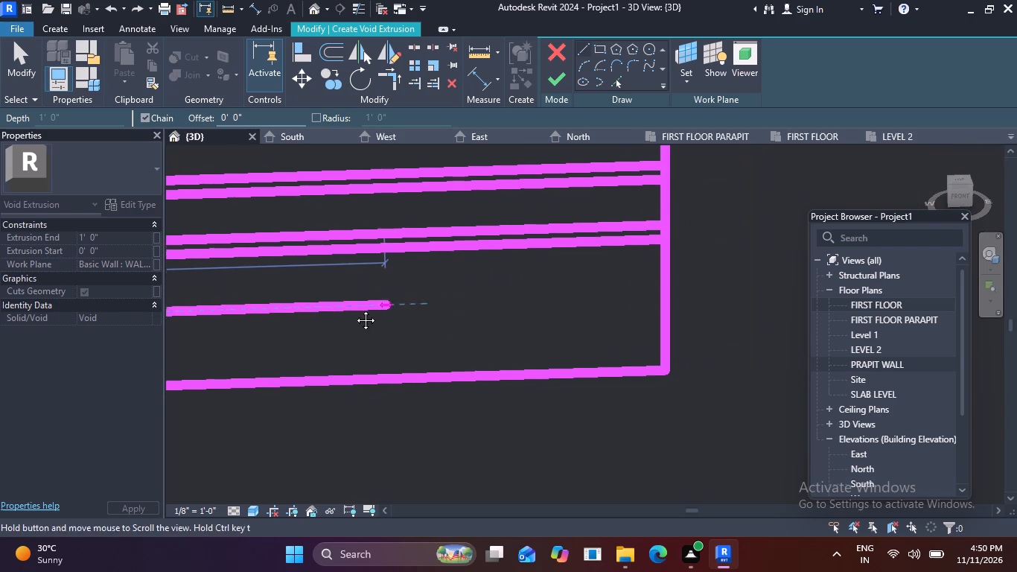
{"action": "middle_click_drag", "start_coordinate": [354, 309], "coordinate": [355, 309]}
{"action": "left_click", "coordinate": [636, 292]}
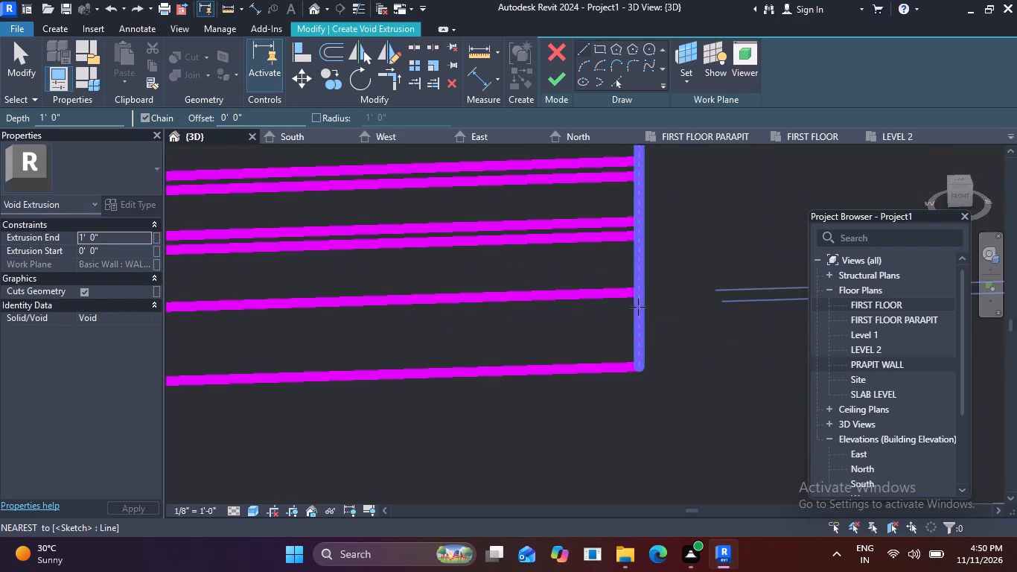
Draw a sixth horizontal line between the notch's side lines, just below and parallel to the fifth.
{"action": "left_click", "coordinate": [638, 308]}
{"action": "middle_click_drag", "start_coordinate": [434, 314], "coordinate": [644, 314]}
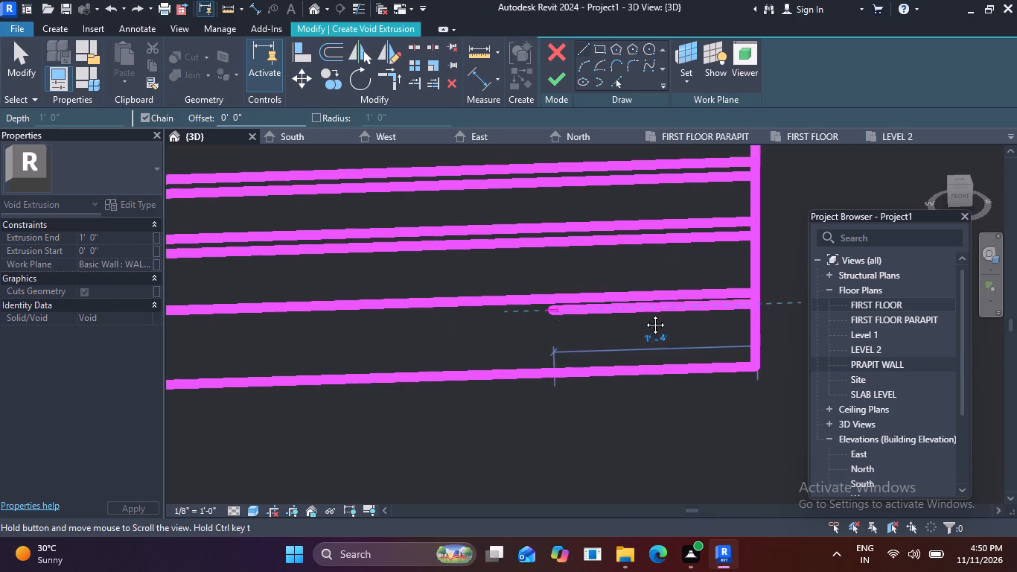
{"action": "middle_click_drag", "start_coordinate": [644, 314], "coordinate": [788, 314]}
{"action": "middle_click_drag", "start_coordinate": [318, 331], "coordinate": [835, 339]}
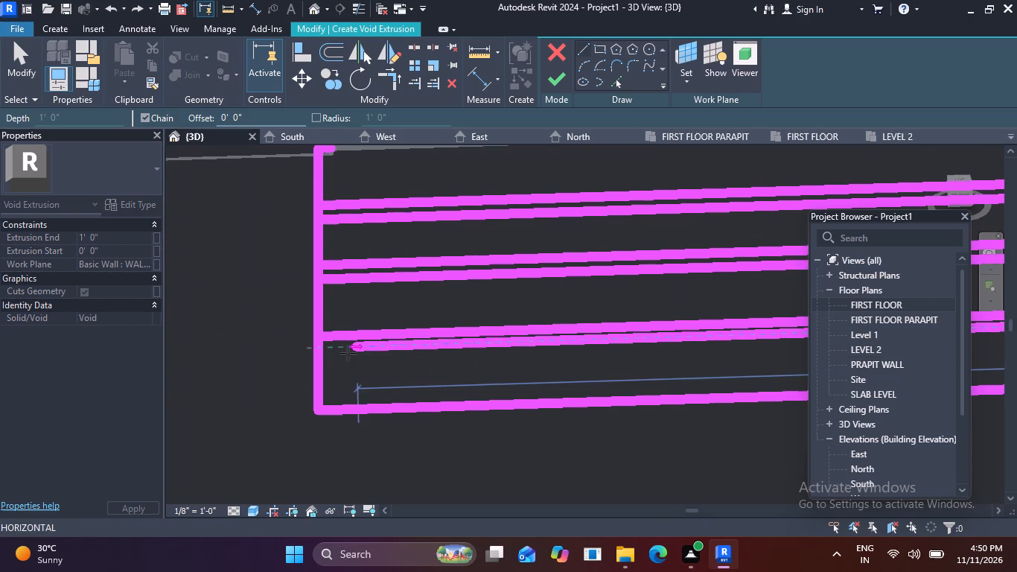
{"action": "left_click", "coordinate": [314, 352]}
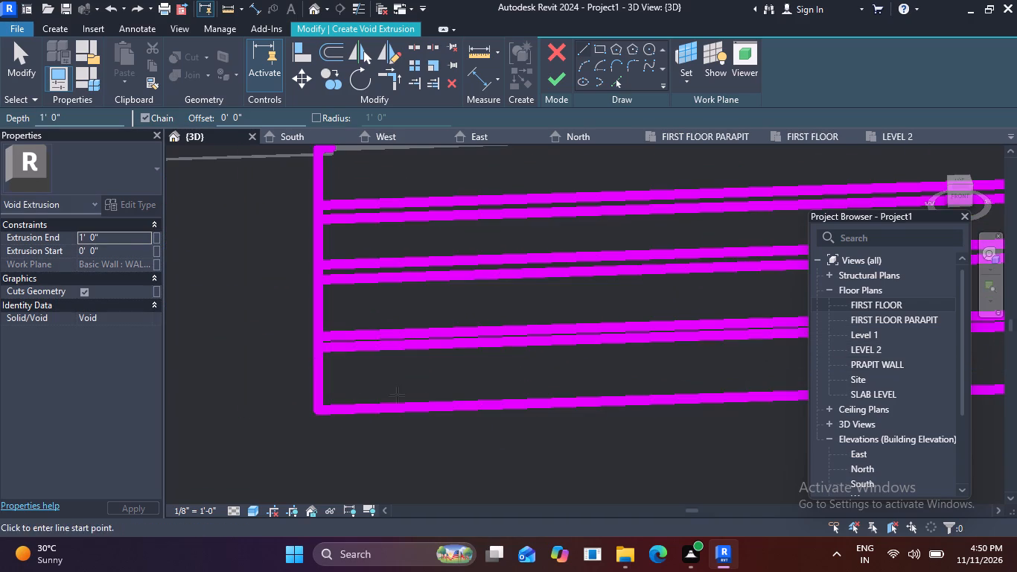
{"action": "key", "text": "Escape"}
Undo all the horizontal lines, the notch outline and the void extrusion sketch, back to the in-place model with an uncut front parapet.
{"action": "scroll", "coordinate": [464, 301], "scroll_direction": "down", "scroll_amount": 3}
{"action": "middle_click_drag", "start_coordinate": [465, 301], "coordinate": [409, 378]}
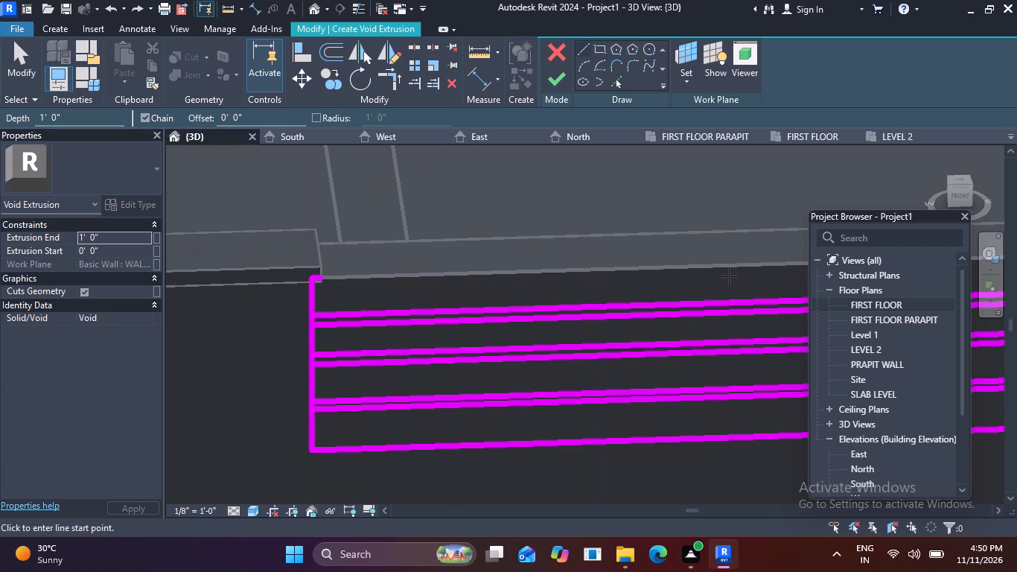
{"action": "middle_click_drag", "start_coordinate": [531, 293], "coordinate": [291, 310]}
{"action": "scroll", "coordinate": [363, 290], "scroll_direction": "down", "scroll_amount": 4}
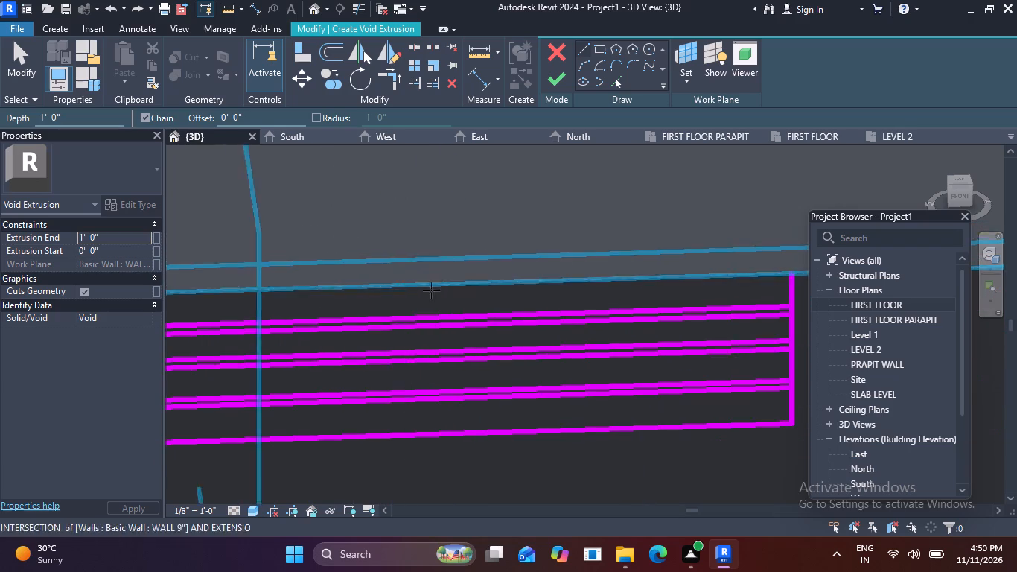
{"action": "middle_click_drag", "start_coordinate": [622, 310], "coordinate": [662, 314]}
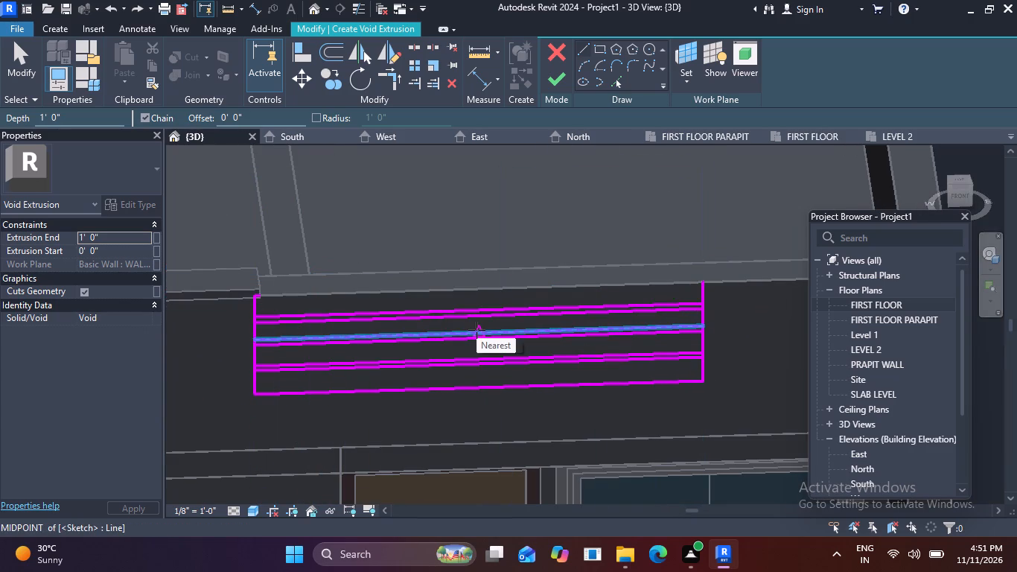
{"action": "scroll", "coordinate": [381, 324], "scroll_direction": "up", "scroll_amount": 1}
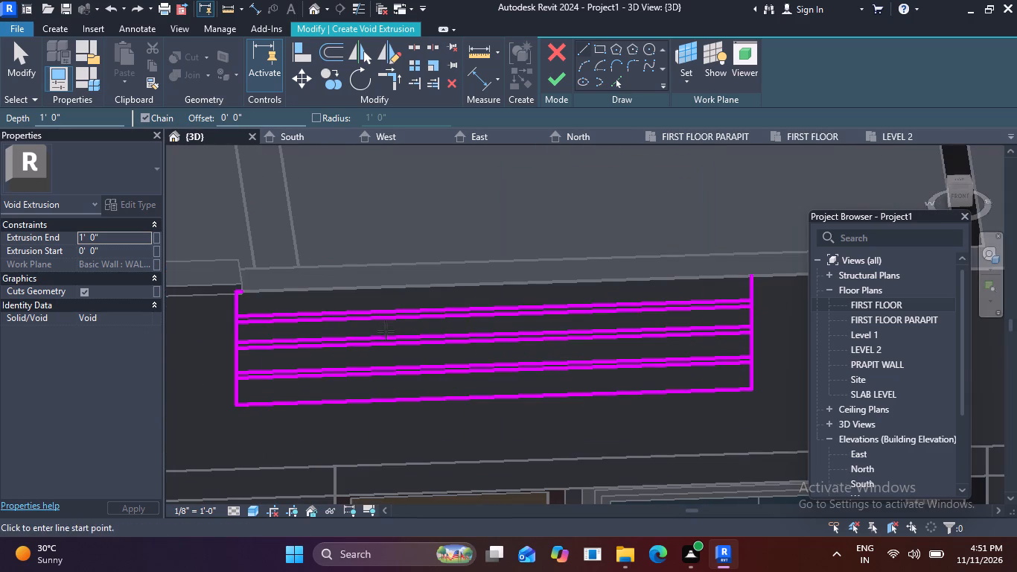
{"action": "key", "text": "ctrl+z"}
{"action": "key", "text": "ctrl+z"}
{"action": "key", "text": "ctrl+z"}
{"action": "key", "text": "ctrl+z"}
{"action": "key", "text": "ctrl+z"}
{"action": "key", "text": "ctrl+z"}
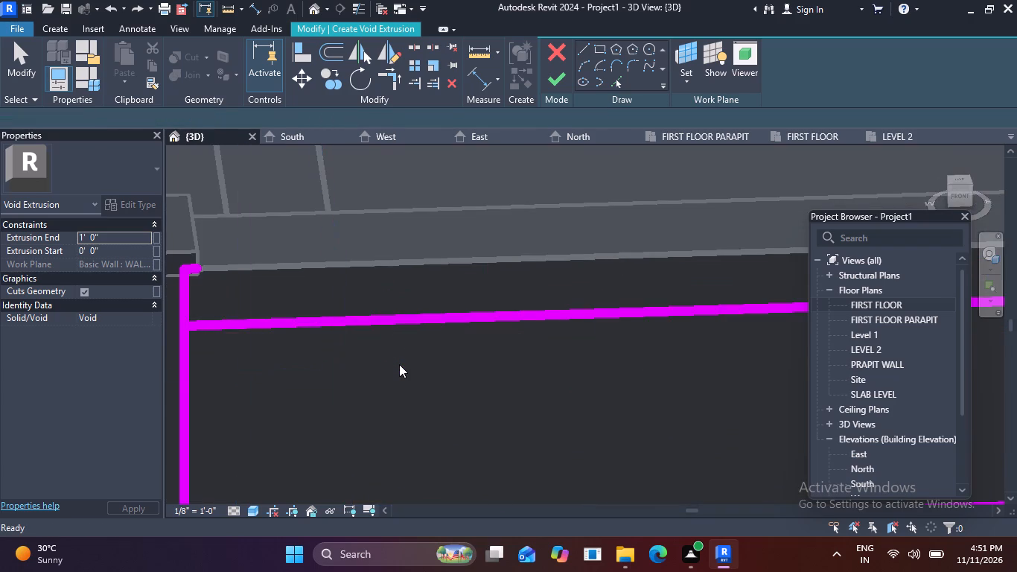
{"action": "key", "text": "ctrl+z"}
{"action": "key", "text": "ctrl+z"}
{"action": "key", "text": "ctrl+z"}
{"action": "key", "text": "ctrl+z"}
{"action": "scroll", "coordinate": [401, 354], "scroll_direction": "down", "scroll_amount": 12}
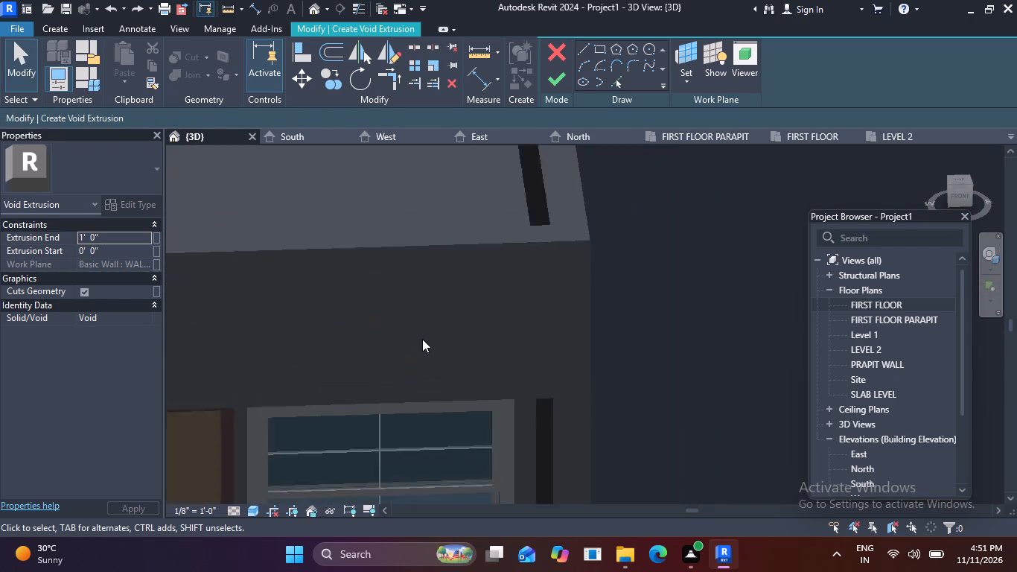
{"action": "scroll", "coordinate": [422, 338], "scroll_direction": "down", "scroll_amount": 4}
{"action": "middle_click_drag", "start_coordinate": [407, 315], "coordinate": [538, 340]}
{"action": "key", "text": "ctrl+z"}
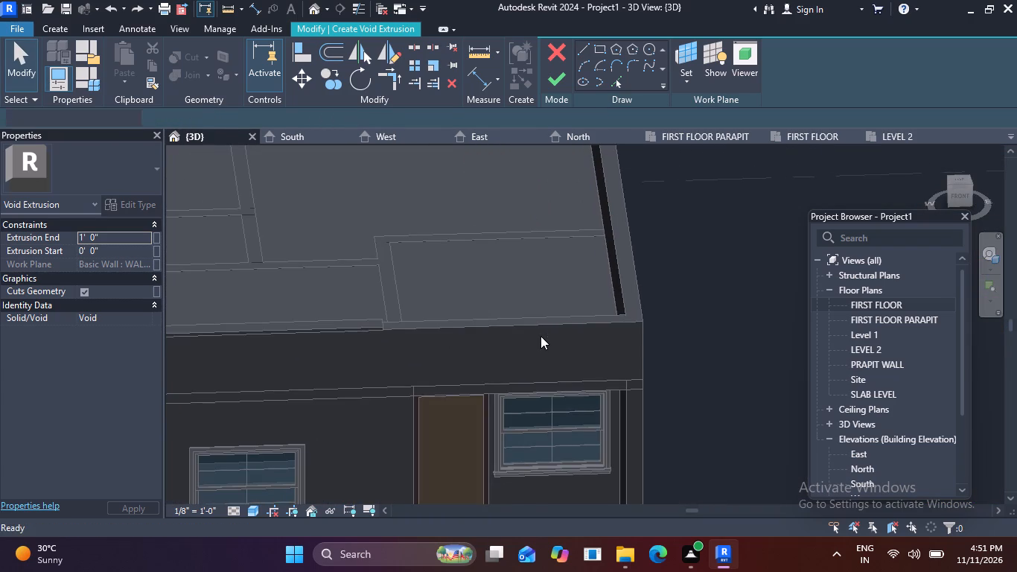
{"action": "key", "text": "ctrl+z"}
{"action": "middle_click_drag", "start_coordinate": [447, 274], "coordinate": [856, 335]}
{"action": "scroll", "coordinate": [527, 255], "scroll_direction": "down", "scroll_amount": 3}
{"action": "middle_click_drag", "start_coordinate": [517, 285], "coordinate": [451, 298]}
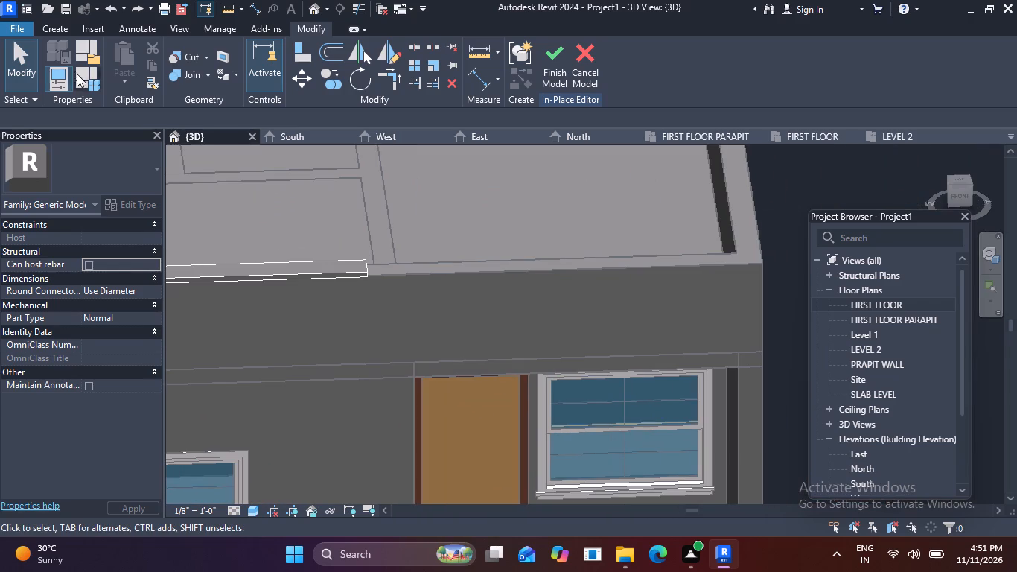
Start a new void extrusion in the in-place model and pick the front parapet wall's face as its work plane.
{"action": "left_click", "coordinate": [53, 24]}
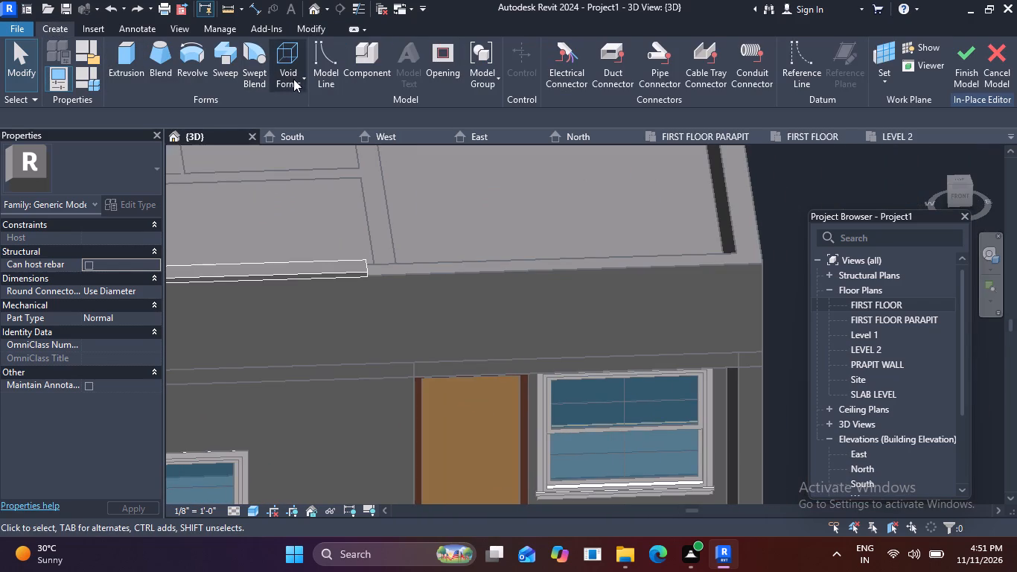
{"action": "left_click", "coordinate": [297, 84]}
{"action": "left_click", "coordinate": [325, 110]}
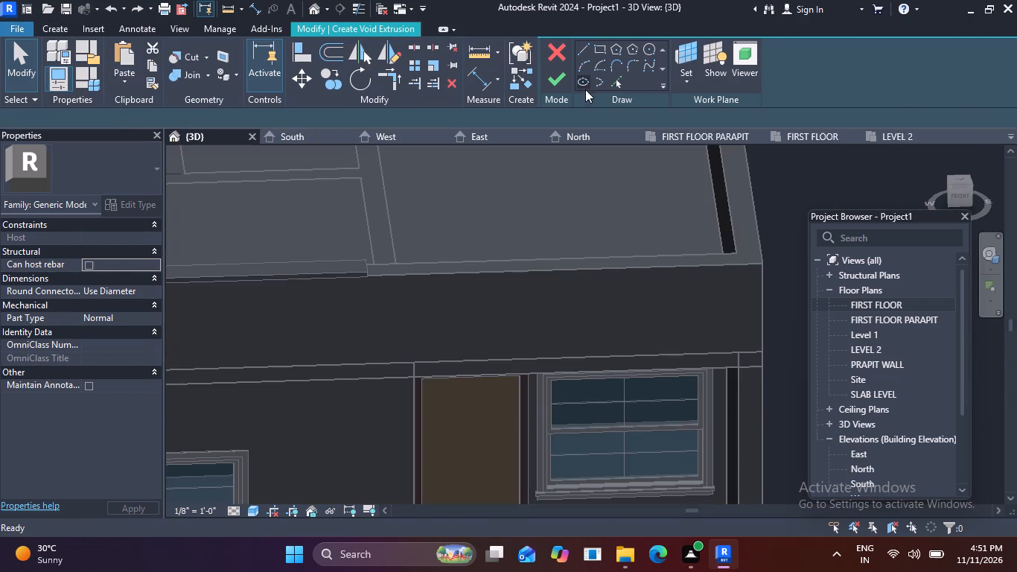
{"action": "left_click", "coordinate": [690, 73]}
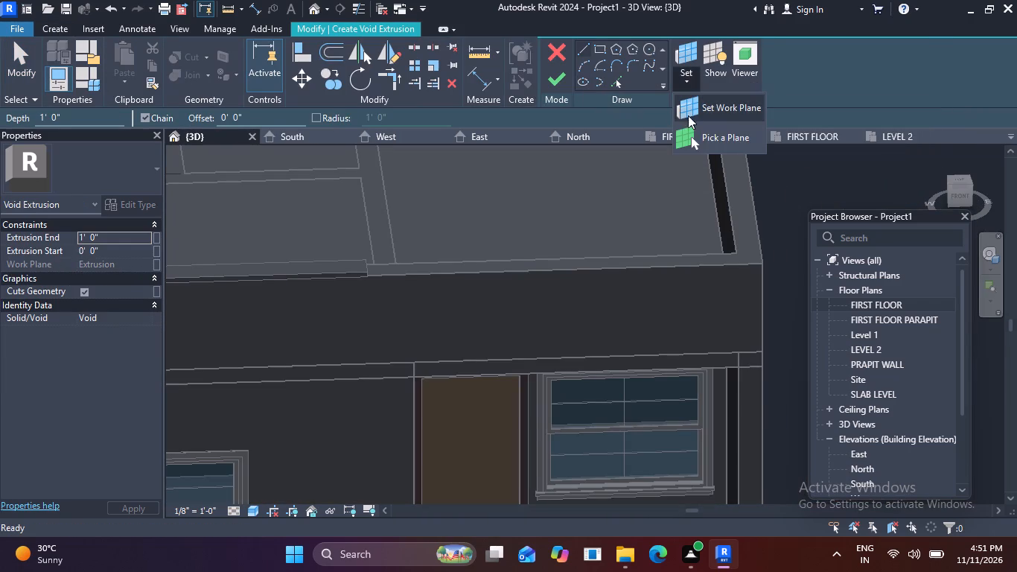
{"action": "left_click_drag", "start_coordinate": [695, 127], "coordinate": [697, 134]}
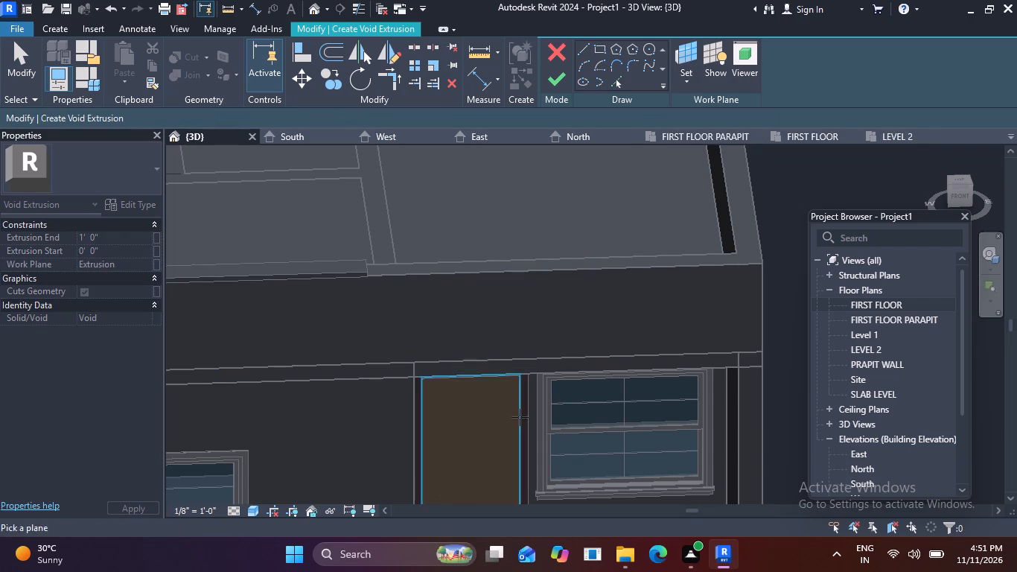
{"action": "middle_click_drag", "start_coordinate": [529, 283], "coordinate": [656, 285]}
{"action": "scroll", "coordinate": [656, 285], "scroll_direction": "up", "scroll_amount": 1}
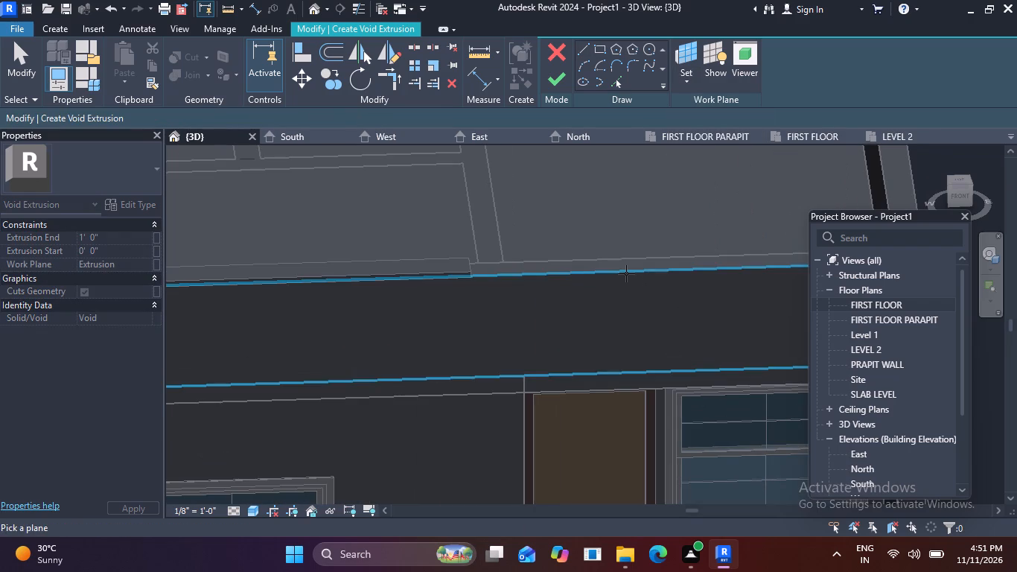
{"action": "left_click", "coordinate": [626, 273]}
Sketch the notch outline's first lines from the adjoining coping's end: 1" along the parapet's top edge, then about 6" down.
{"action": "scroll", "coordinate": [468, 294], "scroll_direction": "up", "scroll_amount": 4}
{"action": "middle_click_drag", "start_coordinate": [508, 293], "coordinate": [393, 297]}
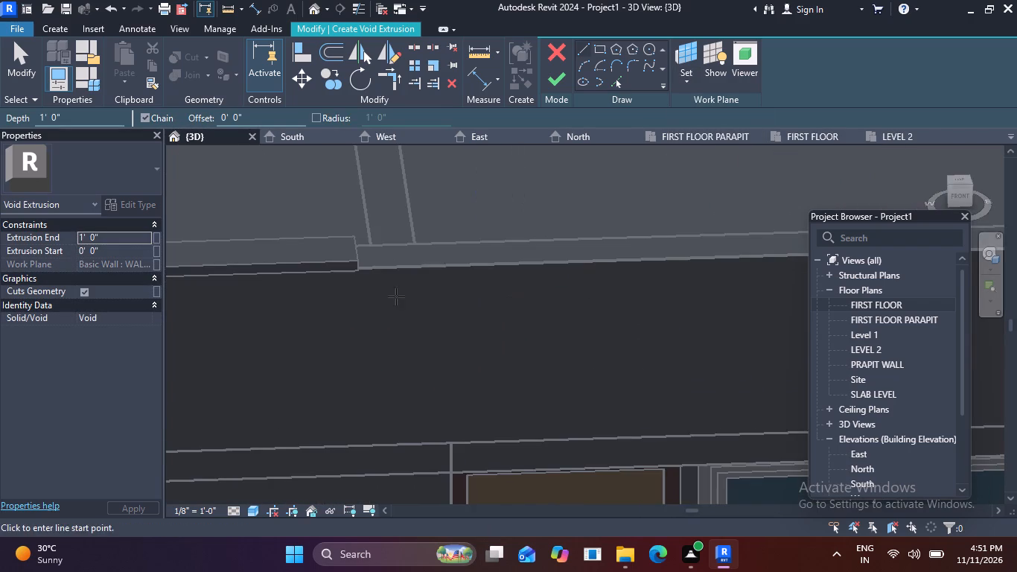
{"action": "scroll", "coordinate": [357, 289], "scroll_direction": "up", "scroll_amount": 3}
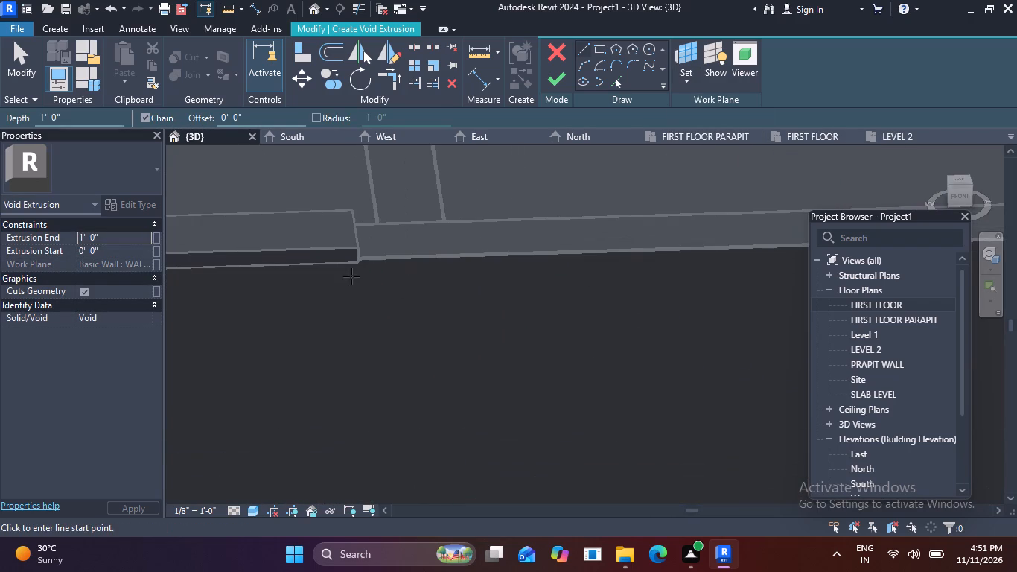
{"action": "scroll", "coordinate": [357, 273], "scroll_direction": "up", "scroll_amount": 2}
{"action": "middle_click_drag", "start_coordinate": [459, 285], "coordinate": [381, 298]}
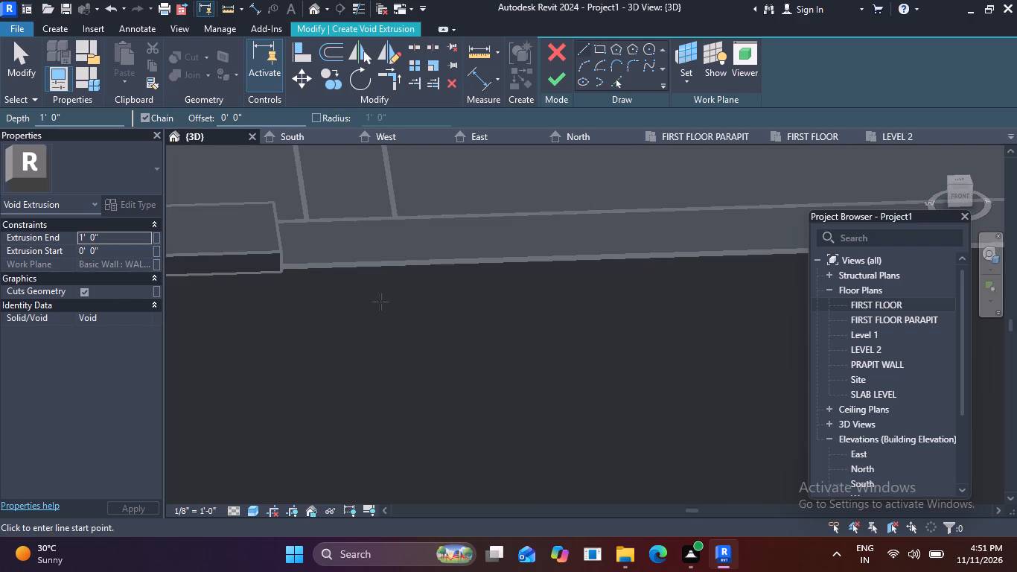
{"action": "middle_click_drag", "start_coordinate": [437, 337], "coordinate": [444, 286], "text": "shift"}
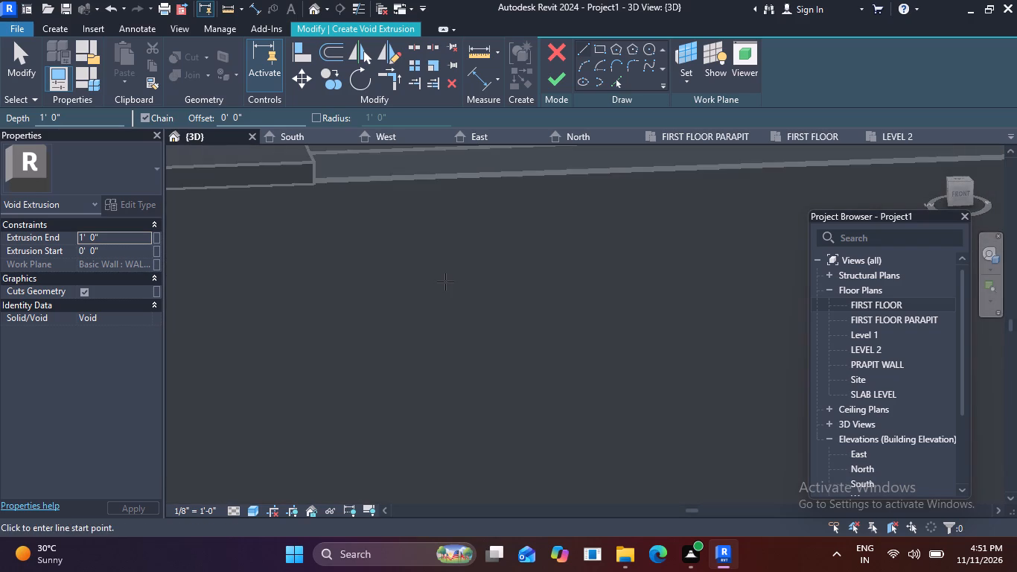
{"action": "middle_click_drag", "start_coordinate": [445, 282], "coordinate": [453, 365]}
{"action": "middle_click_drag", "start_coordinate": [481, 366], "coordinate": [466, 345], "text": "shift"}
{"action": "middle_click_drag", "start_coordinate": [450, 277], "coordinate": [456, 306]}
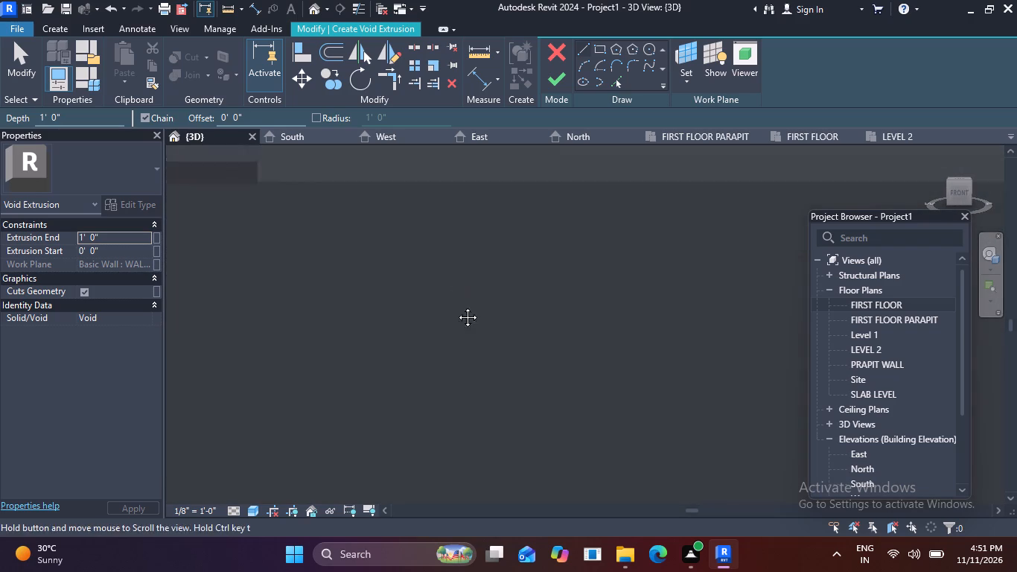
{"action": "middle_click_drag", "start_coordinate": [456, 306], "coordinate": [457, 331]}
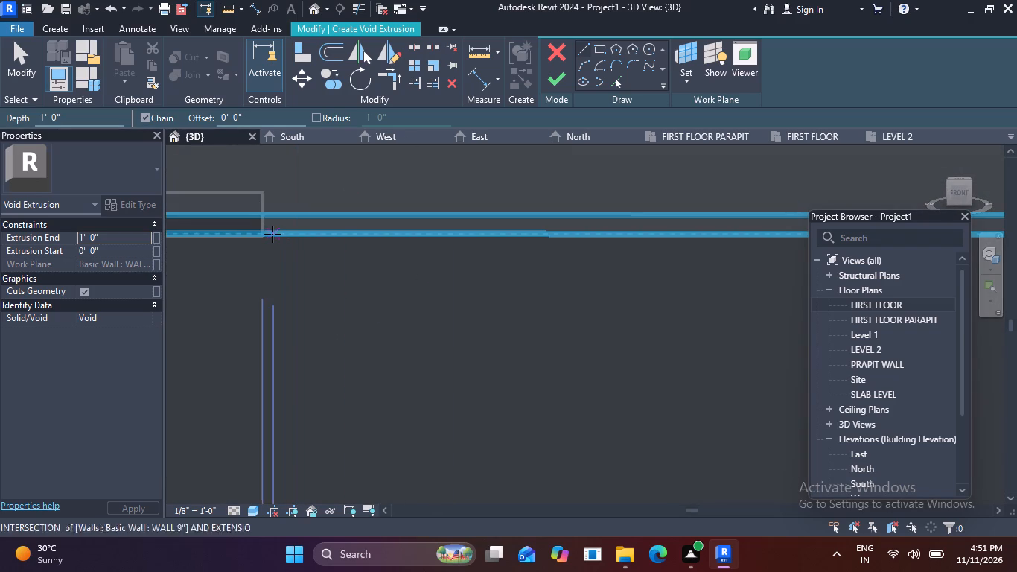
{"action": "left_click", "coordinate": [267, 236]}
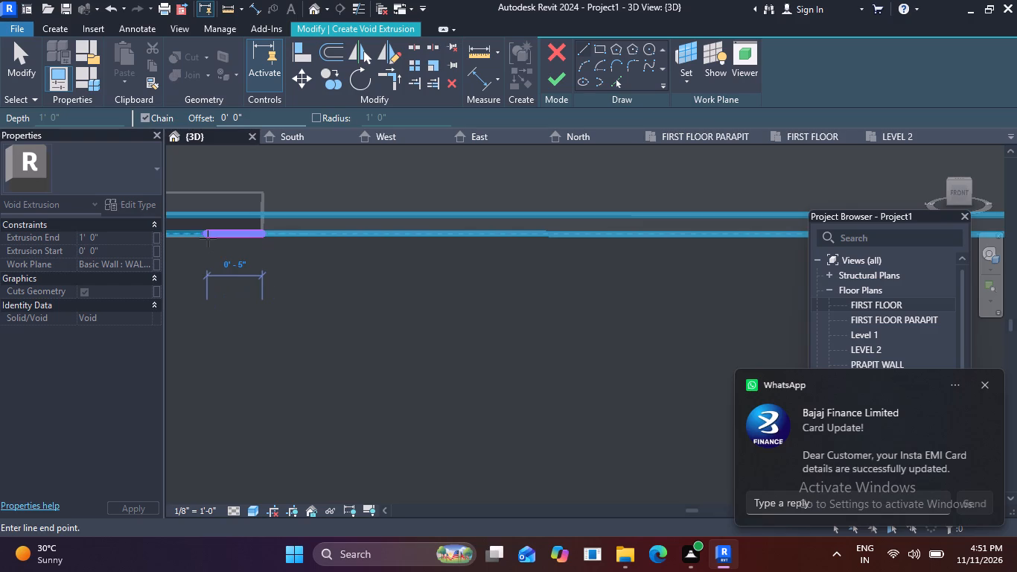
{"action": "key", "text": "1"}
{"action": "key", "text": "shift+quotedbl"}
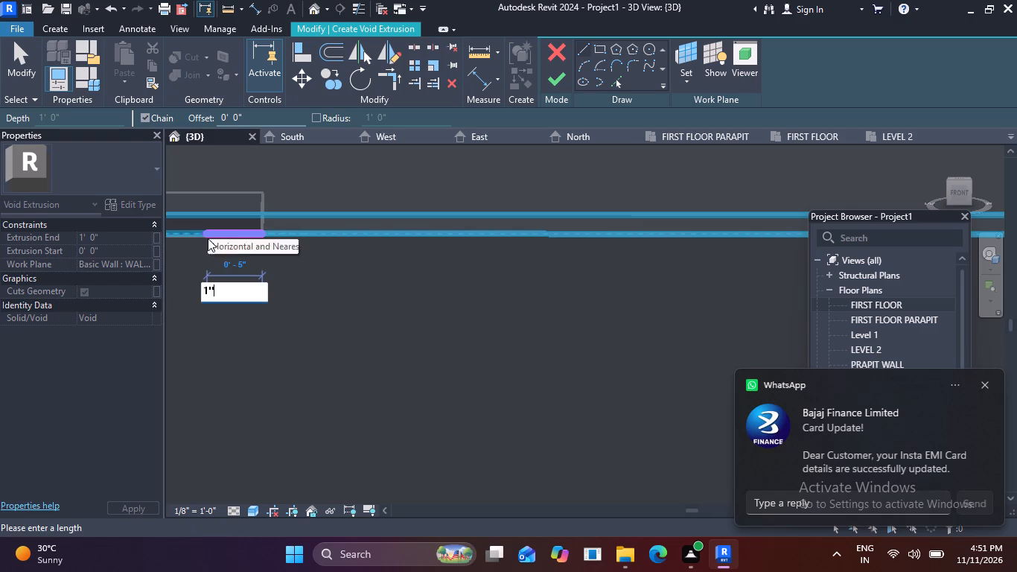
{"action": "key", "text": "Return"}
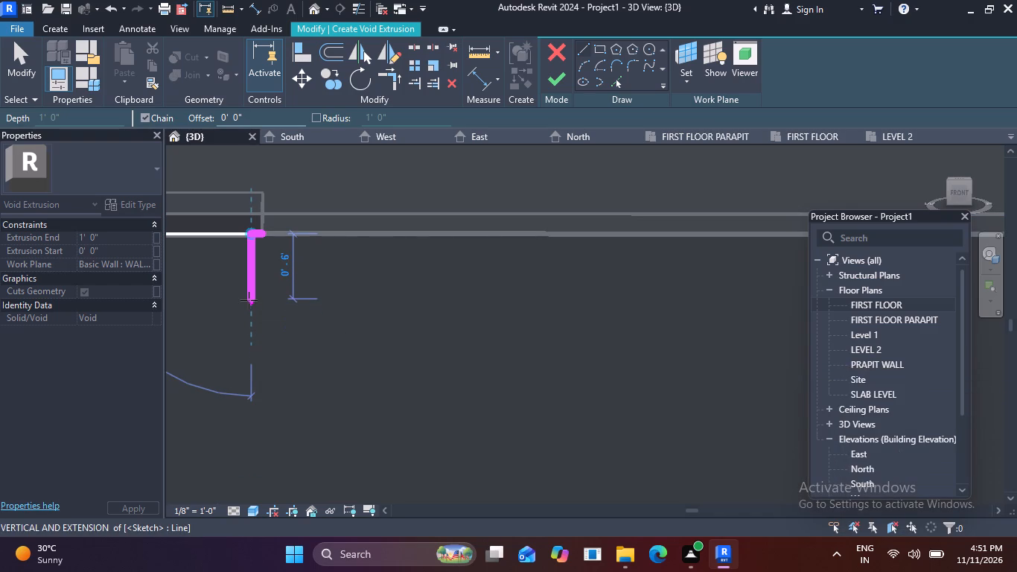
{"action": "left_click", "coordinate": [249, 300]}
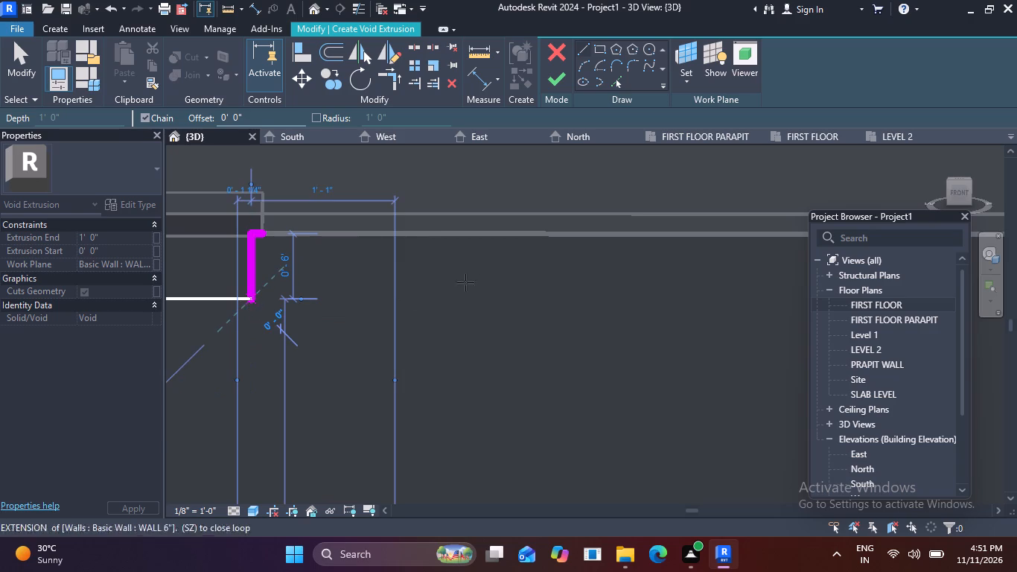
Close the notch outline with a bottom line about 7'-10" long and lines back to the start, and finish the void extrusion.
{"action": "middle_click_drag", "start_coordinate": [606, 308], "coordinate": [182, 275]}
{"action": "scroll", "coordinate": [405, 275], "scroll_direction": "down", "scroll_amount": 5}
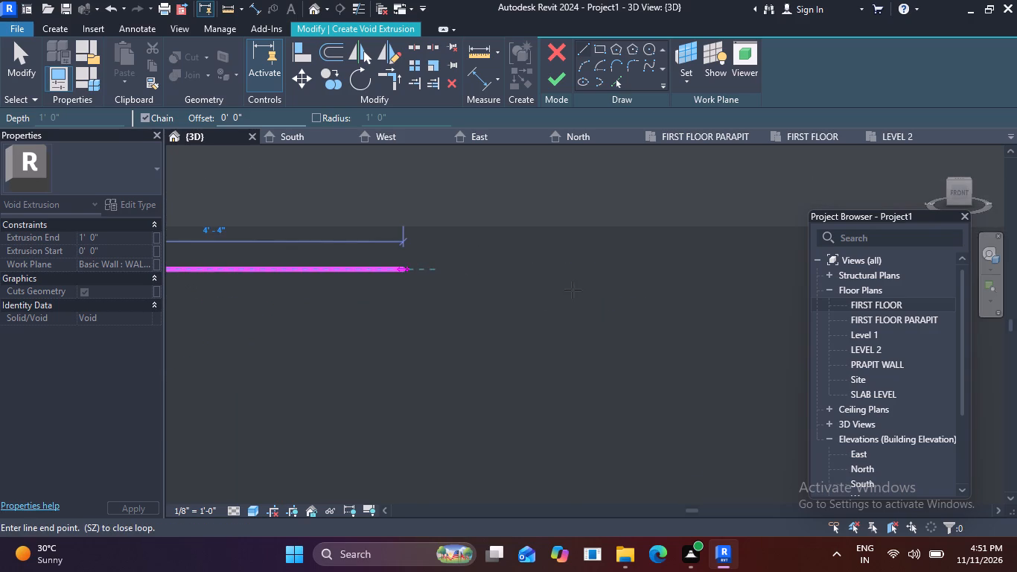
{"action": "scroll", "coordinate": [610, 287], "scroll_direction": "down", "scroll_amount": 1}
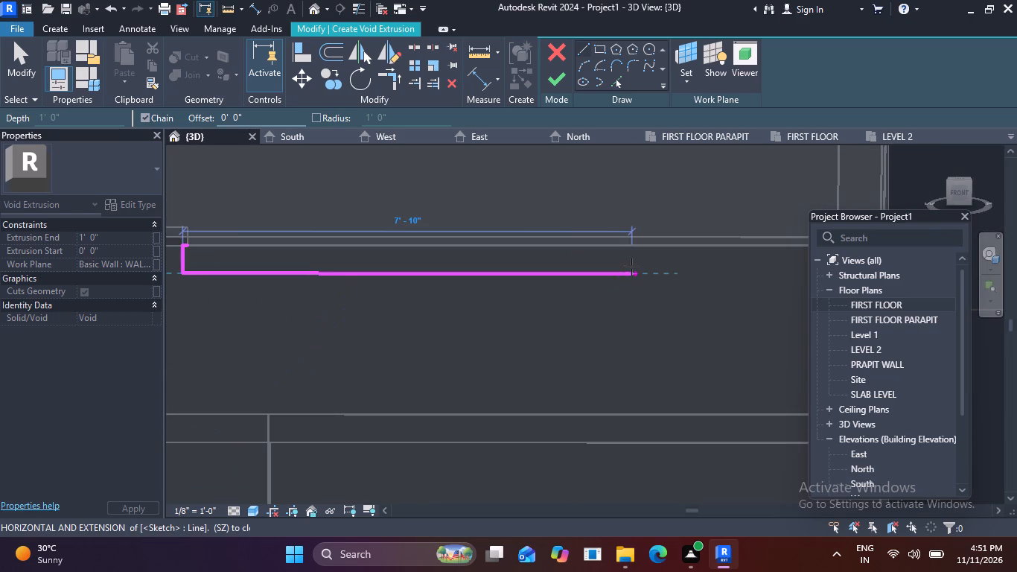
{"action": "left_click", "coordinate": [632, 270]}
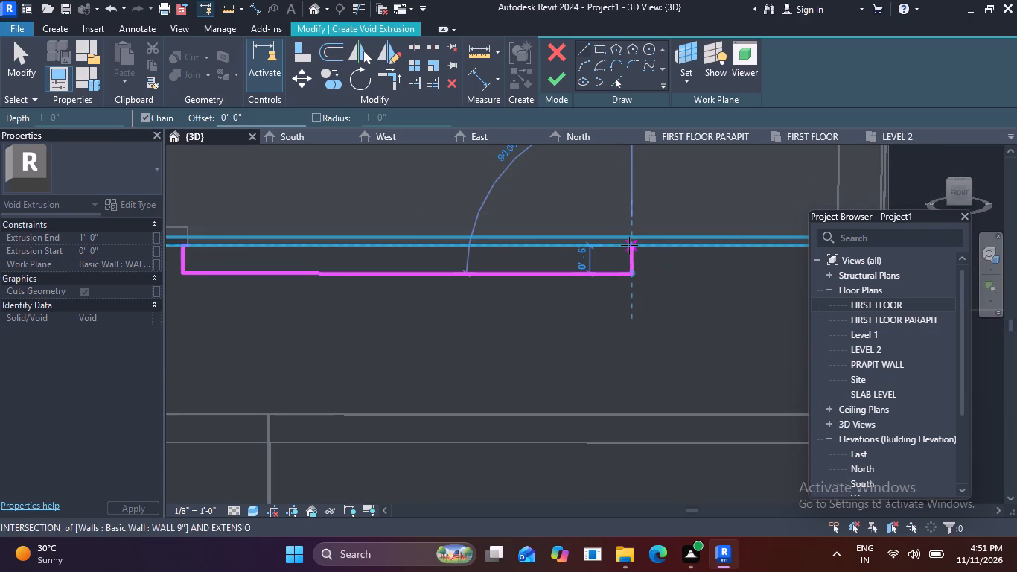
{"action": "left_click", "coordinate": [629, 245]}
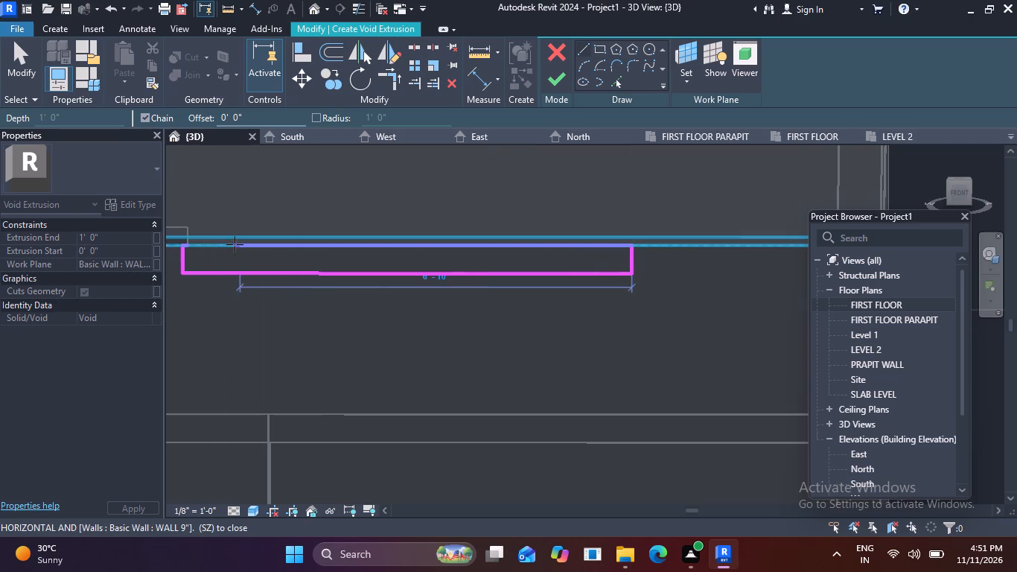
{"action": "scroll", "coordinate": [194, 244], "scroll_direction": "up", "scroll_amount": 4}
{"action": "left_click", "coordinate": [186, 246]}
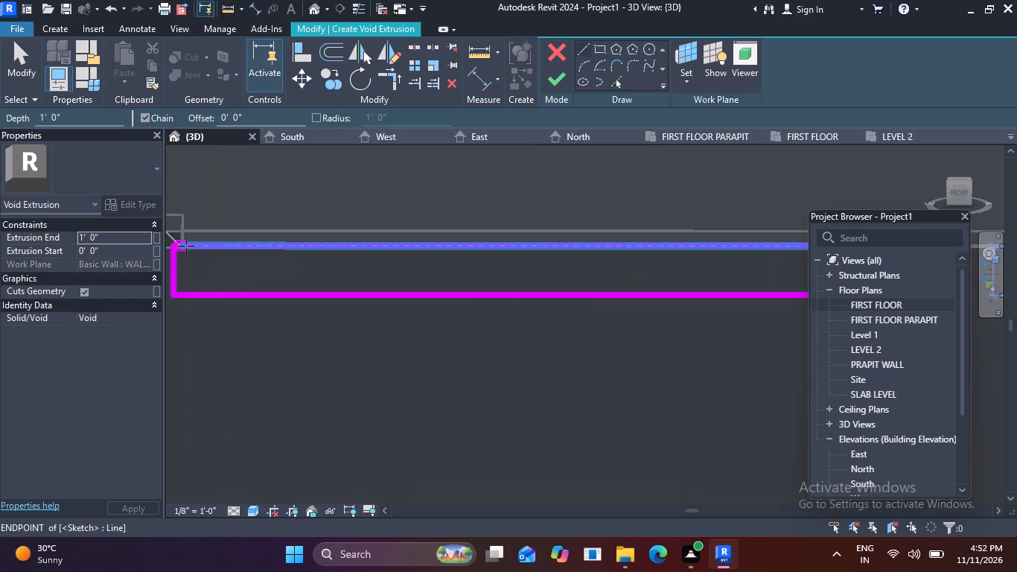
{"action": "scroll", "coordinate": [552, 311], "scroll_direction": "down", "scroll_amount": 6}
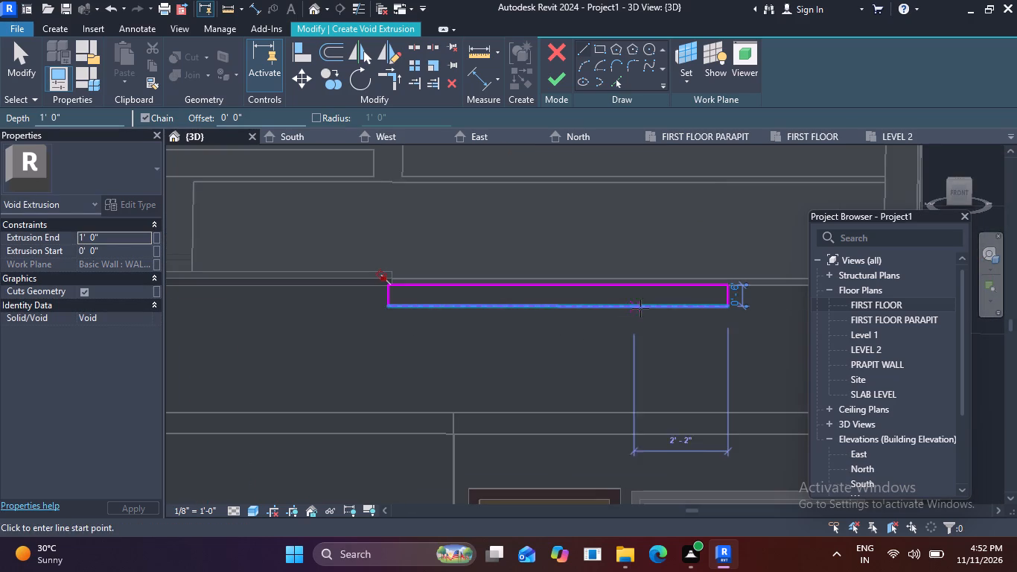
{"action": "left_click", "coordinate": [560, 83]}
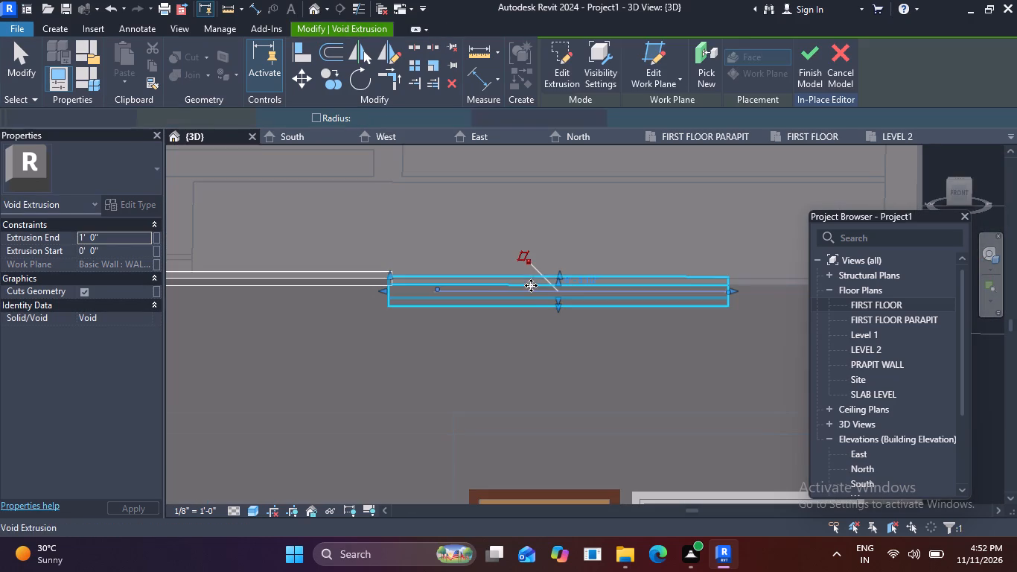
Cut the front parapet wall with the new void extrusion.
{"action": "left_click", "coordinate": [452, 288]}
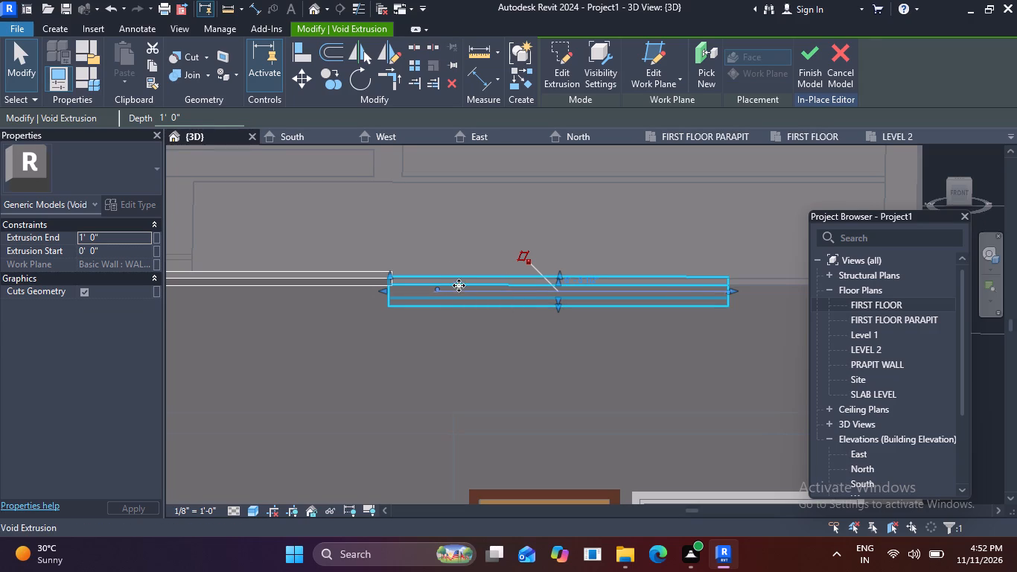
{"action": "left_click", "coordinate": [174, 57]}
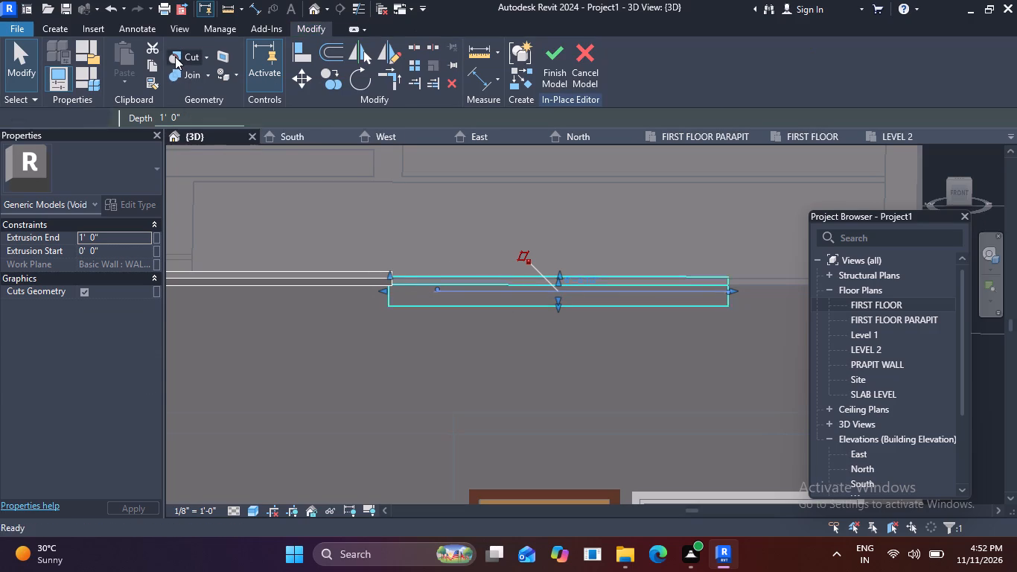
{"action": "left_click", "coordinate": [485, 285]}
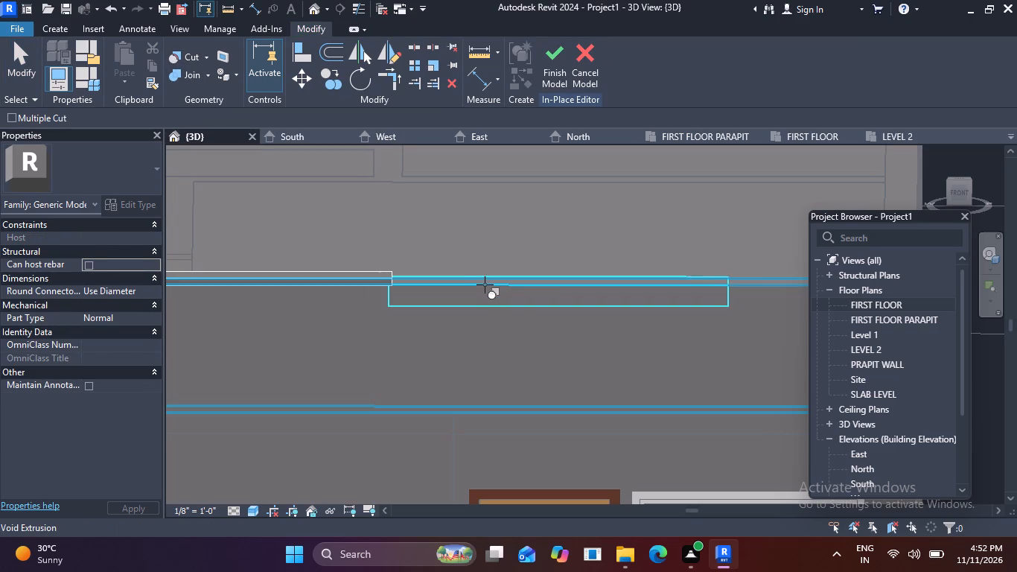
{"action": "scroll", "coordinate": [488, 285], "scroll_direction": "up", "scroll_amount": 5}
{"action": "left_click", "coordinate": [534, 285]}
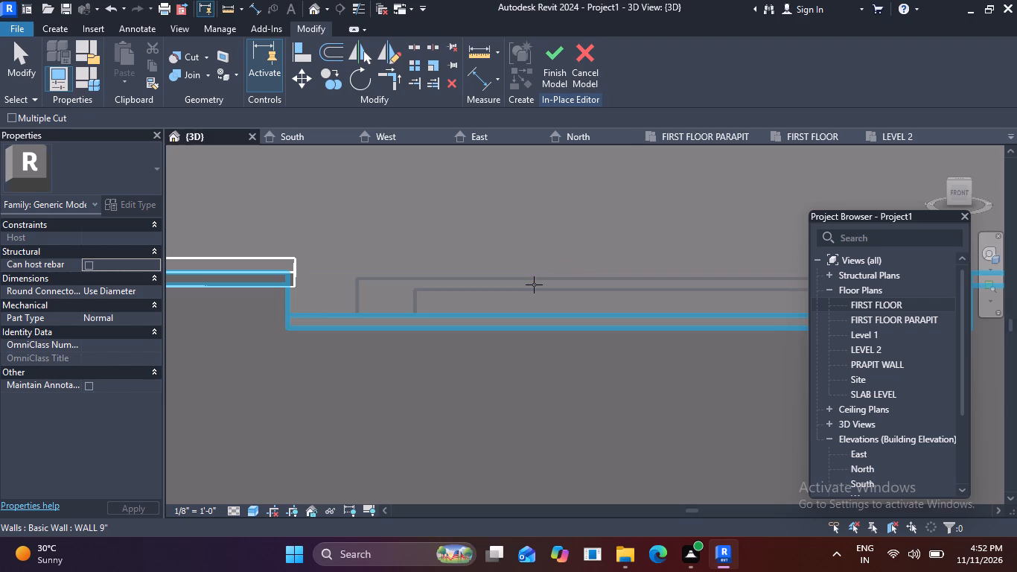
Start another void extrusion in the in-place model and pick the front parapet wall's face as its work plane.
{"action": "scroll", "coordinate": [446, 349], "scroll_direction": "down", "scroll_amount": 5}
{"action": "middle_click_drag", "start_coordinate": [578, 367], "coordinate": [479, 328]}
{"action": "scroll", "coordinate": [611, 302], "scroll_direction": "up", "scroll_amount": 4}
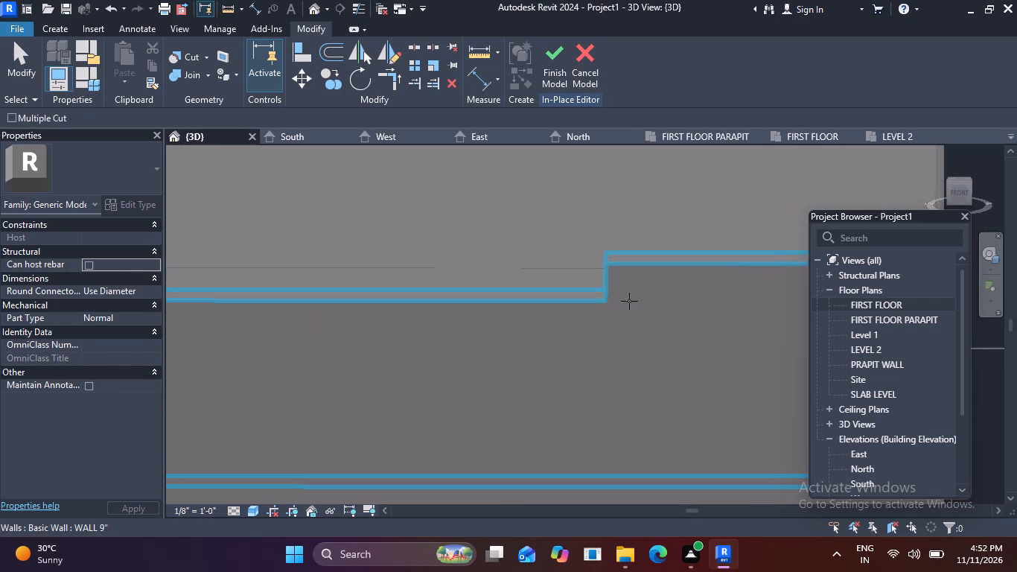
{"action": "middle_click_drag", "start_coordinate": [594, 330], "coordinate": [710, 267]}
{"action": "scroll", "coordinate": [400, 346], "scroll_direction": "down", "scroll_amount": 2}
{"action": "middle_click_drag", "start_coordinate": [425, 349], "coordinate": [460, 360]}
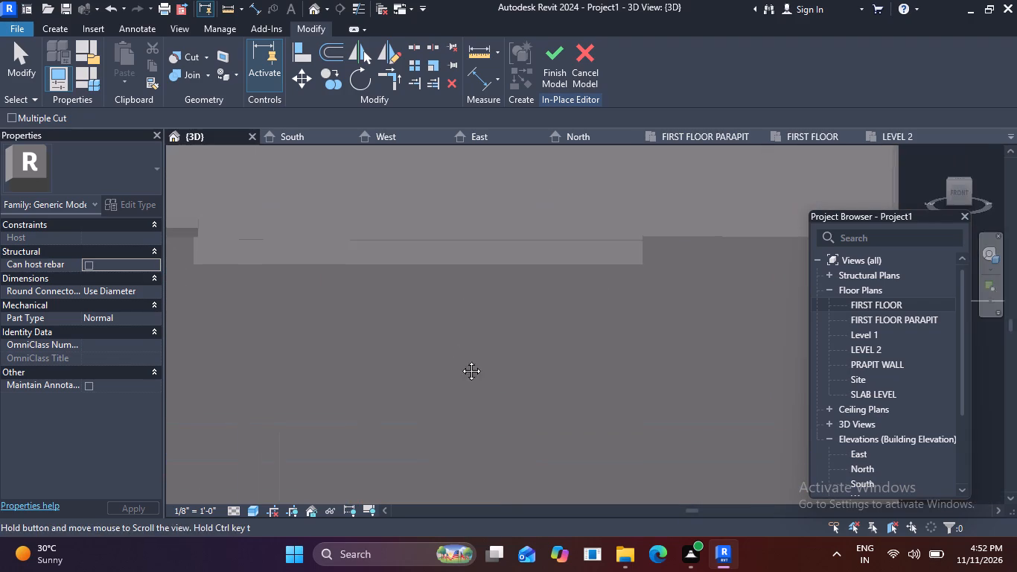
{"action": "middle_click_drag", "start_coordinate": [460, 360], "coordinate": [519, 378]}
{"action": "left_click", "coordinate": [63, 26]}
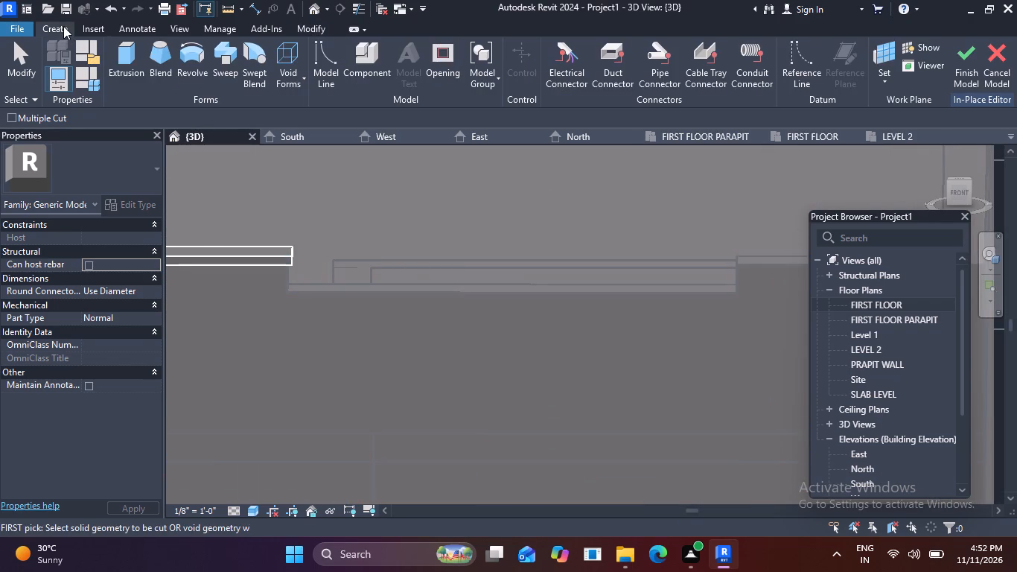
{"action": "left_click", "coordinate": [295, 75]}
{"action": "left_click", "coordinate": [305, 109]}
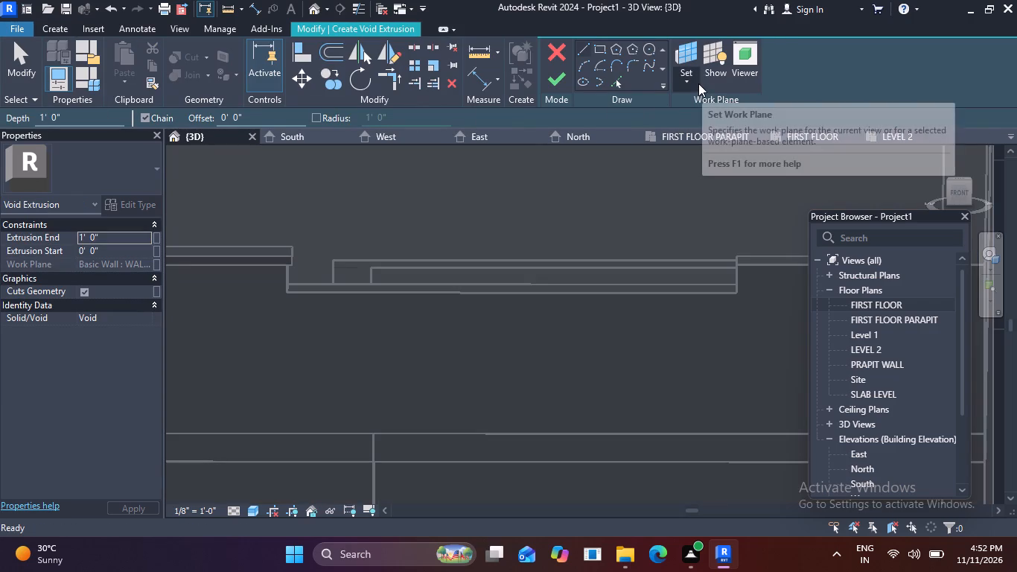
{"action": "left_click", "coordinate": [695, 80]}
{"action": "left_click", "coordinate": [684, 147]}
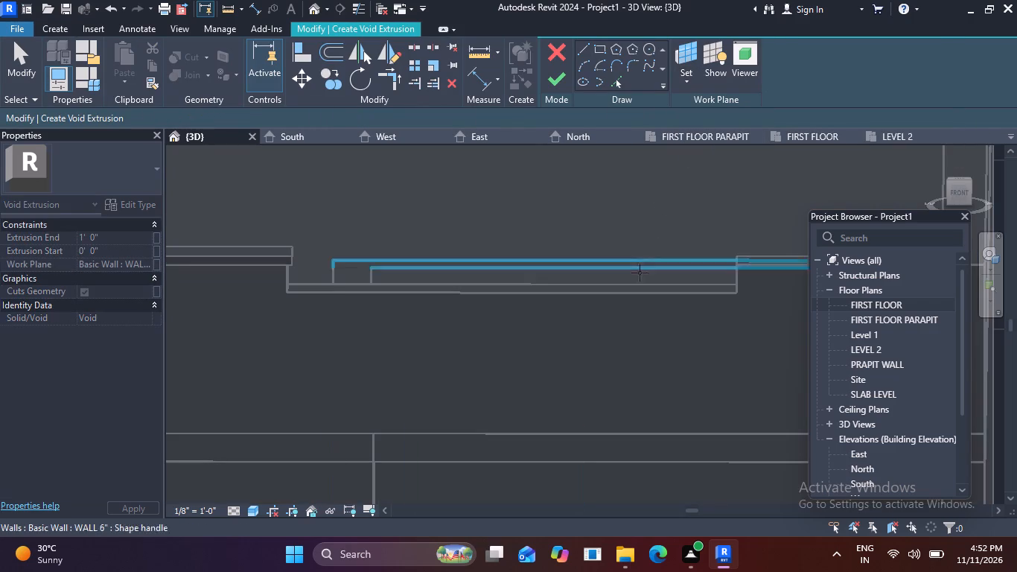
{"action": "left_click", "coordinate": [637, 299]}
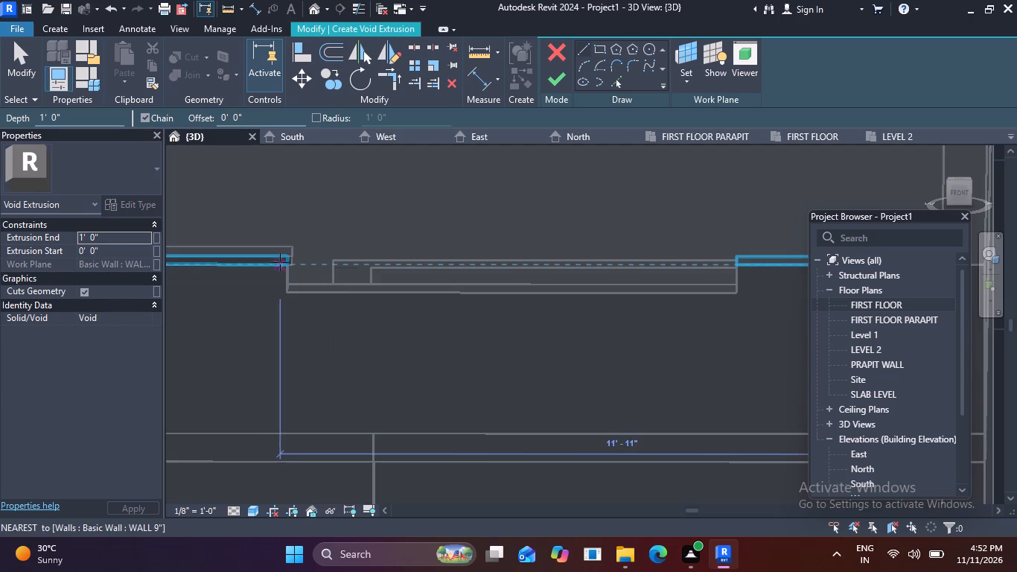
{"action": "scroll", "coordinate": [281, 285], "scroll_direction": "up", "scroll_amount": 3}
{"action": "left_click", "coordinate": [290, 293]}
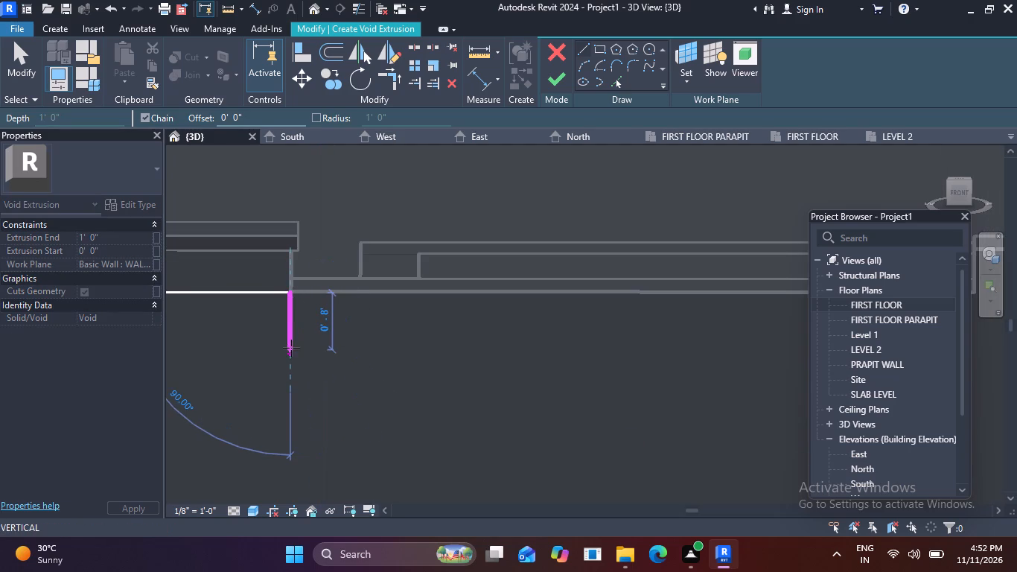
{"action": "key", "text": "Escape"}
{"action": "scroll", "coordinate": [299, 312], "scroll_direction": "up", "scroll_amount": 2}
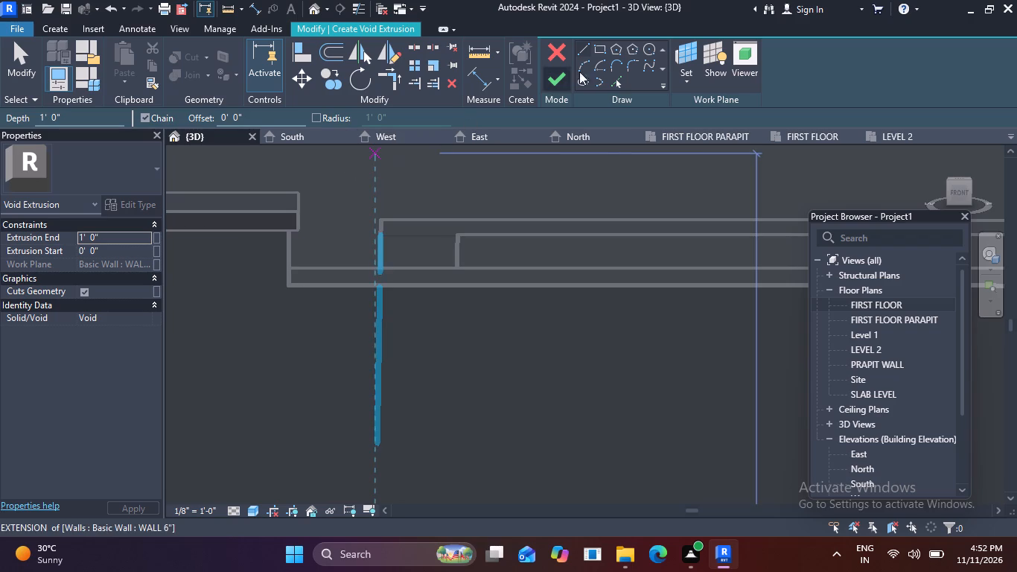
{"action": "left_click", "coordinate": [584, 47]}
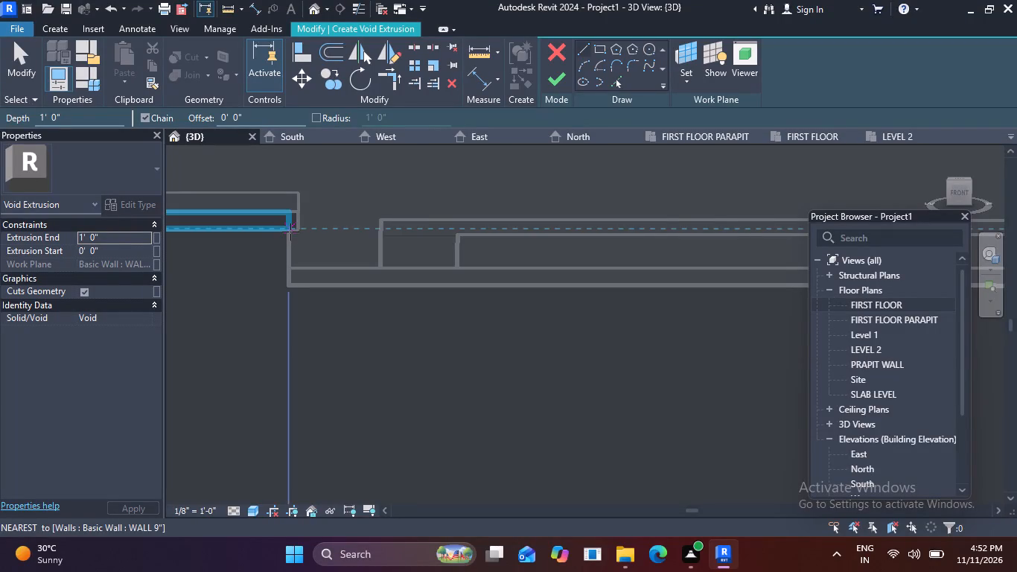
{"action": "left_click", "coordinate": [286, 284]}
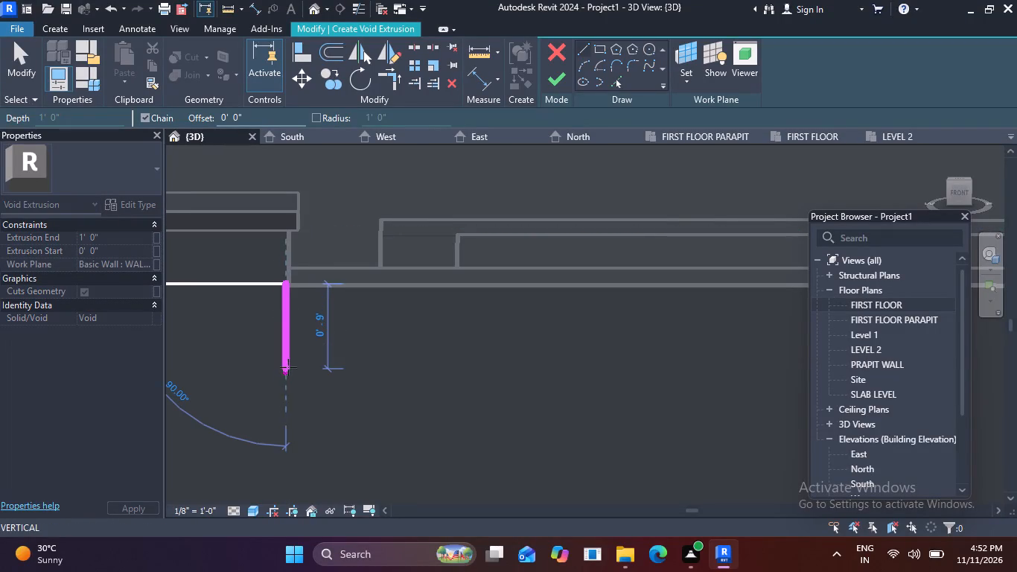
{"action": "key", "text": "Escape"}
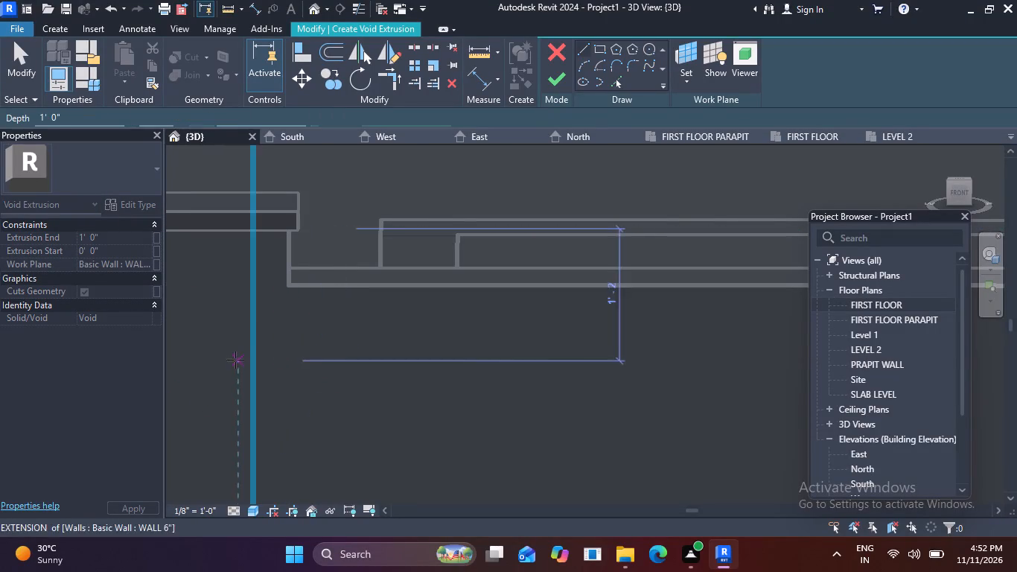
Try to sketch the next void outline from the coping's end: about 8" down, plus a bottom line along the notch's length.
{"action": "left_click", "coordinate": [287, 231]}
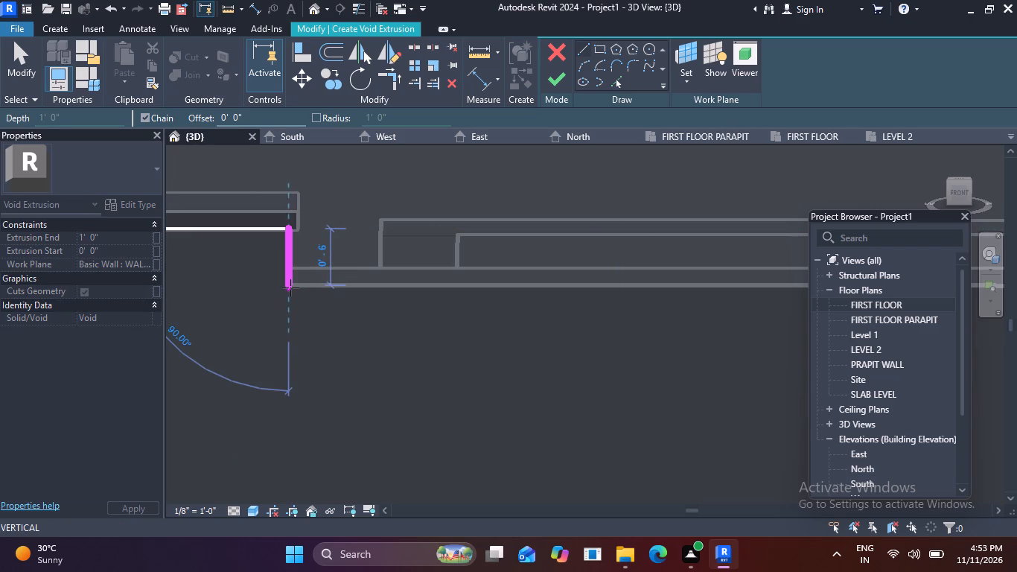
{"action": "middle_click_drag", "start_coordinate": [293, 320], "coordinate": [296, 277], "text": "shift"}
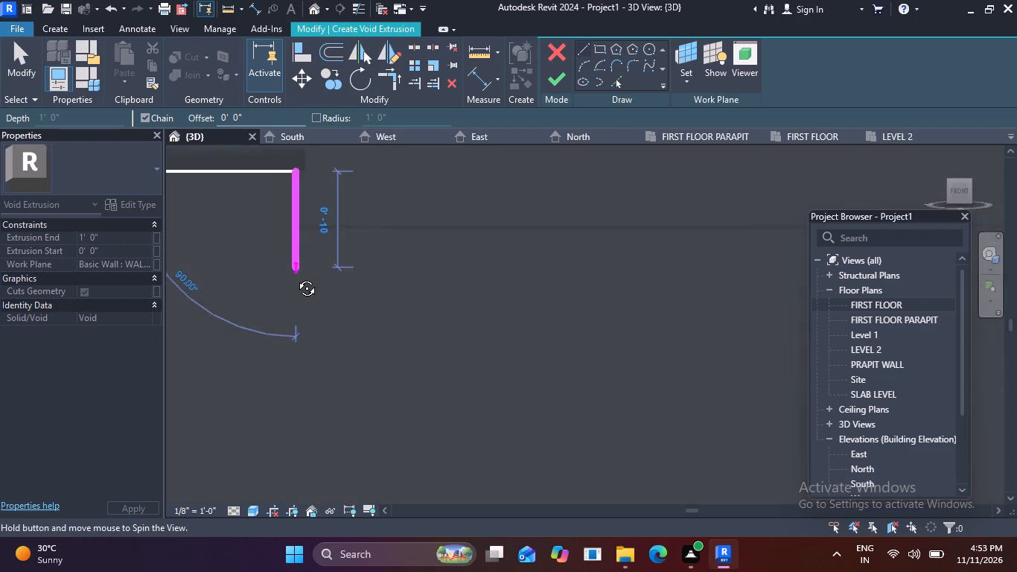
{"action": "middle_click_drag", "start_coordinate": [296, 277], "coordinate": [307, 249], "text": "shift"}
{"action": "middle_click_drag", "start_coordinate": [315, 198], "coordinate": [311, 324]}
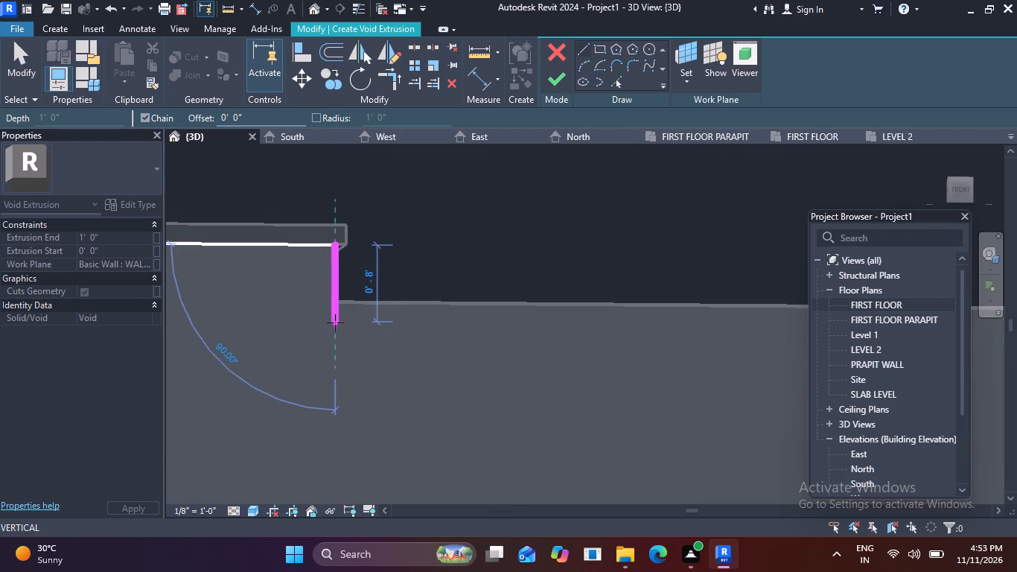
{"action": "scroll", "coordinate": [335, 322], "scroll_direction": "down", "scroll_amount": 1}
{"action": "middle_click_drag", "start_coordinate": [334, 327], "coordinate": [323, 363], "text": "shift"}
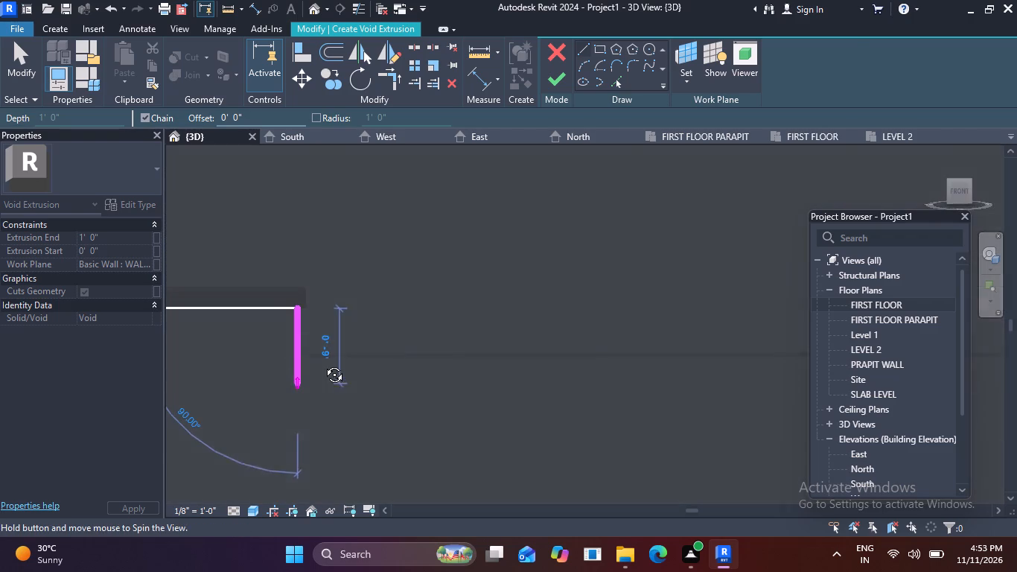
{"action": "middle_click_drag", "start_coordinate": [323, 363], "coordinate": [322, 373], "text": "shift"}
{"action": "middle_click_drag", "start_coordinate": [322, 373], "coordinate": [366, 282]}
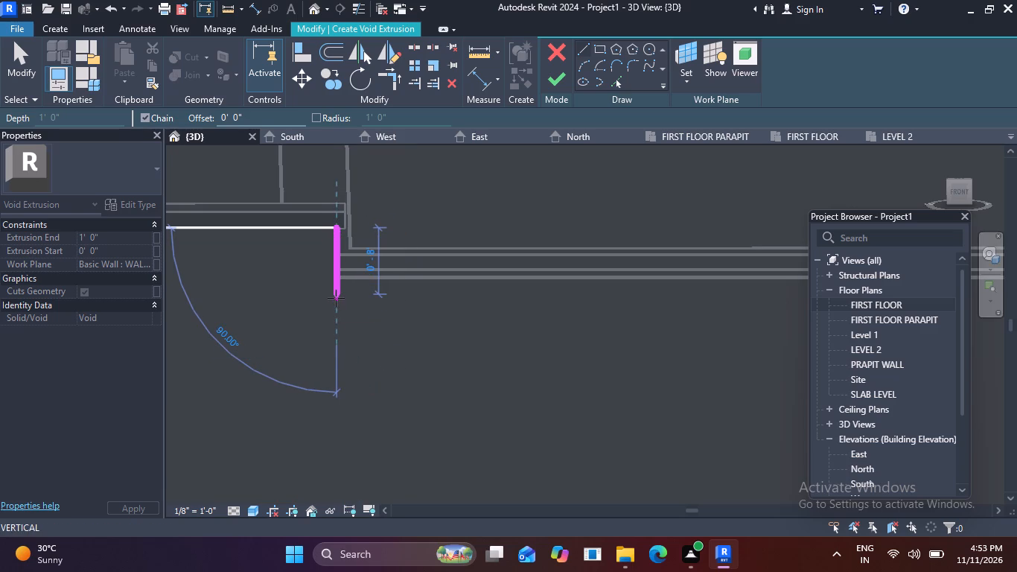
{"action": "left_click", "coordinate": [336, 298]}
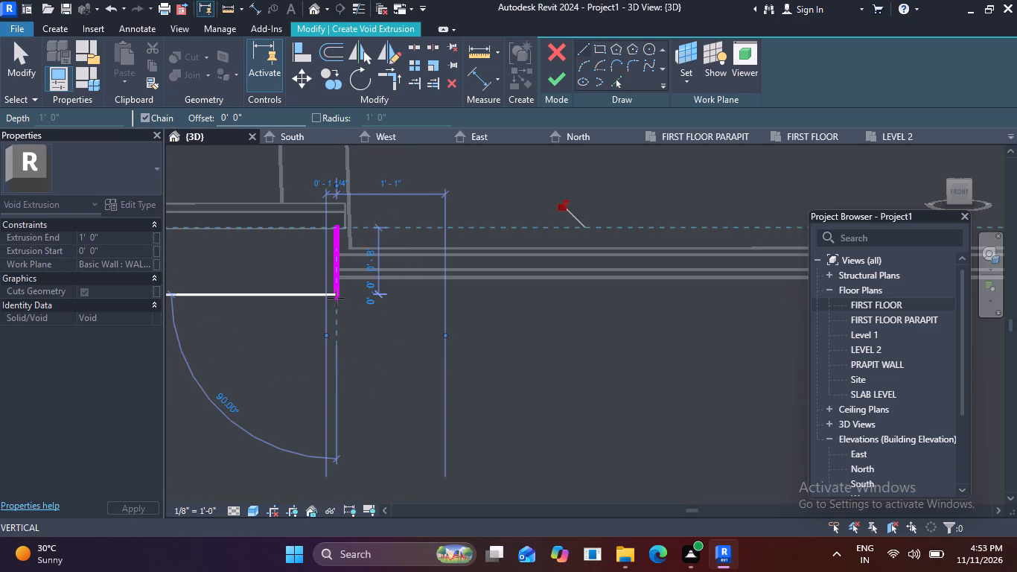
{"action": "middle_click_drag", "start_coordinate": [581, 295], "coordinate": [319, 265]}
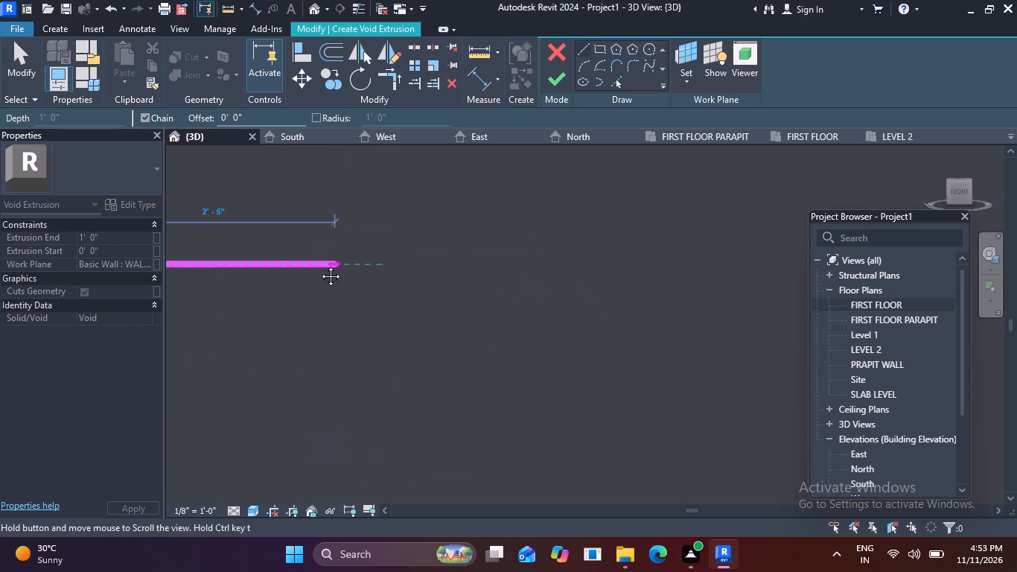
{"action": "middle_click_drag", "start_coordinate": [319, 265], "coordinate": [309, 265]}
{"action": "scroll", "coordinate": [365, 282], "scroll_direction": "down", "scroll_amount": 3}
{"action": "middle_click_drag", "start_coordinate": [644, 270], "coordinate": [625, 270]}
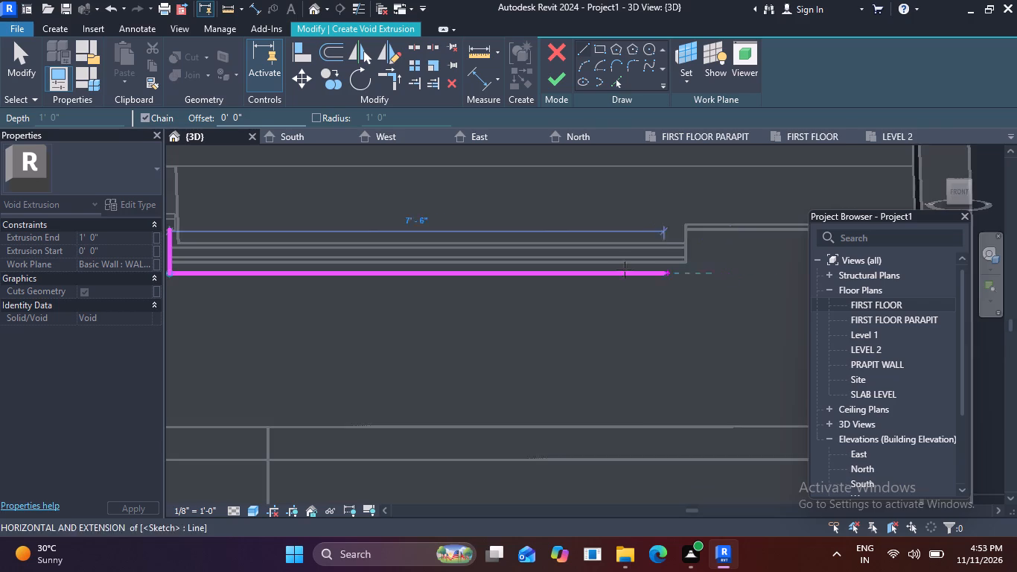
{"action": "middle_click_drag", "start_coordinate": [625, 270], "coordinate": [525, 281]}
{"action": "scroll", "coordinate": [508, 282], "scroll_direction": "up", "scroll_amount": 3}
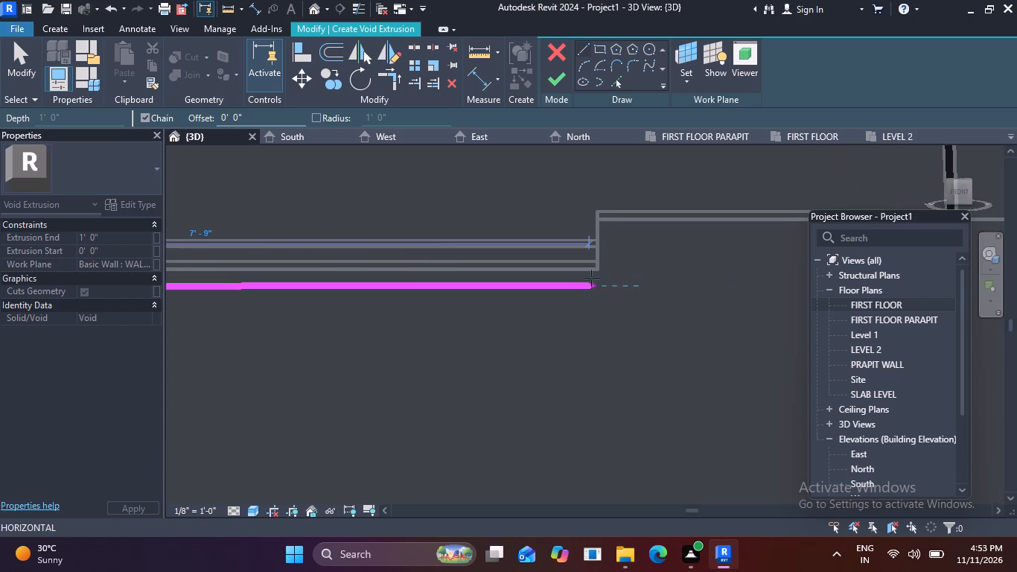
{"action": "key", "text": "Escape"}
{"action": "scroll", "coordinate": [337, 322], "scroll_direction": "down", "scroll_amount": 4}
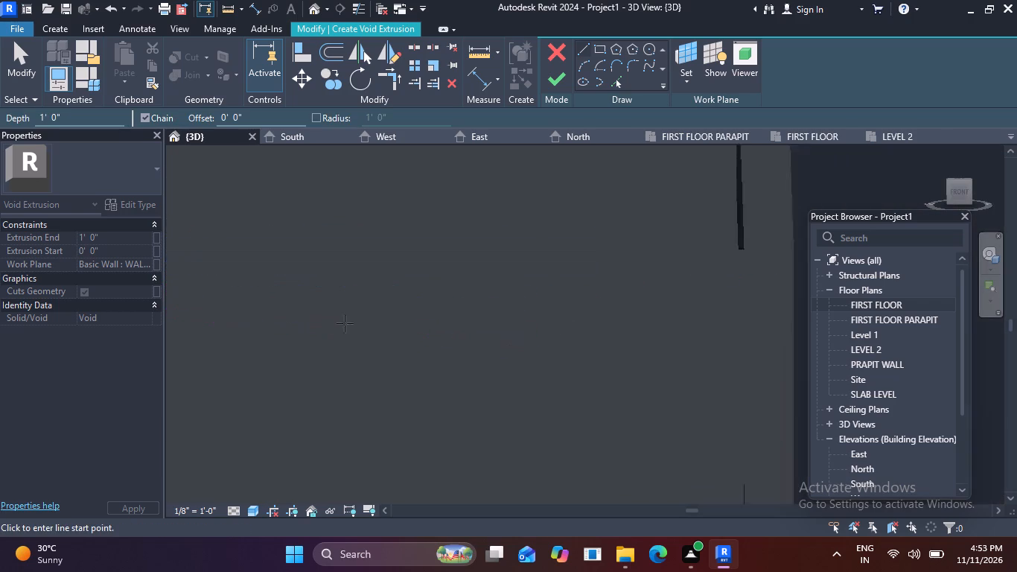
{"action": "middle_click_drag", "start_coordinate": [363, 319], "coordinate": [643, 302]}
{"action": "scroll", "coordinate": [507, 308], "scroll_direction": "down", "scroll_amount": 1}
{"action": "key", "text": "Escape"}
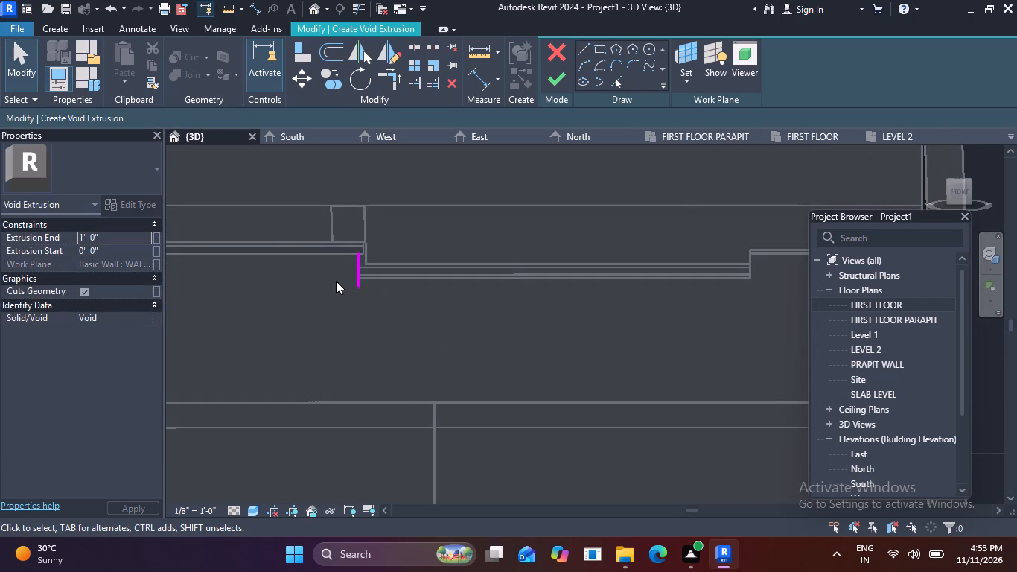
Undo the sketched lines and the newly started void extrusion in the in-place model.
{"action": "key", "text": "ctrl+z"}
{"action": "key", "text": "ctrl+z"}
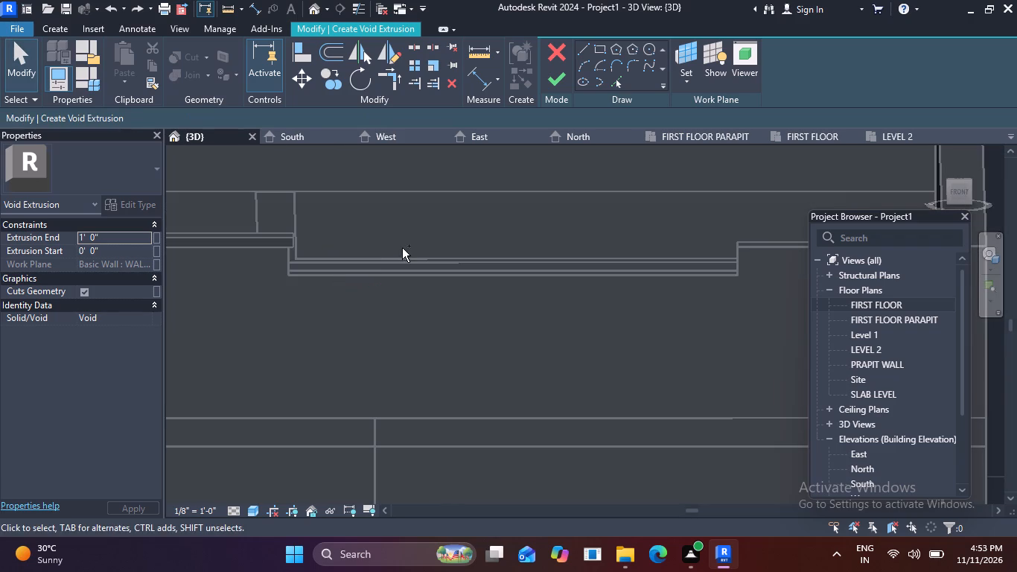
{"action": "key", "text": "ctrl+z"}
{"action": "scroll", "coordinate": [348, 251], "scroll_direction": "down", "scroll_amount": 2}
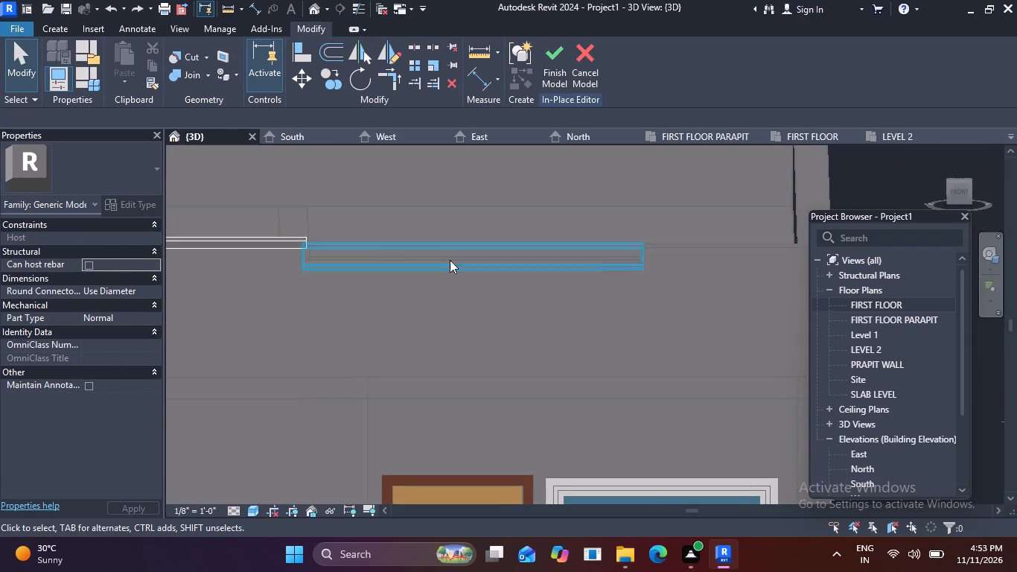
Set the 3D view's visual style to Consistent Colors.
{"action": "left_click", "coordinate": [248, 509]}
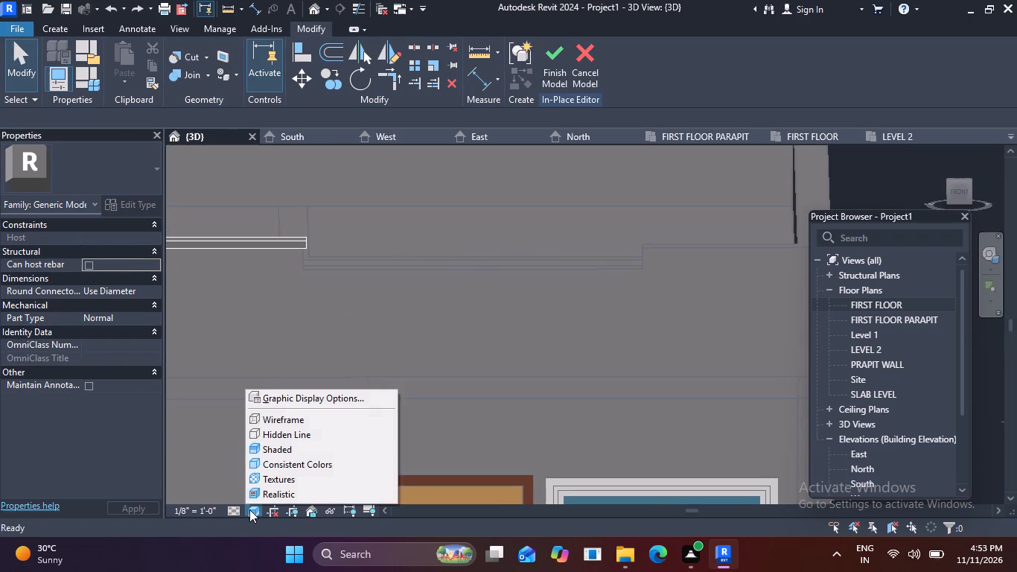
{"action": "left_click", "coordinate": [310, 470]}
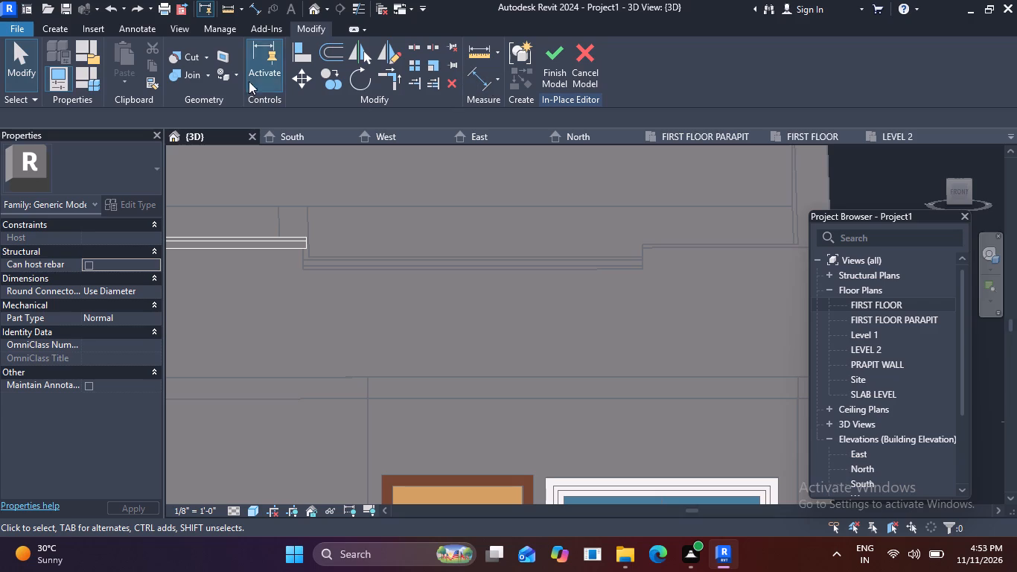
Cancel the in-place model, discarding its changes, and dismiss the save reminder without saving.
{"action": "left_click", "coordinate": [586, 55]}
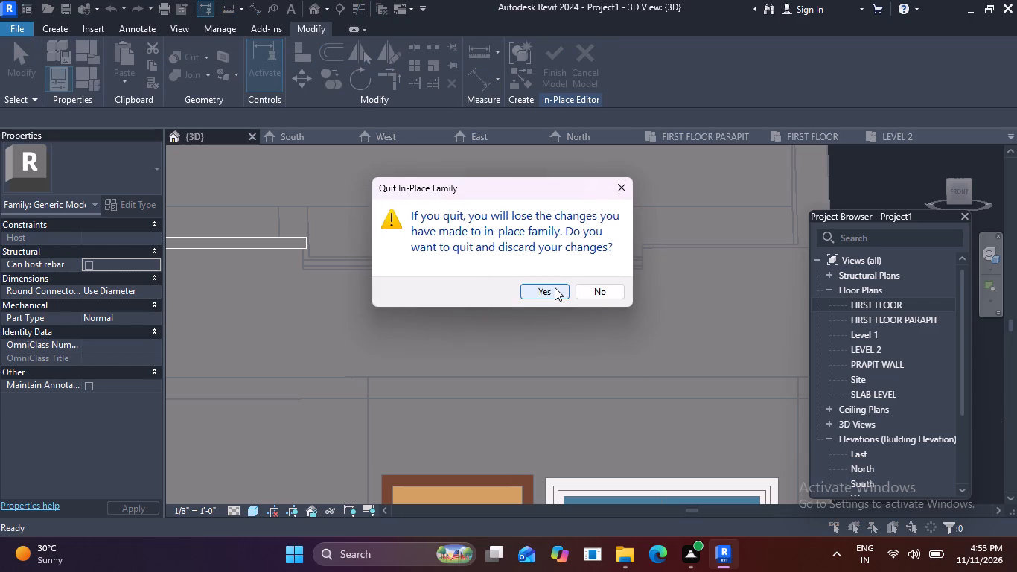
{"action": "left_click", "coordinate": [555, 287]}
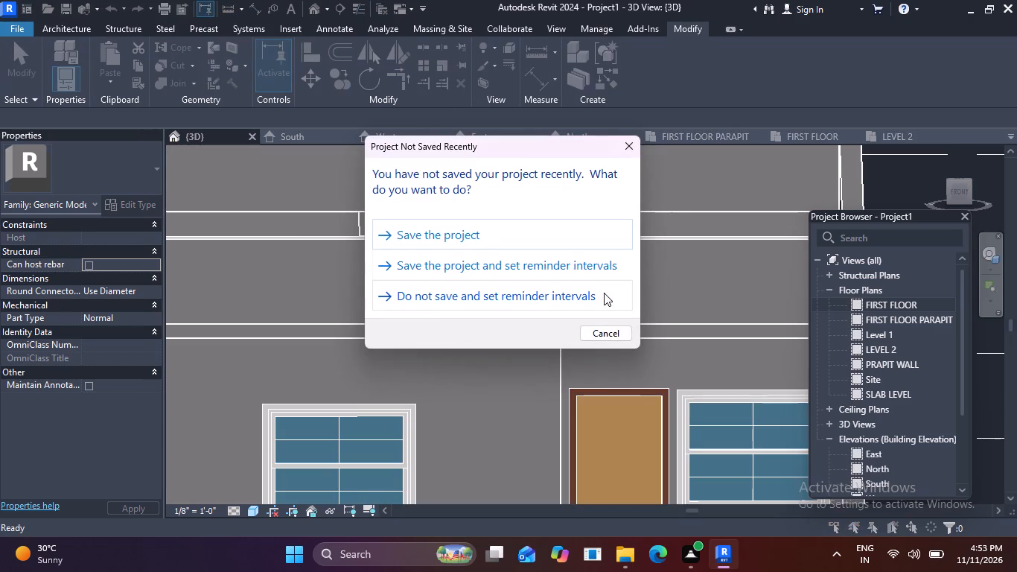
{"action": "left_click", "coordinate": [630, 144]}
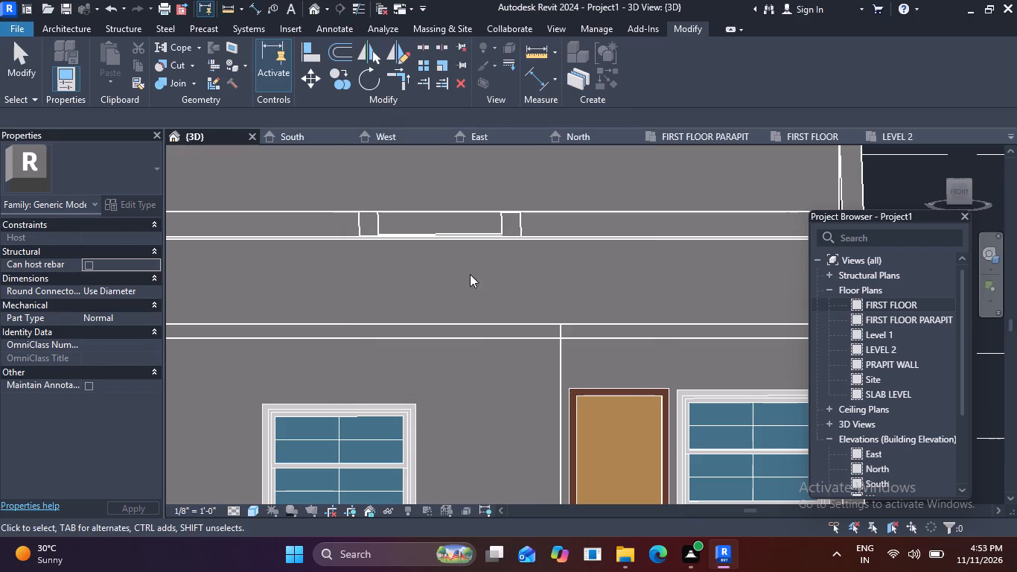
Undo the recent project edits back to before the parapet walls around the roof were added.
{"action": "scroll", "coordinate": [461, 280], "scroll_direction": "down", "scroll_amount": 2}
{"action": "middle_click_drag", "start_coordinate": [457, 283], "coordinate": [439, 293]}
{"action": "middle_click_drag", "start_coordinate": [401, 285], "coordinate": [406, 280]}
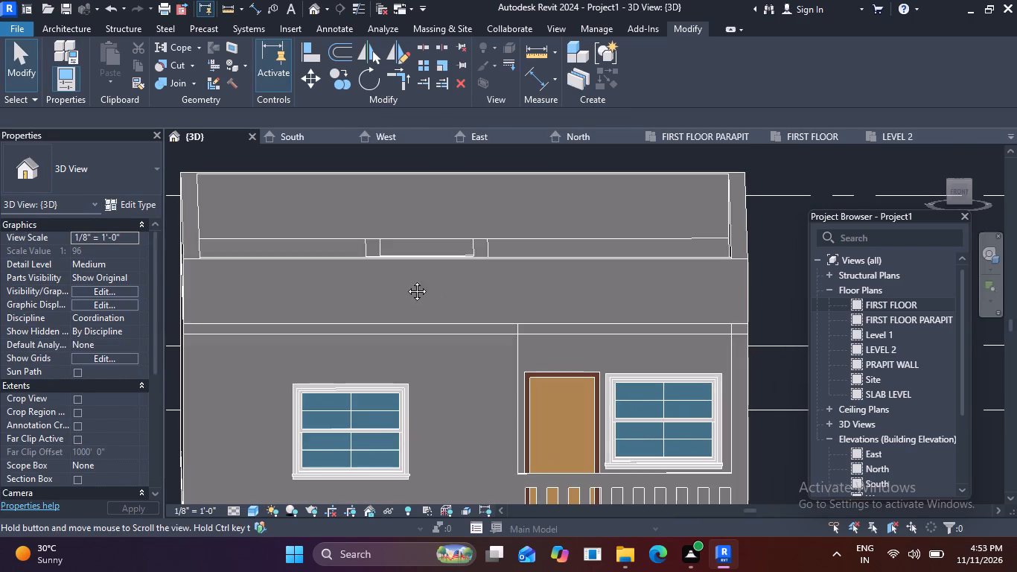
{"action": "middle_click_drag", "start_coordinate": [406, 280], "coordinate": [486, 258]}
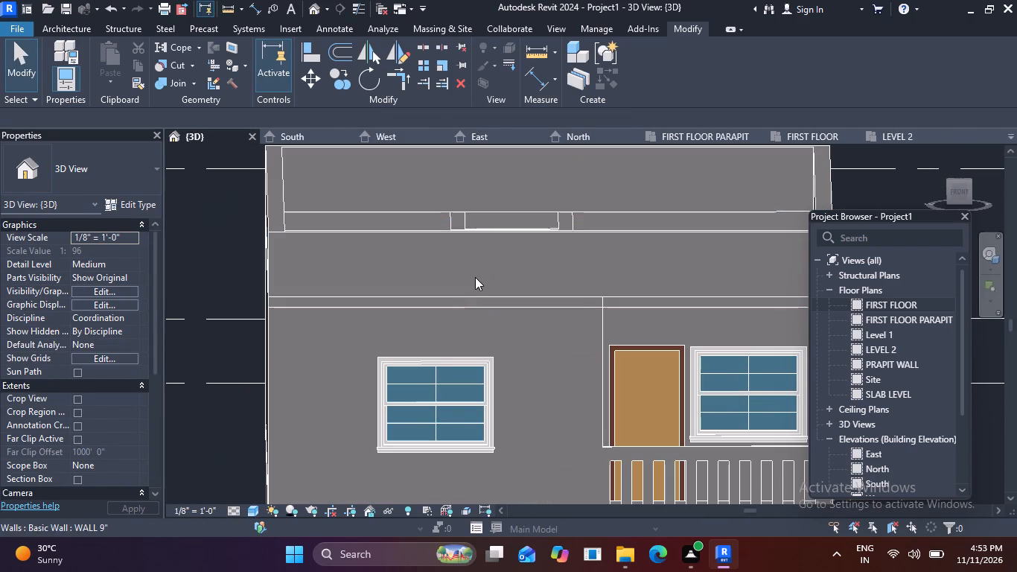
{"action": "scroll", "coordinate": [475, 267], "scroll_direction": "down", "scroll_amount": 3}
{"action": "middle_click_drag", "start_coordinate": [545, 270], "coordinate": [542, 199]}
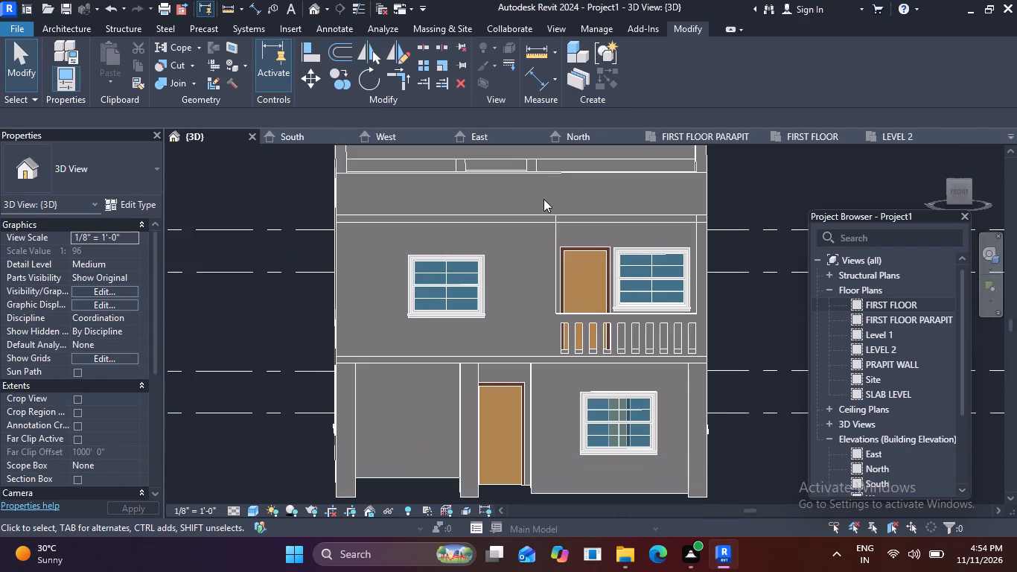
{"action": "key", "text": "ctrl+z"}
{"action": "key", "text": "ctrl+z"}
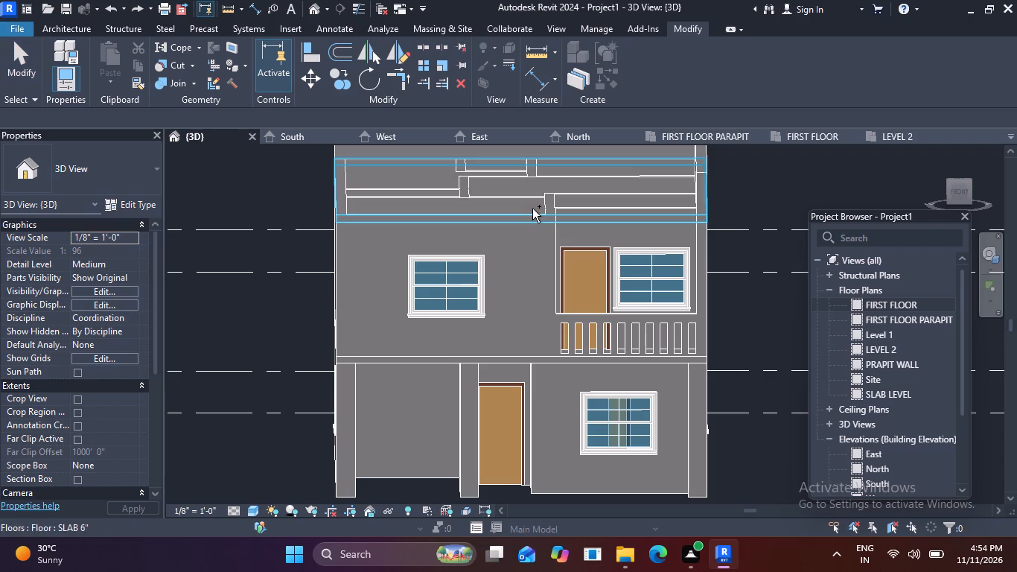
{"action": "key", "text": "ctrl+z"}
{"action": "key", "text": "ctrl+z"}
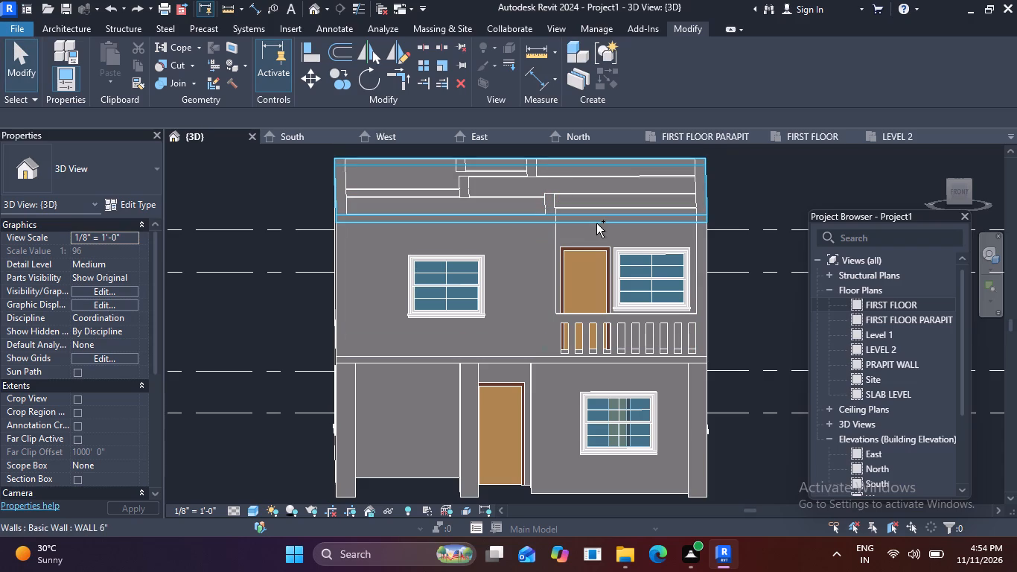
Continue undoing earlier project edits until the roof slab's earlier edge shape is restored.
{"action": "scroll", "coordinate": [577, 190], "scroll_direction": "up", "scroll_amount": 4}
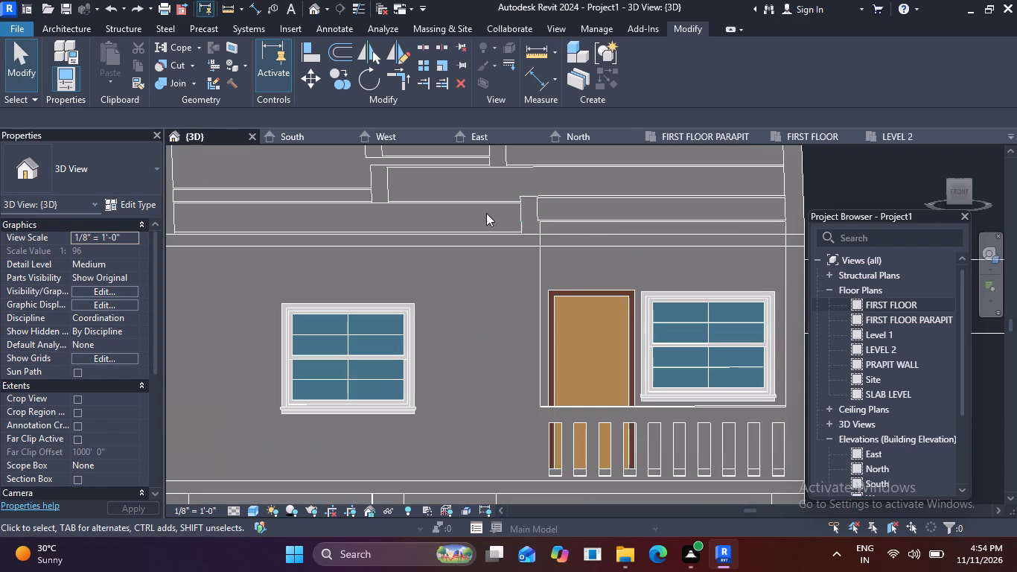
{"action": "scroll", "coordinate": [483, 183], "scroll_direction": "down", "scroll_amount": 5}
{"action": "middle_click_drag", "start_coordinate": [462, 247], "coordinate": [442, 308]}
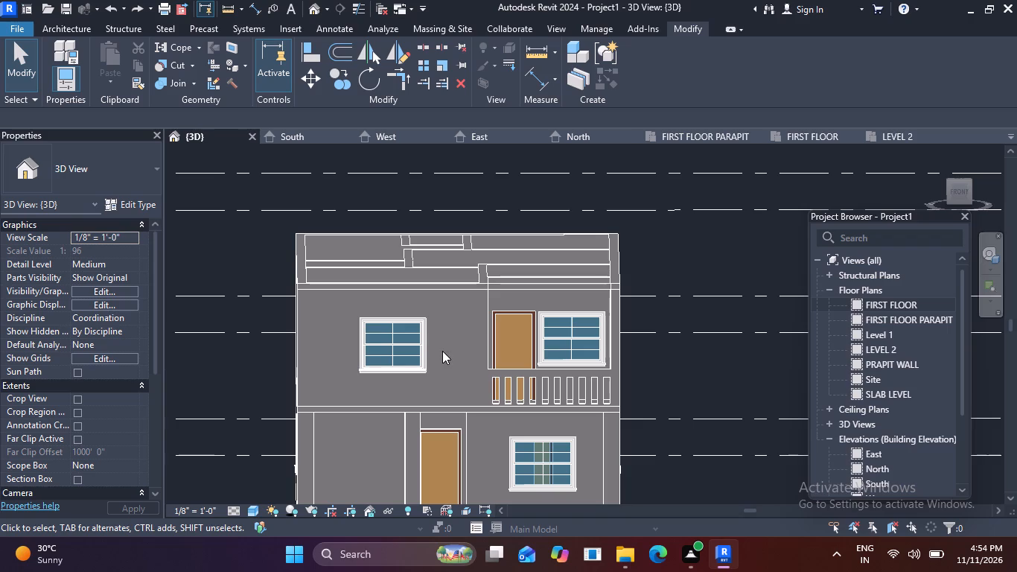
{"action": "middle_click_drag", "start_coordinate": [442, 351], "coordinate": [363, 343], "text": "shift"}
{"action": "key", "text": "ctrl+z"}
{"action": "key", "text": "ctrl+z"}
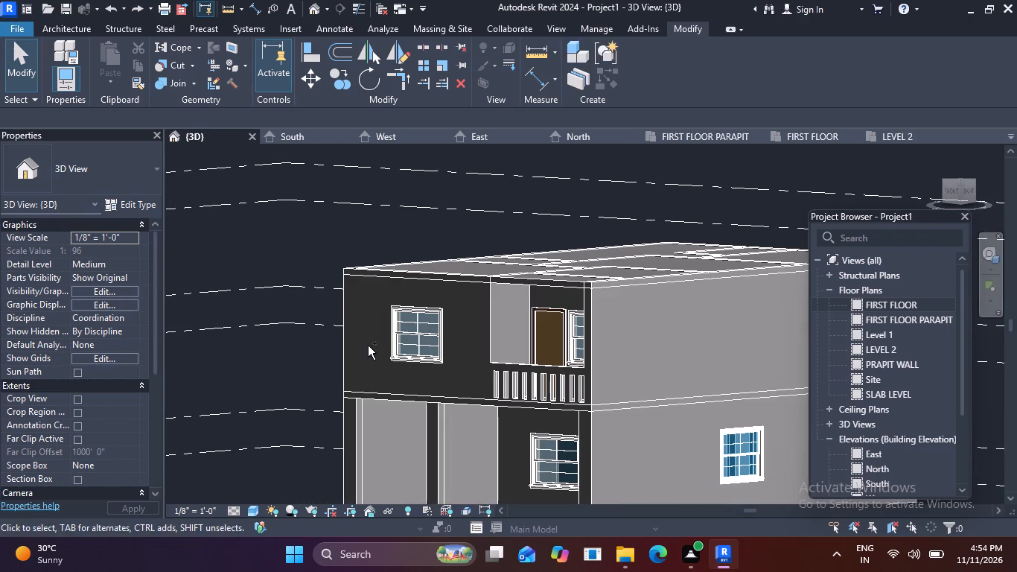
{"action": "key", "text": "ctrl+z"}
{"action": "key", "text": "ctrl+z"}
{"action": "key", "text": "ctrl+z"}
{"action": "key", "text": "ctrl+z"}
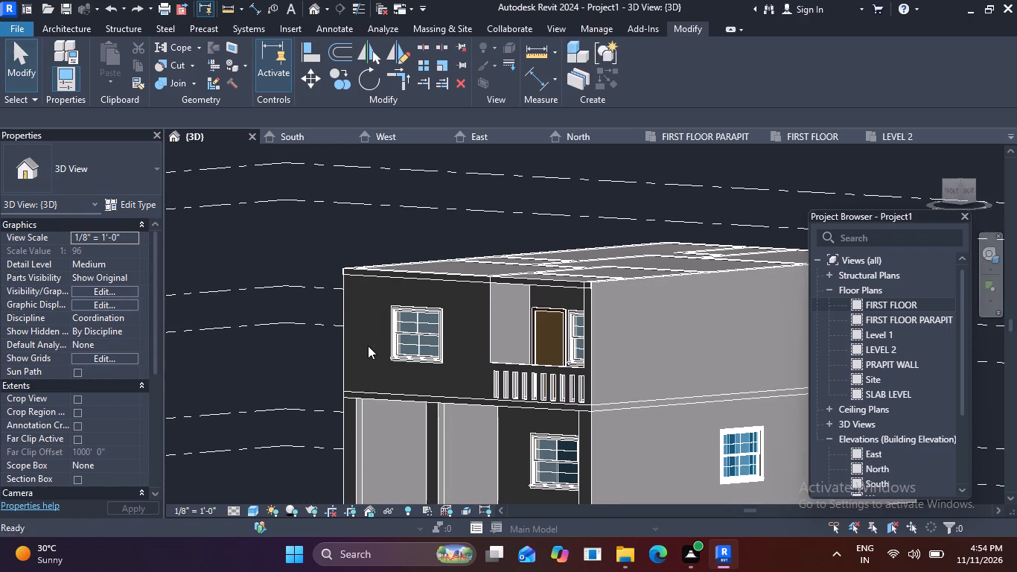
{"action": "key", "text": "ctrl+z"}
{"action": "key", "text": "ctrl+z"}
{"action": "key", "text": "ctrl+z"}
{"action": "key", "text": "ctrl+z"}
{"action": "key", "text": "ctrl+z"}
{"action": "key", "text": "ctrl+z"}
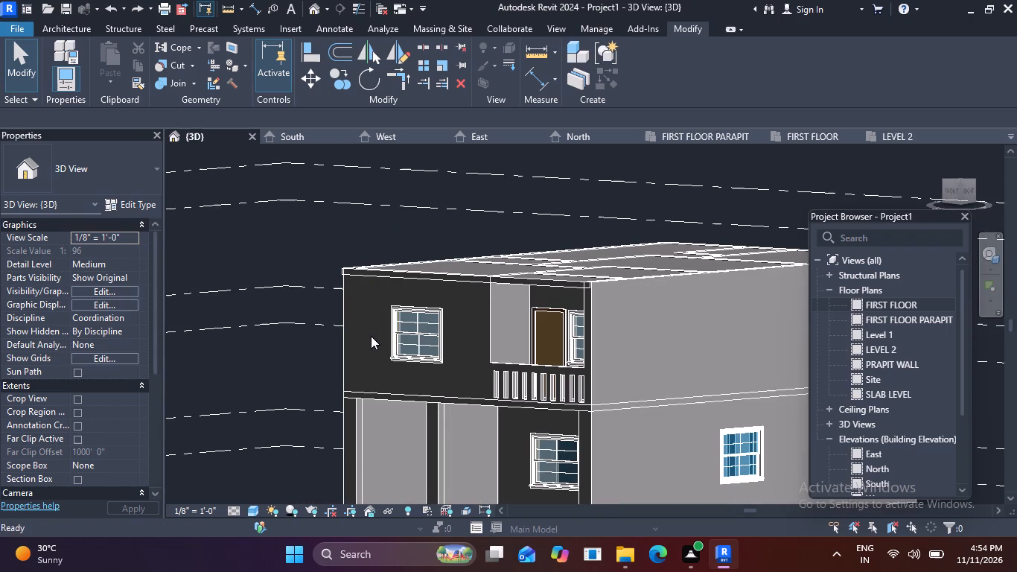
{"action": "key", "text": "ctrl+z"}
{"action": "key", "text": "ctrl+z"}
{"action": "key", "text": "ctrl+z"}
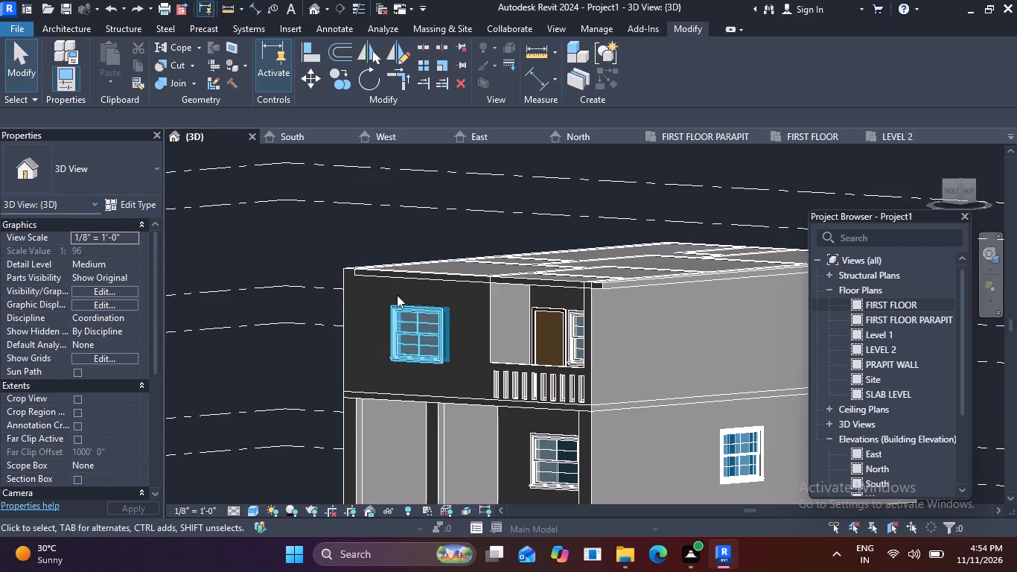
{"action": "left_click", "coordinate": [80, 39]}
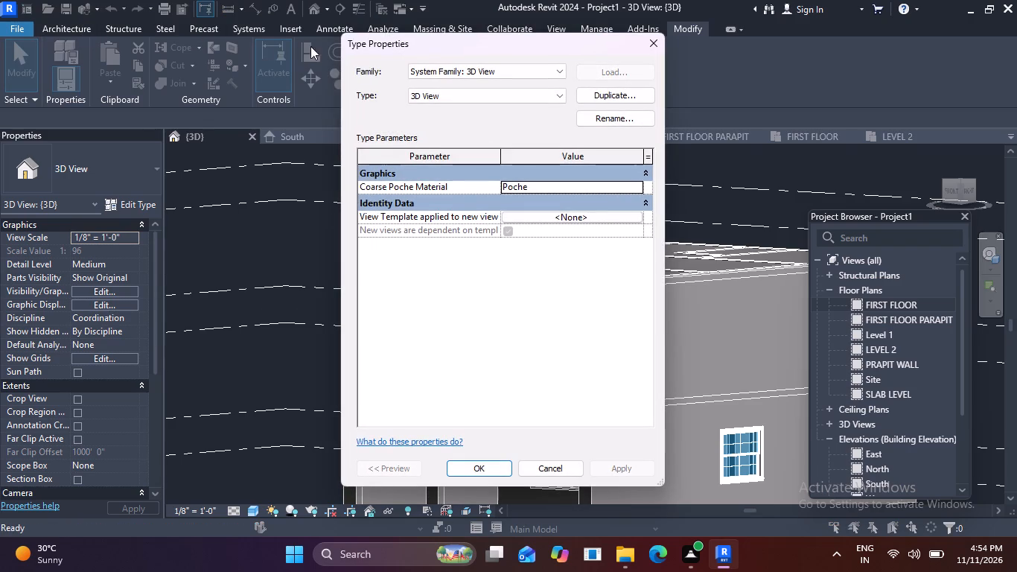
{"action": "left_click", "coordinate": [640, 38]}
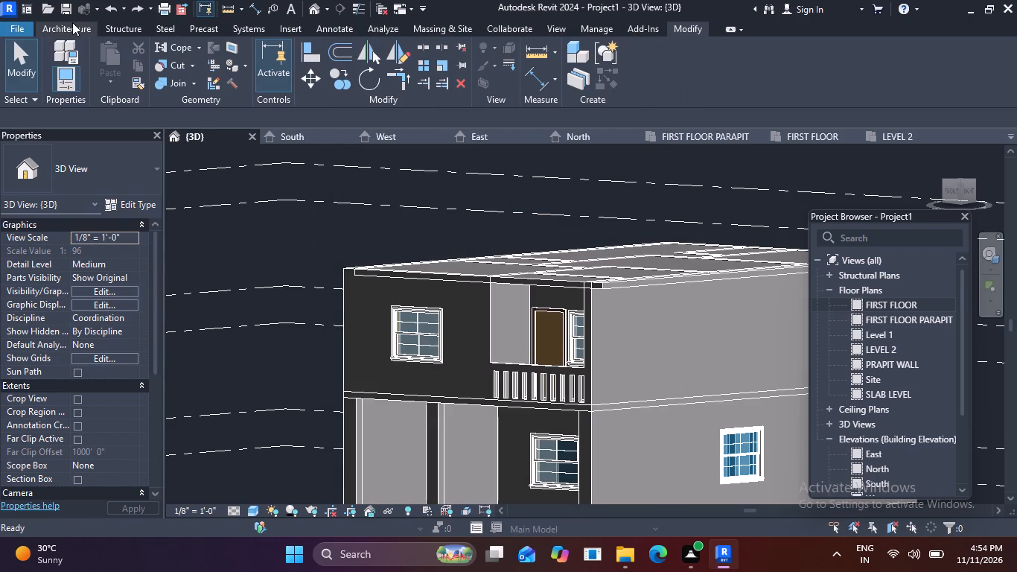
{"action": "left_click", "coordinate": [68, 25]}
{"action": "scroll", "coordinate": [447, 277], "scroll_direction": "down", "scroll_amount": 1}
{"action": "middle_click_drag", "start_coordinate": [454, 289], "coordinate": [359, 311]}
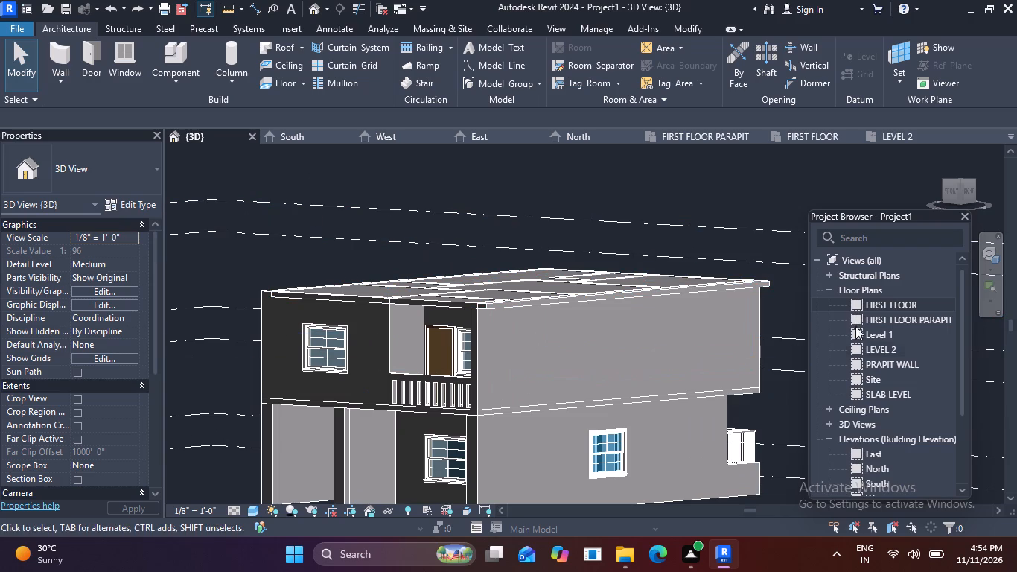
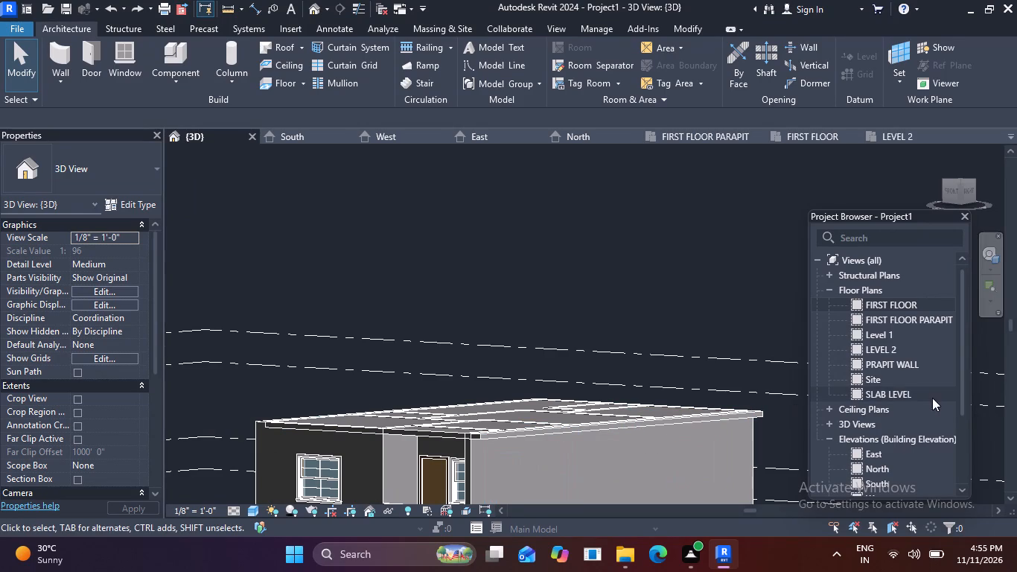
Open the FIRST FLOOR plan and start the Wall command with the WALL 9" type.
{"action": "double_click", "coordinate": [879, 317]}
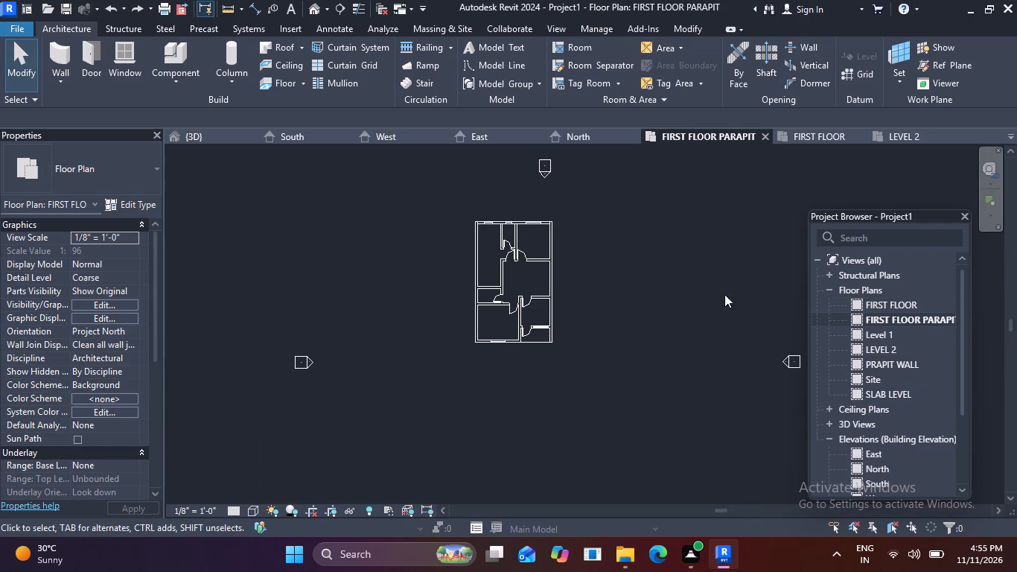
{"action": "double_click", "coordinate": [858, 302]}
{"action": "scroll", "coordinate": [431, 225], "scroll_direction": "up", "scroll_amount": 3}
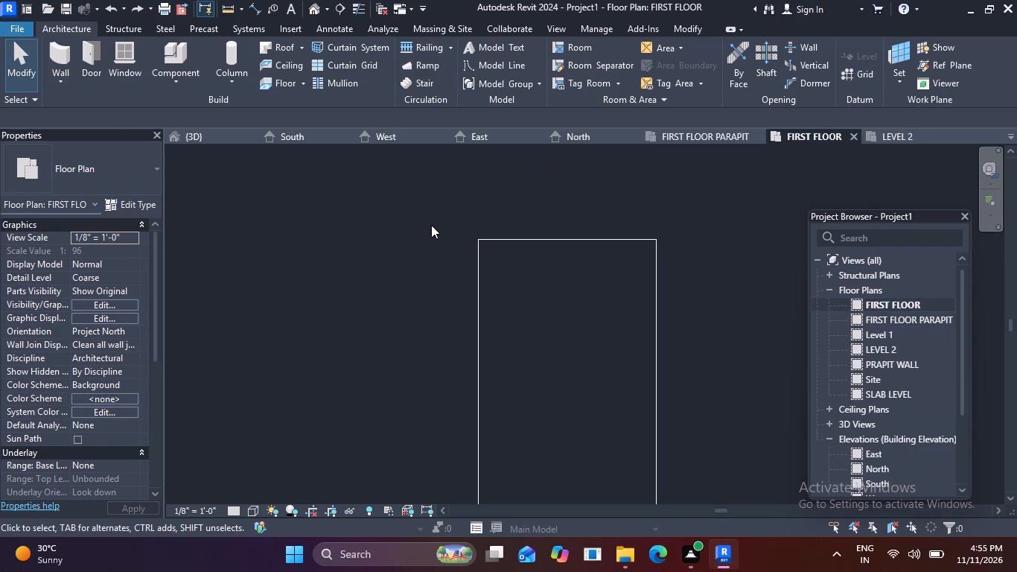
{"action": "left_click", "coordinate": [66, 59]}
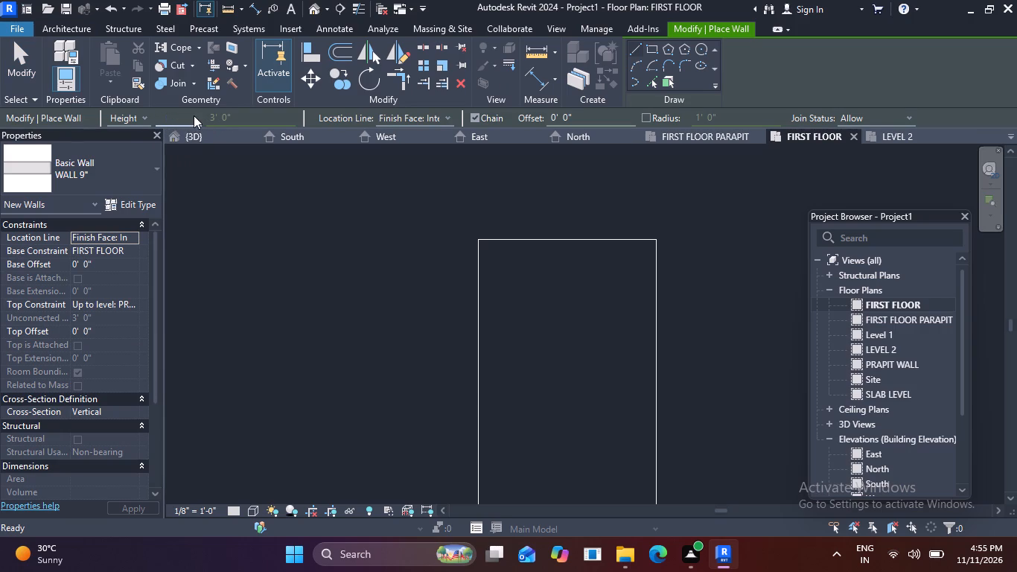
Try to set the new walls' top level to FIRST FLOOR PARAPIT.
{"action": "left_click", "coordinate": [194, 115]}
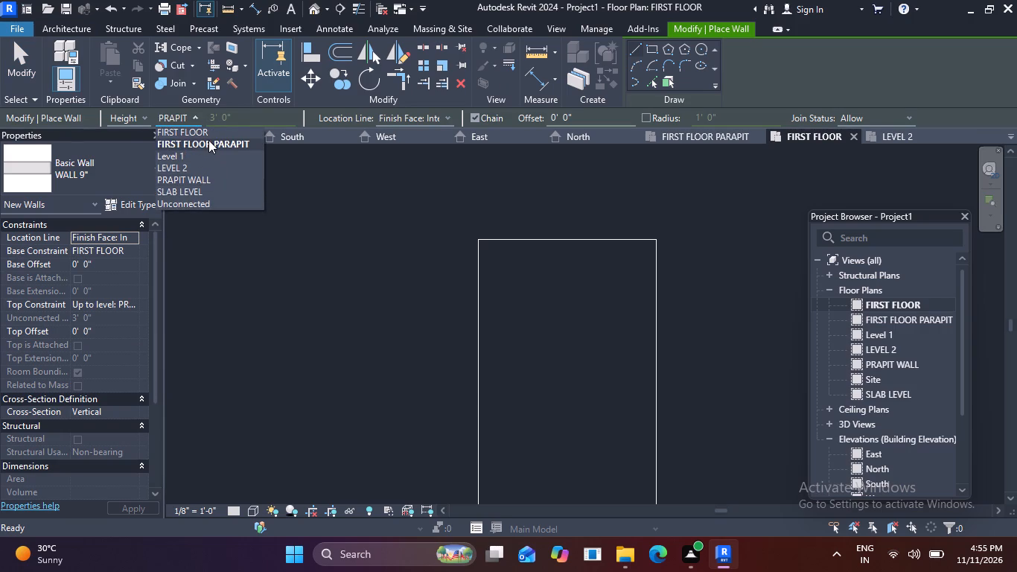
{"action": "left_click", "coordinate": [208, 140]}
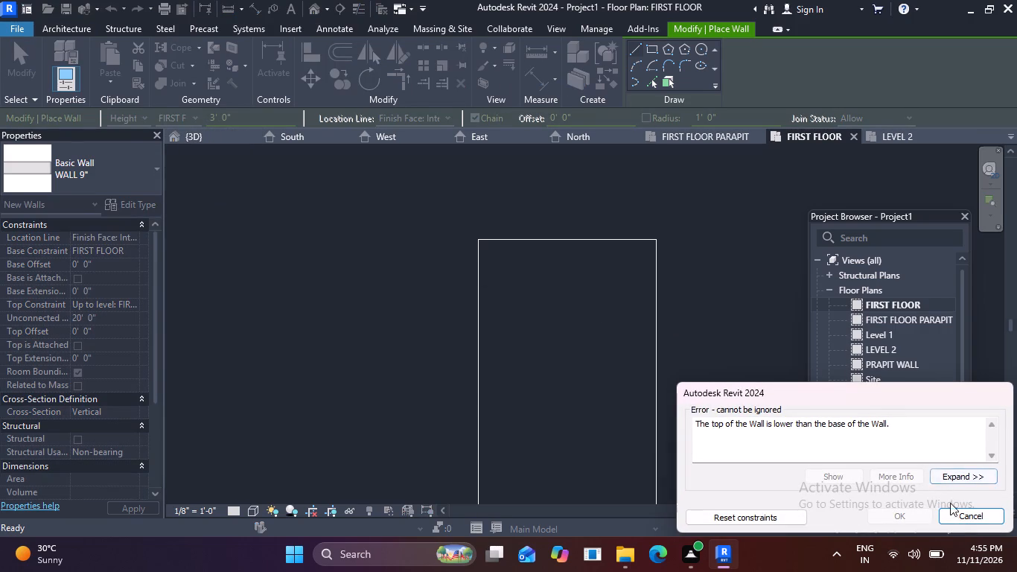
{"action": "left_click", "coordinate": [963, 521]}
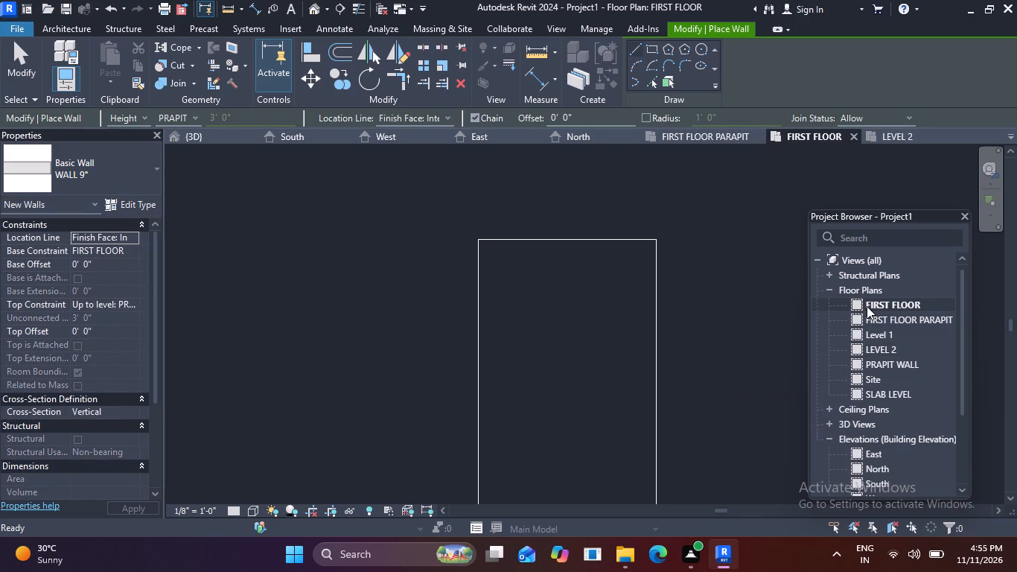
Draw four WALL 9" parapet walls up to level PRAPIT WALL around the 26'-2" wide SLAB 6" outline, with their thickness inside its edge.
{"action": "scroll", "coordinate": [447, 238], "scroll_direction": "down", "scroll_amount": 2}
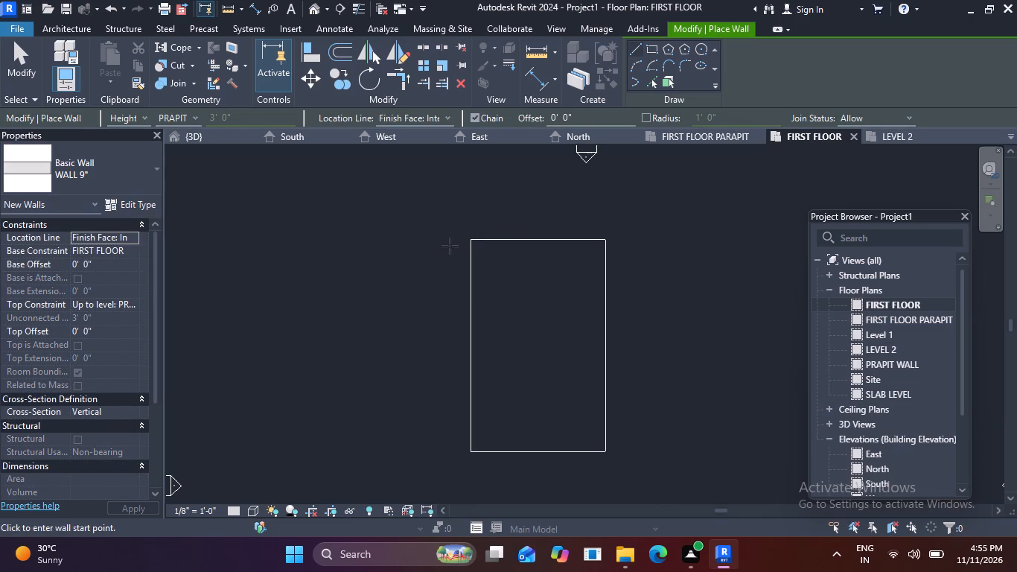
{"action": "scroll", "coordinate": [479, 247], "scroll_direction": "up", "scroll_amount": 5}
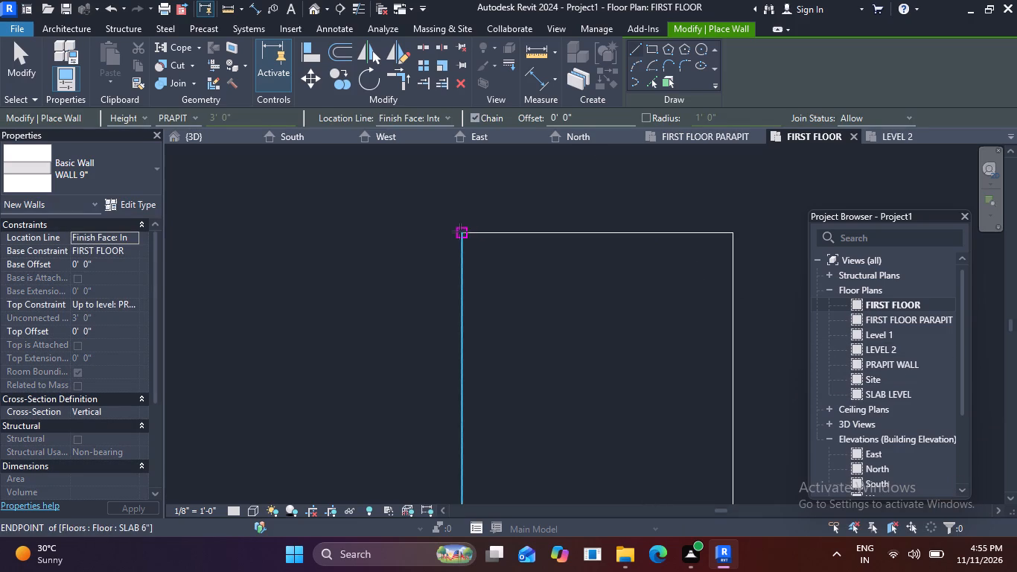
{"action": "left_click", "coordinate": [462, 237]}
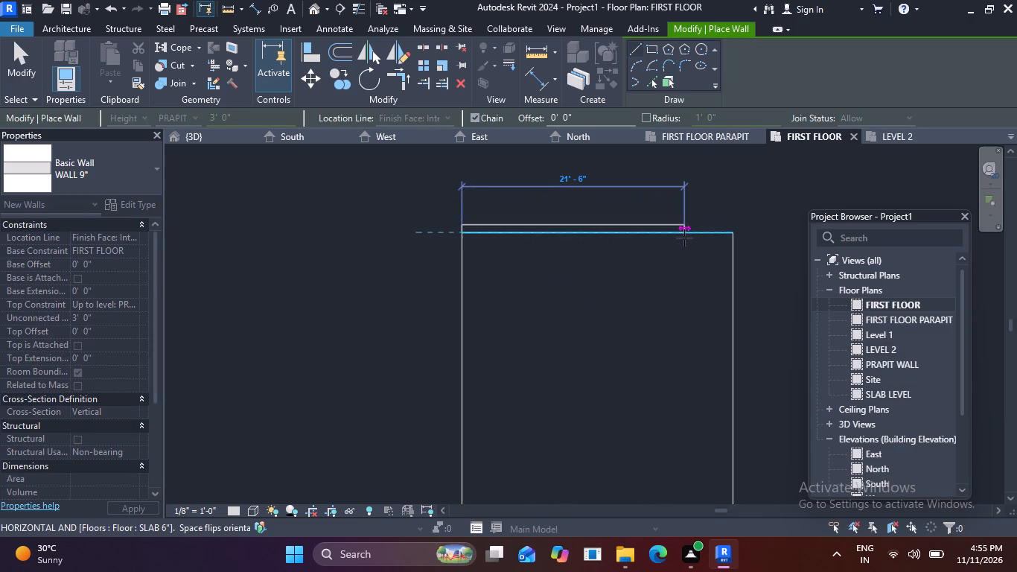
{"action": "key", "text": "space"}
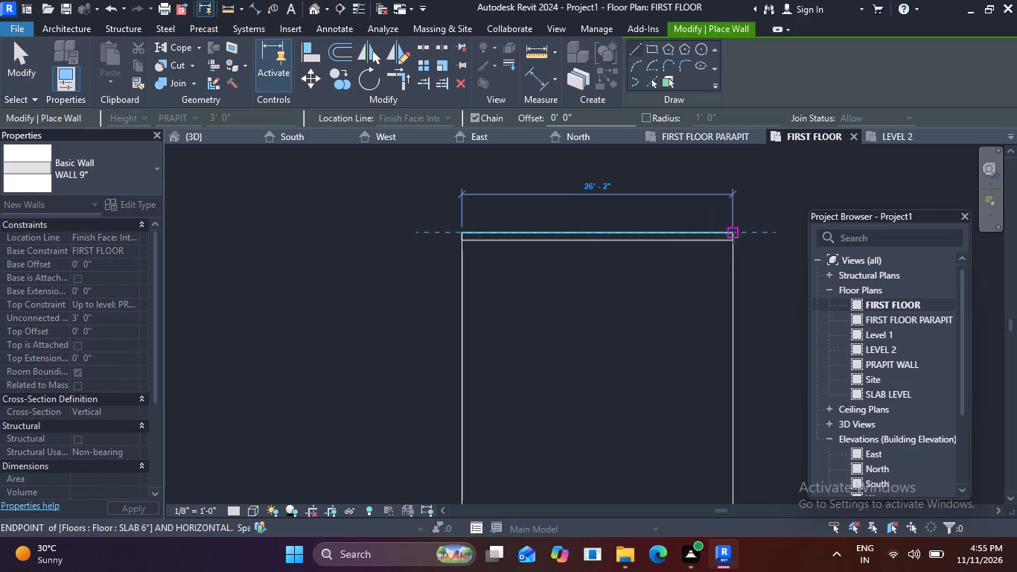
{"action": "left_click", "coordinate": [733, 235]}
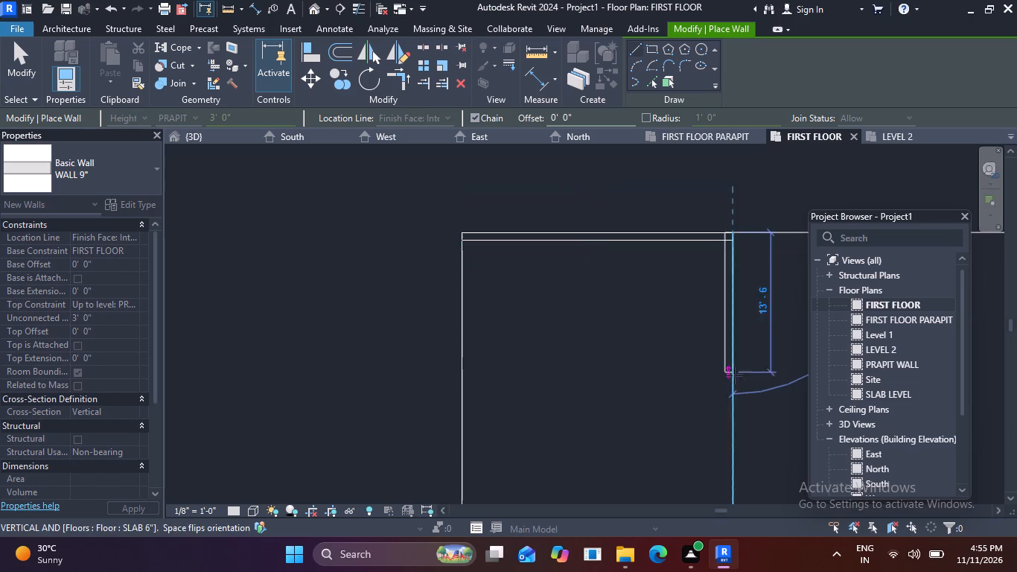
{"action": "middle_click_drag", "start_coordinate": [733, 394], "coordinate": [733, 276]}
{"action": "scroll", "coordinate": [747, 396], "scroll_direction": "down", "scroll_amount": 1}
{"action": "middle_click_drag", "start_coordinate": [747, 396], "coordinate": [732, 276]}
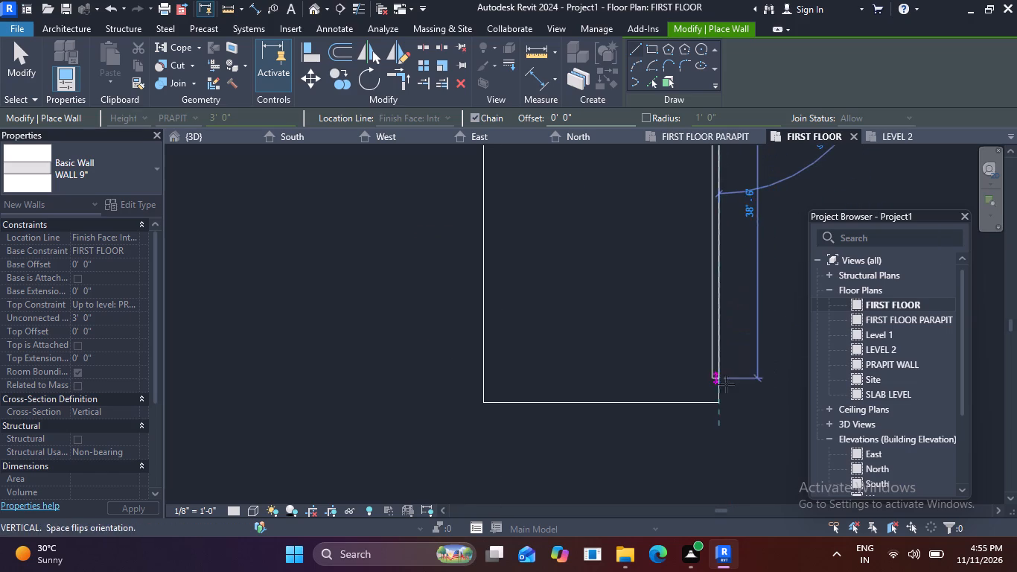
{"action": "left_click", "coordinate": [718, 401]}
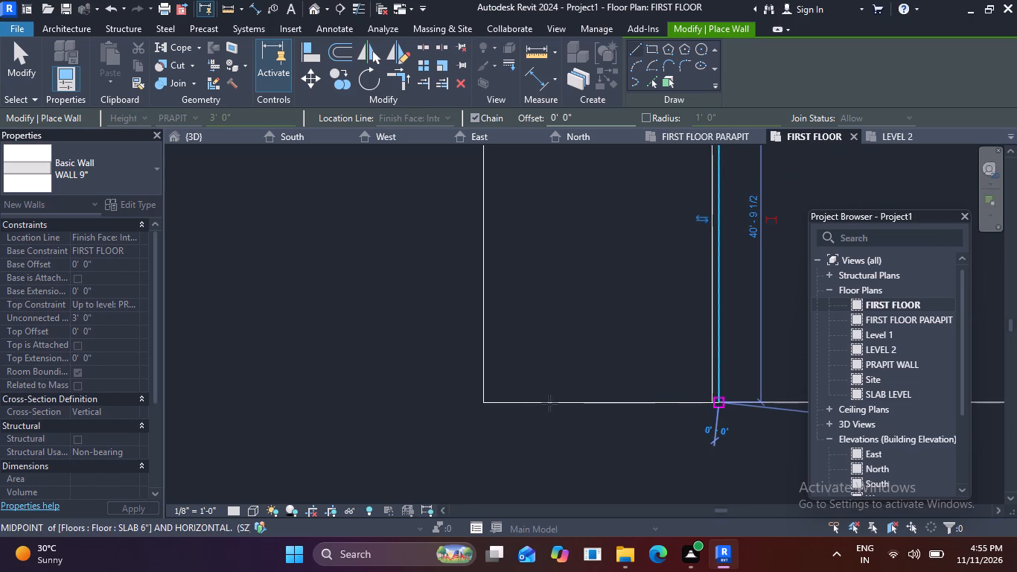
{"action": "left_click", "coordinate": [483, 401]}
{"action": "middle_click_drag", "start_coordinate": [491, 237], "coordinate": [500, 347]}
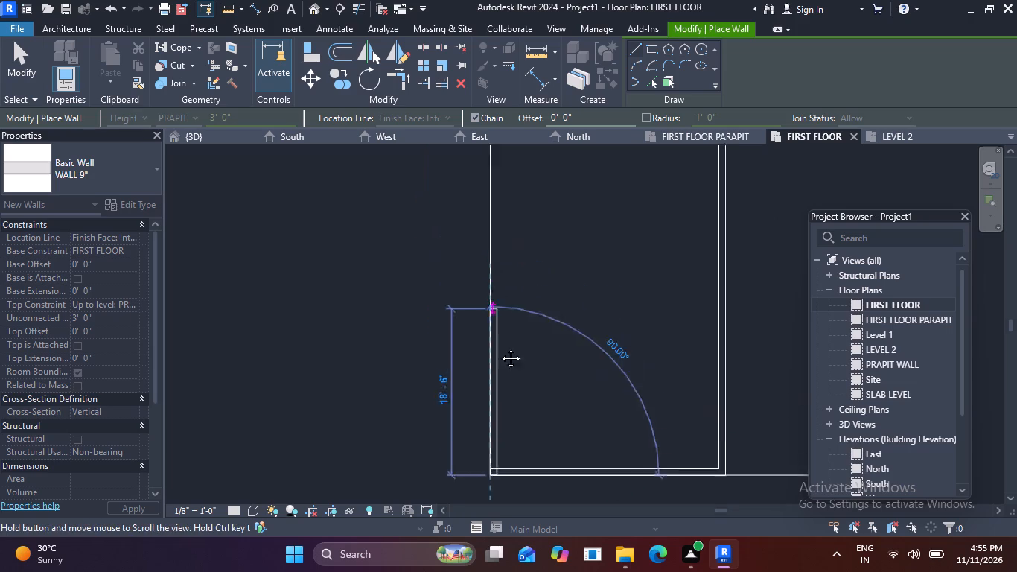
{"action": "middle_click_drag", "start_coordinate": [500, 347], "coordinate": [506, 478]}
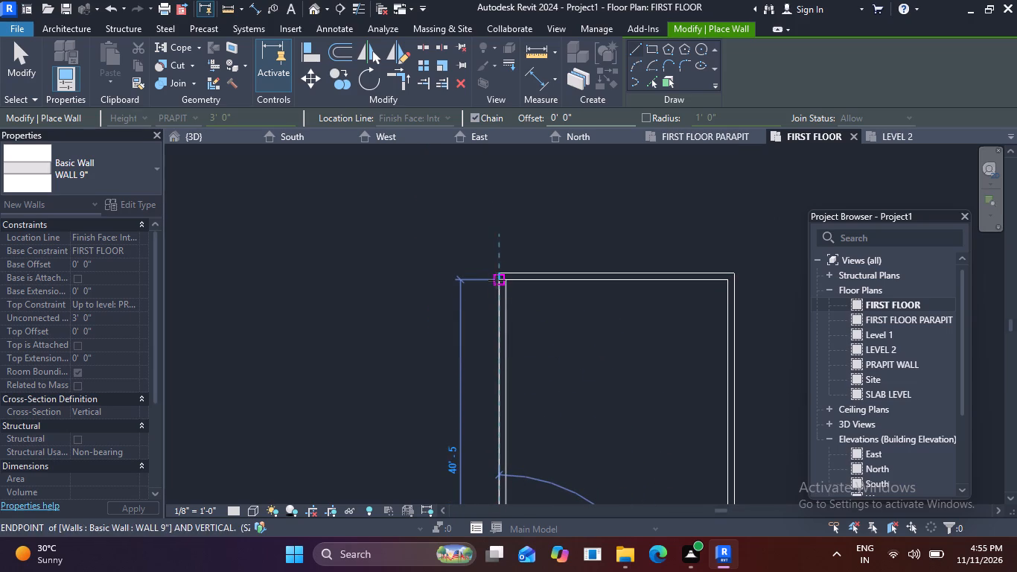
{"action": "left_click", "coordinate": [497, 274]}
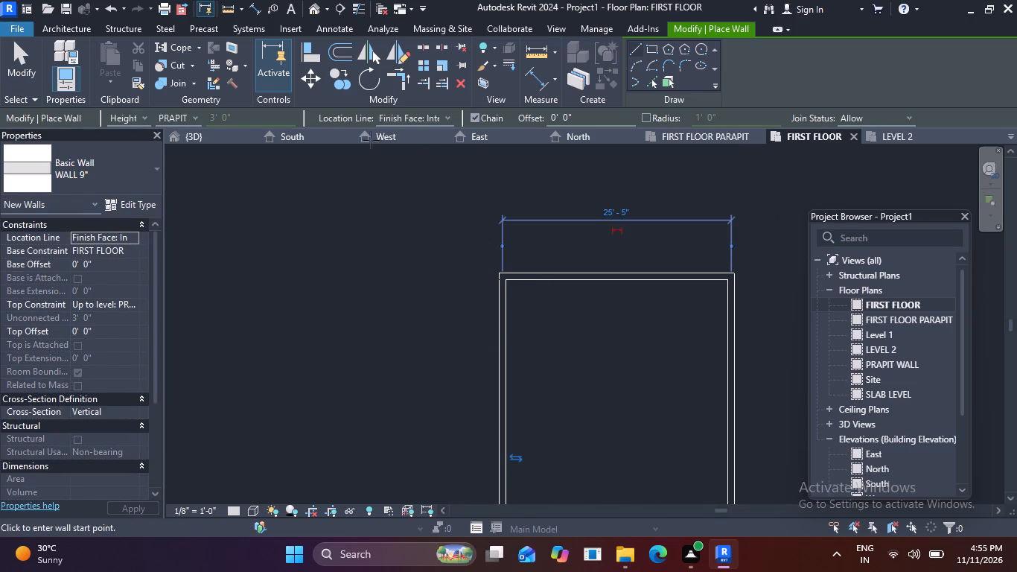
Examine the new parapet walls in the 3D view, the FIRST FLOOR plan and the East elevation.
{"action": "left_click", "coordinate": [319, 10]}
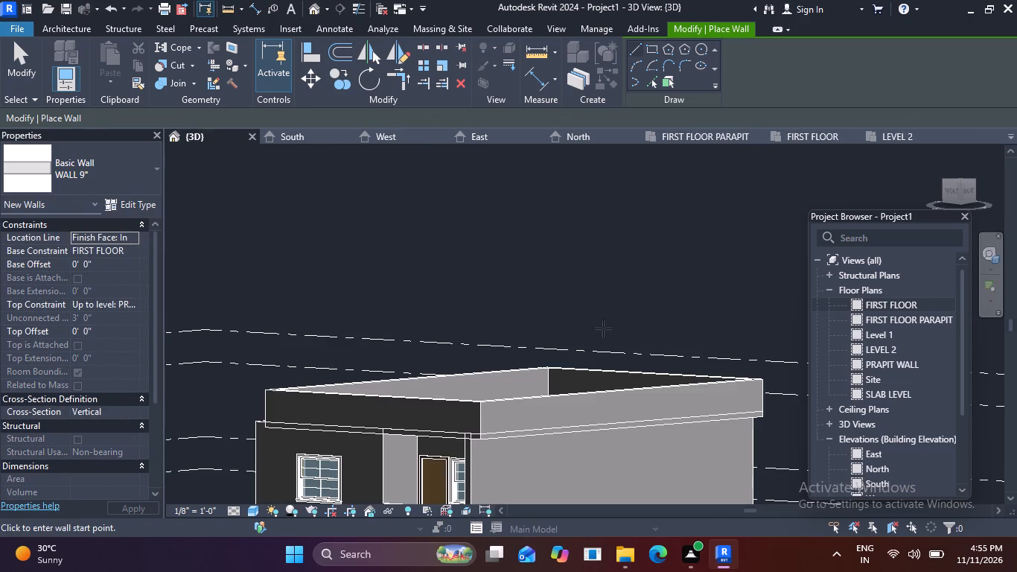
{"action": "scroll", "coordinate": [605, 333], "scroll_direction": "down", "scroll_amount": 1}
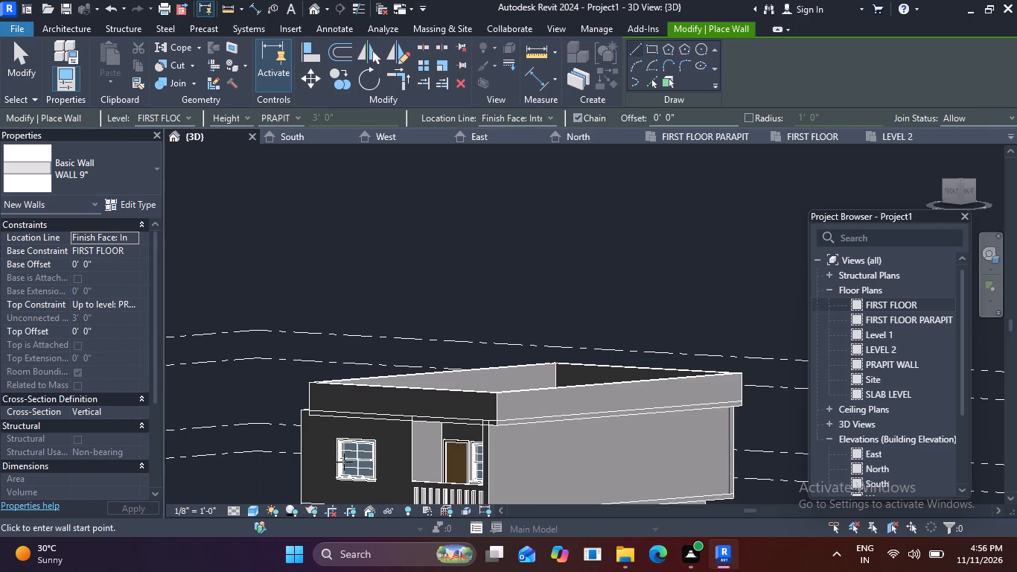
{"action": "middle_click_drag", "start_coordinate": [344, 462], "coordinate": [445, 455], "text": "shift"}
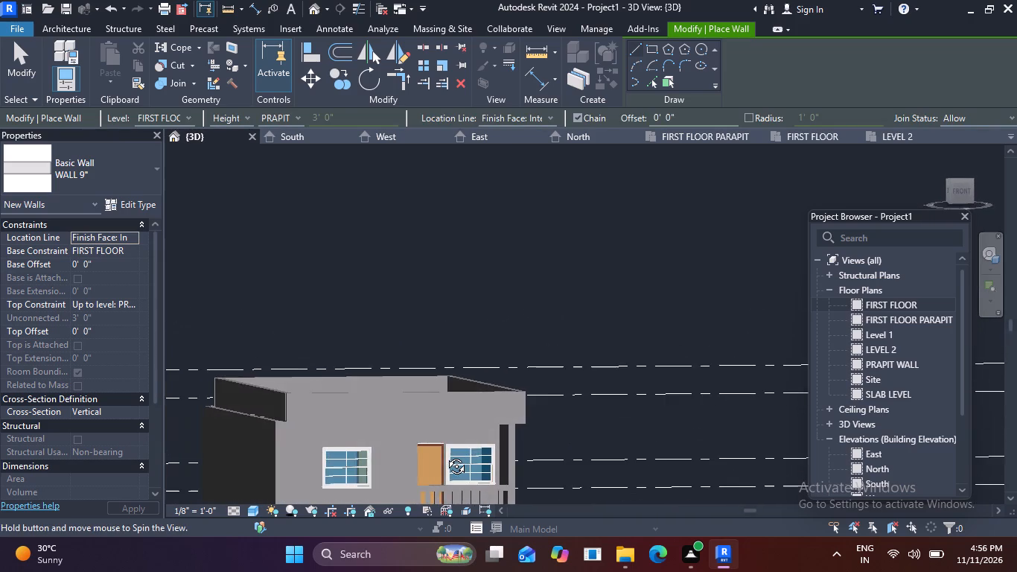
{"action": "middle_click_drag", "start_coordinate": [445, 455], "coordinate": [427, 506], "text": "shift"}
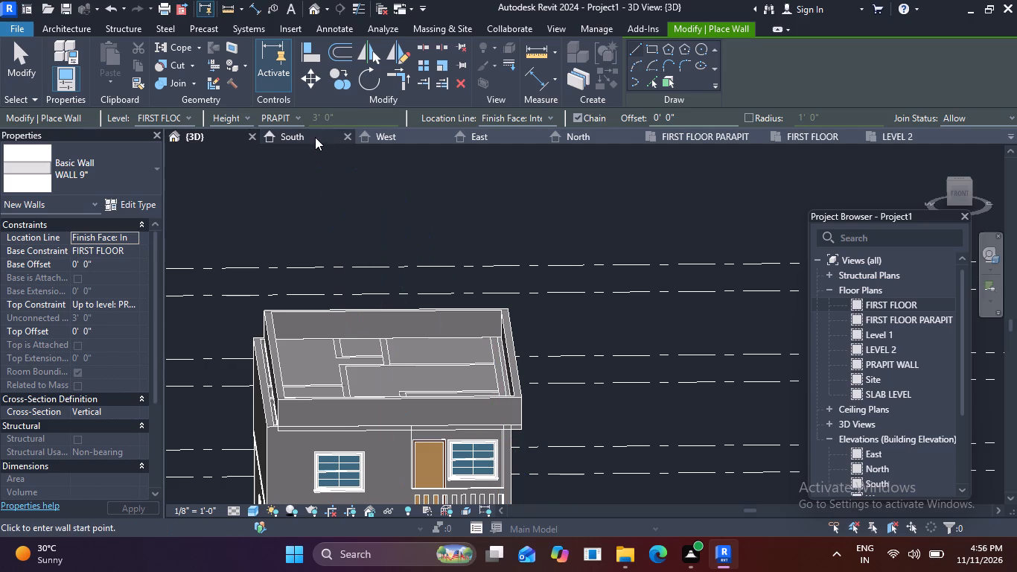
{"action": "double_click", "coordinate": [858, 303]}
{"action": "scroll", "coordinate": [670, 325], "scroll_direction": "down", "scroll_amount": 3}
{"action": "middle_click_drag", "start_coordinate": [677, 345], "coordinate": [652, 267]}
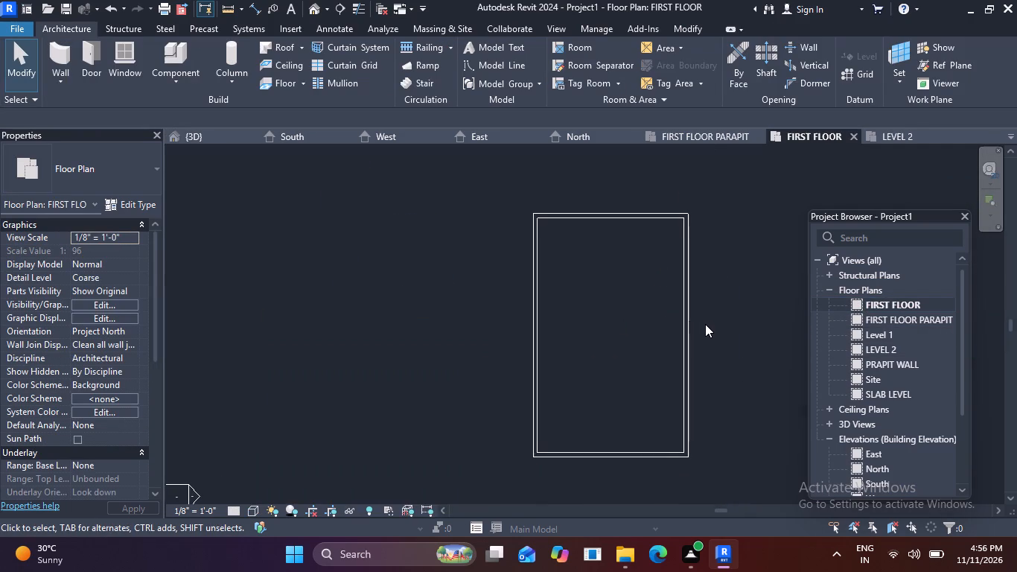
{"action": "scroll", "coordinate": [707, 328], "scroll_direction": "down", "scroll_amount": 3}
{"action": "double_click", "coordinate": [864, 454]}
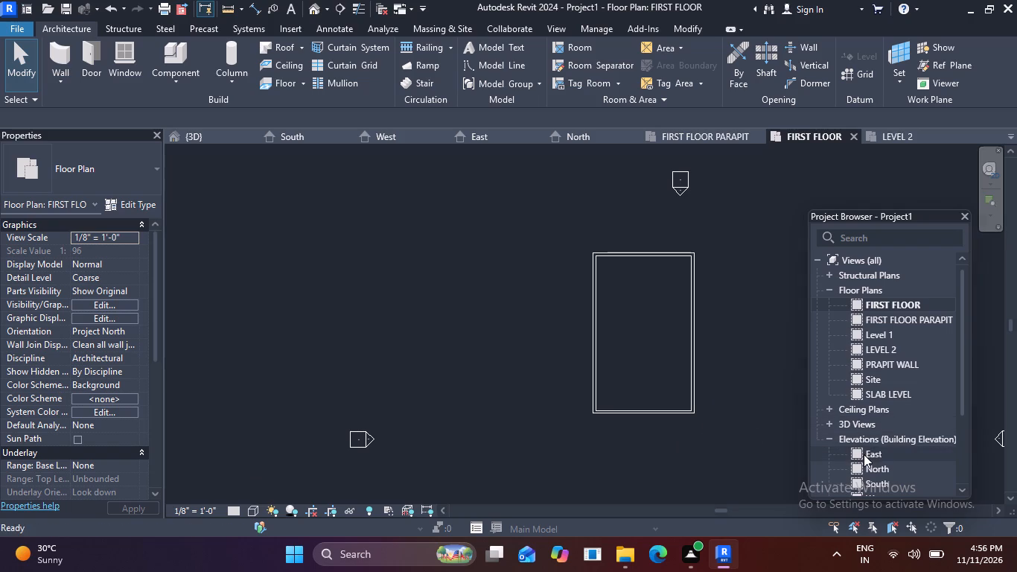
{"action": "scroll", "coordinate": [582, 342], "scroll_direction": "down", "scroll_amount": 4}
{"action": "middle_click_drag", "start_coordinate": [579, 343], "coordinate": [645, 360]}
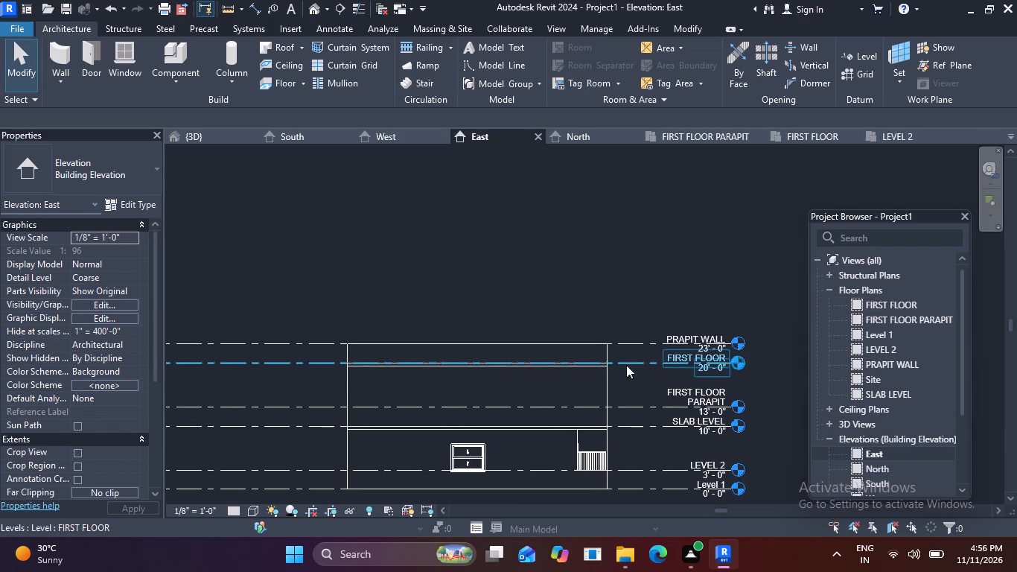
In the North elevation, nudge all four parapet walls sideways until their outer edge aligns with the house's outer wall below.
{"action": "double_click", "coordinate": [867, 466]}
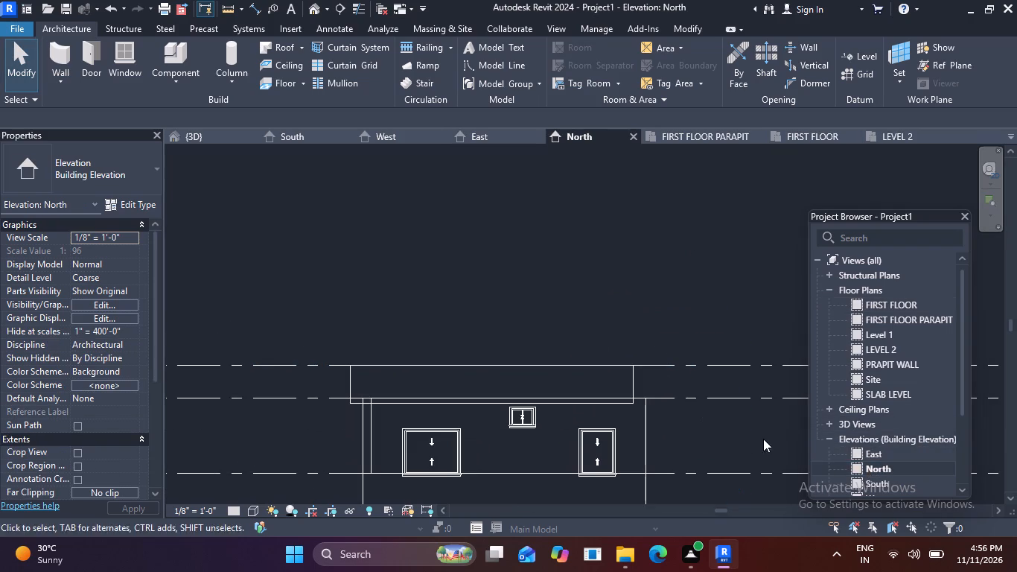
{"action": "scroll", "coordinate": [541, 367], "scroll_direction": "up", "scroll_amount": 3}
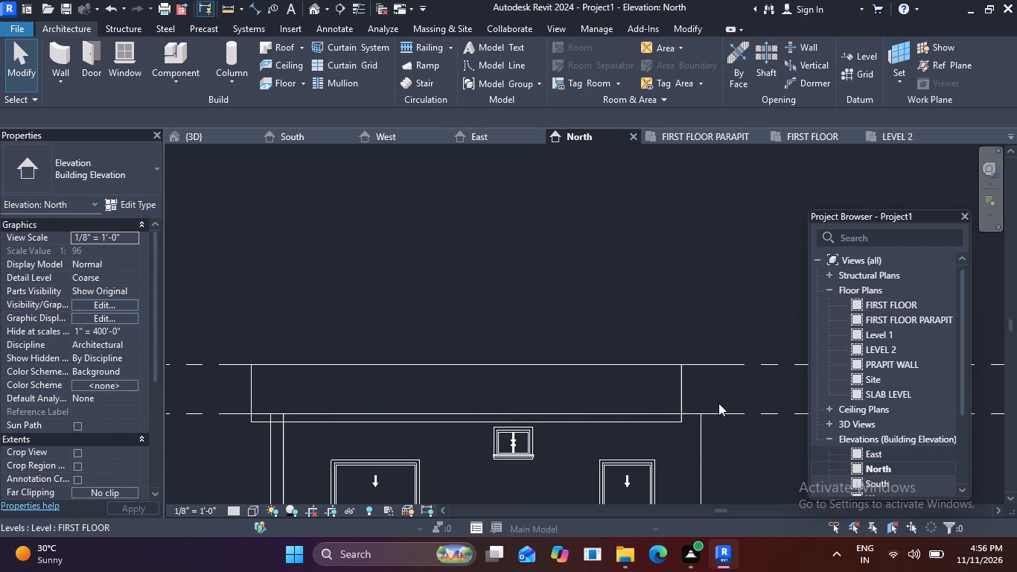
{"action": "left_click_drag", "start_coordinate": [706, 393], "coordinate": [295, 346]}
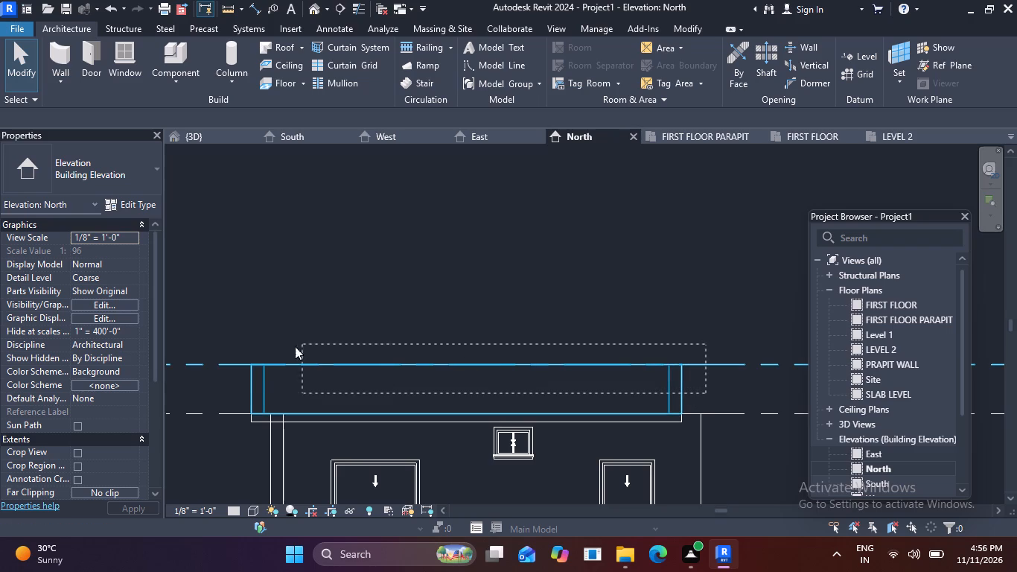
{"action": "left_click_drag", "start_coordinate": [295, 346], "coordinate": [207, 382]}
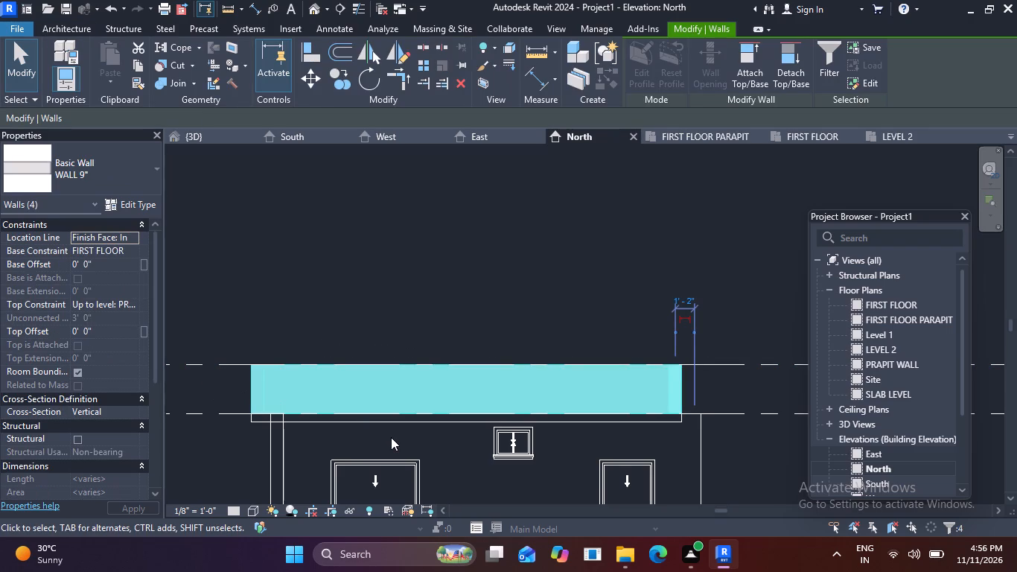
{"action": "key", "text": "ctrl+alt+Right"}
{"action": "key", "text": "ctrl+alt+Right"}
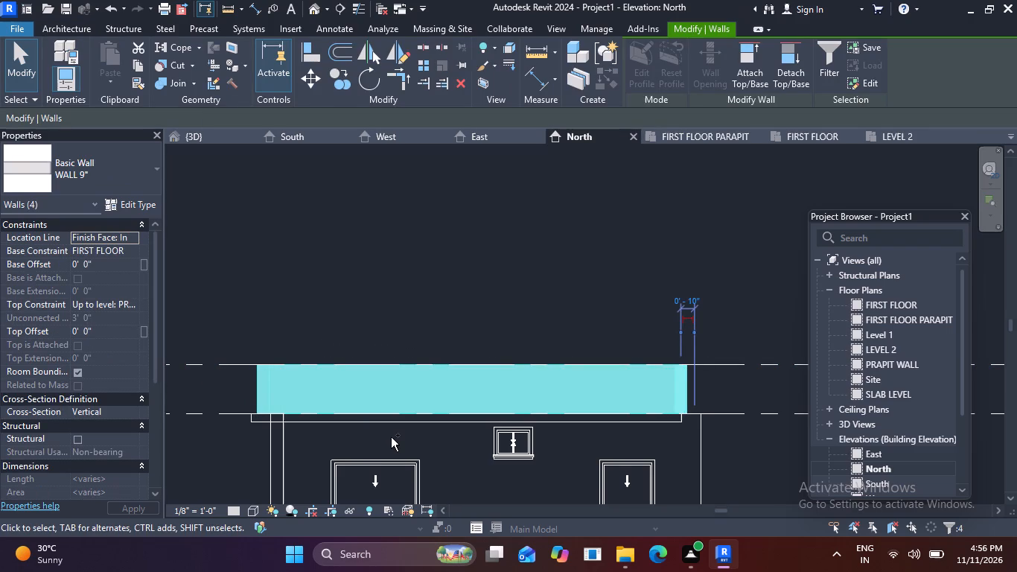
{"action": "key", "text": "ctrl+alt+Right"}
{"action": "key", "text": "ctrl+alt+Right"}
{"action": "key", "text": "ctrl+alt+Right"}
{"action": "key", "text": "ctrl+alt+Right"}
{"action": "key", "text": "ctrl+alt+Right"}
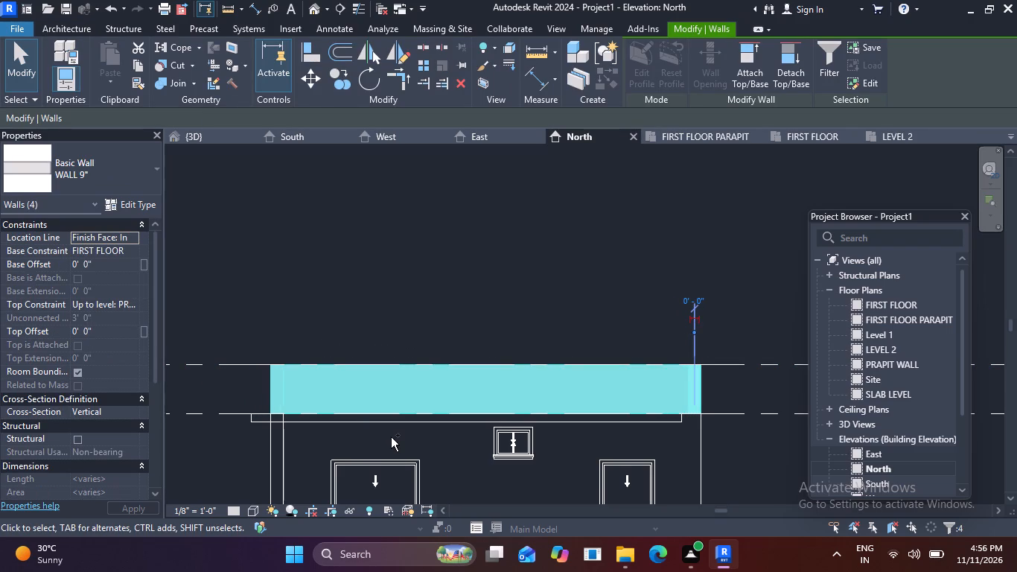
Examine the parapet walls' alignment with the outer walls below, close up at the corner and in the 3D view.
{"action": "scroll", "coordinate": [702, 395], "scroll_direction": "up", "scroll_amount": 11}
{"action": "middle_click_drag", "start_coordinate": [717, 430], "coordinate": [733, 369]}
{"action": "scroll", "coordinate": [717, 430], "scroll_direction": "up", "scroll_amount": 1}
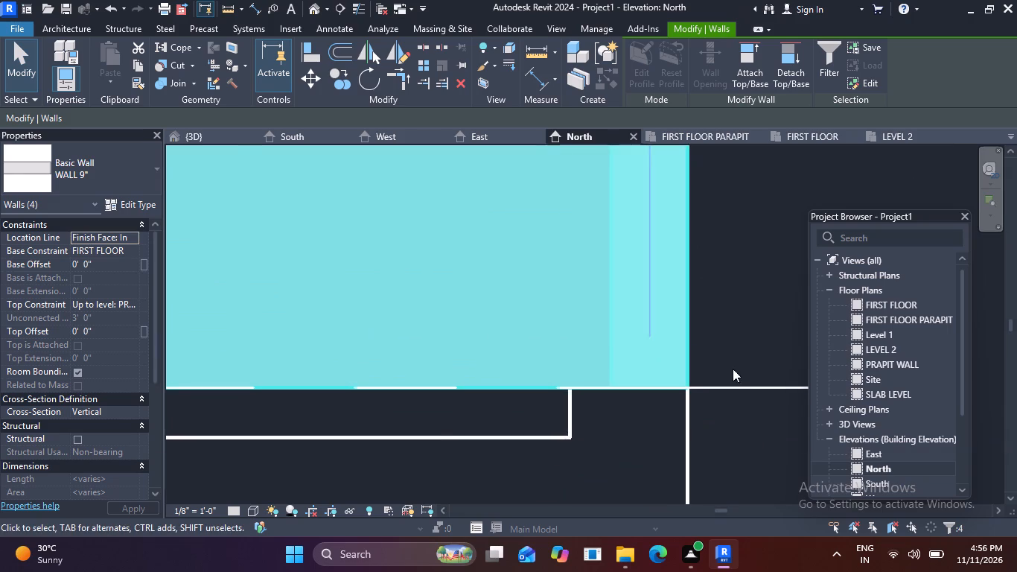
{"action": "scroll", "coordinate": [697, 413], "scroll_direction": "up", "scroll_amount": 11}
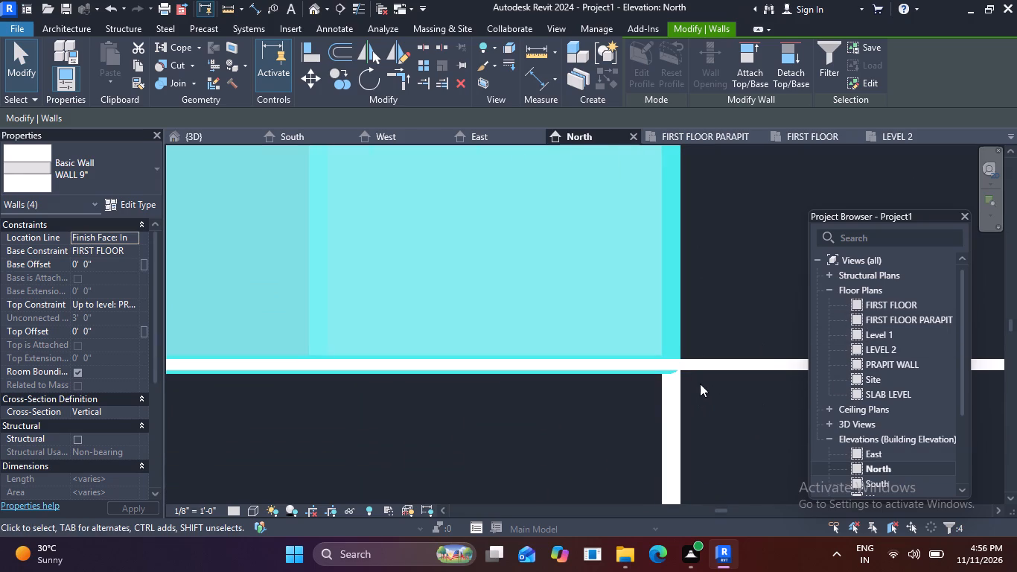
{"action": "scroll", "coordinate": [685, 360], "scroll_direction": "up", "scroll_amount": 6}
{"action": "key", "text": "Escape"}
{"action": "scroll", "coordinate": [713, 326], "scroll_direction": "down", "scroll_amount": 6}
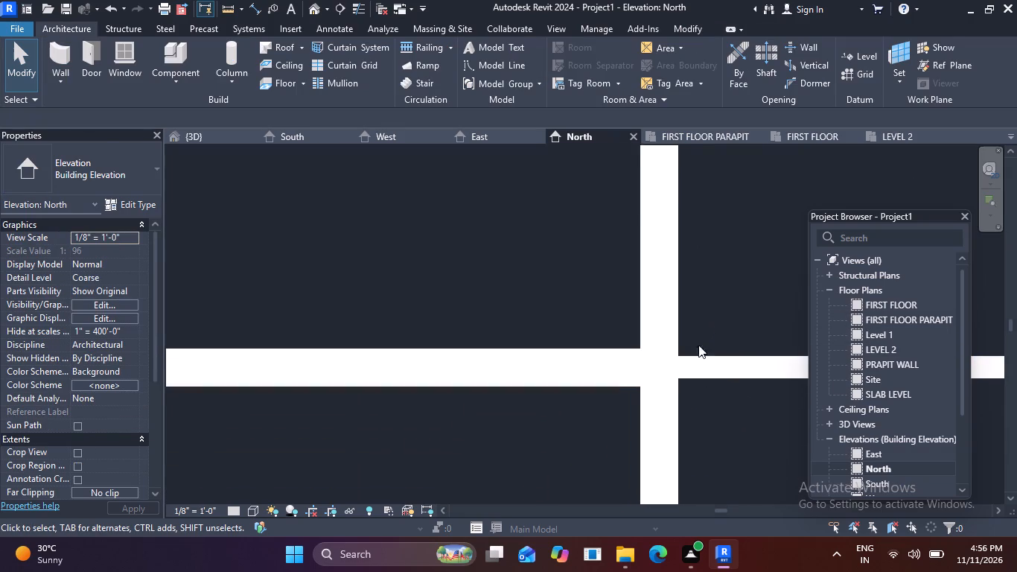
{"action": "scroll", "coordinate": [698, 345], "scroll_direction": "down", "scroll_amount": 7}
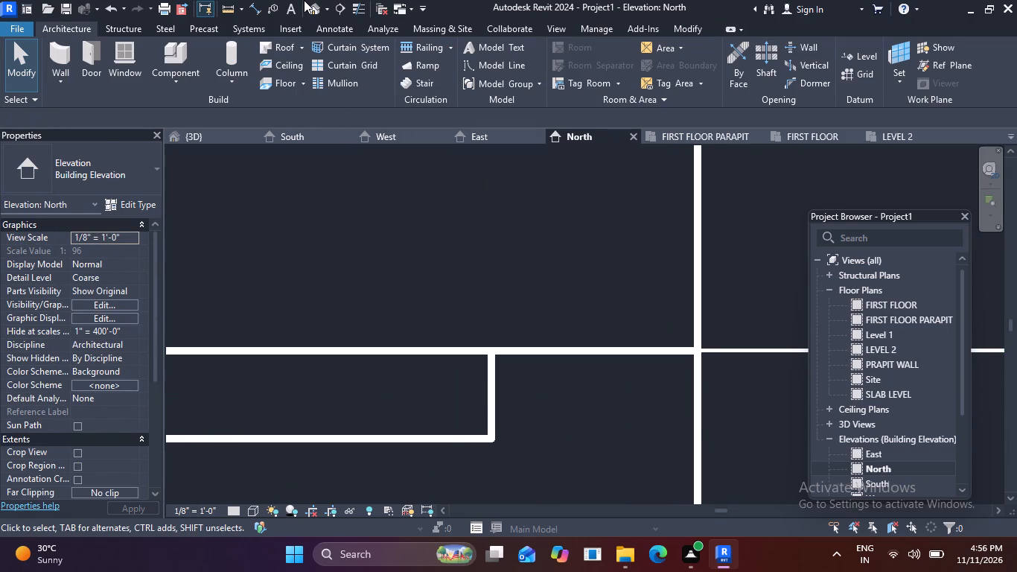
{"action": "left_click", "coordinate": [306, 6]}
{"action": "scroll", "coordinate": [398, 168], "scroll_direction": "down", "scroll_amount": 1}
{"action": "scroll", "coordinate": [496, 360], "scroll_direction": "up", "scroll_amount": 3}
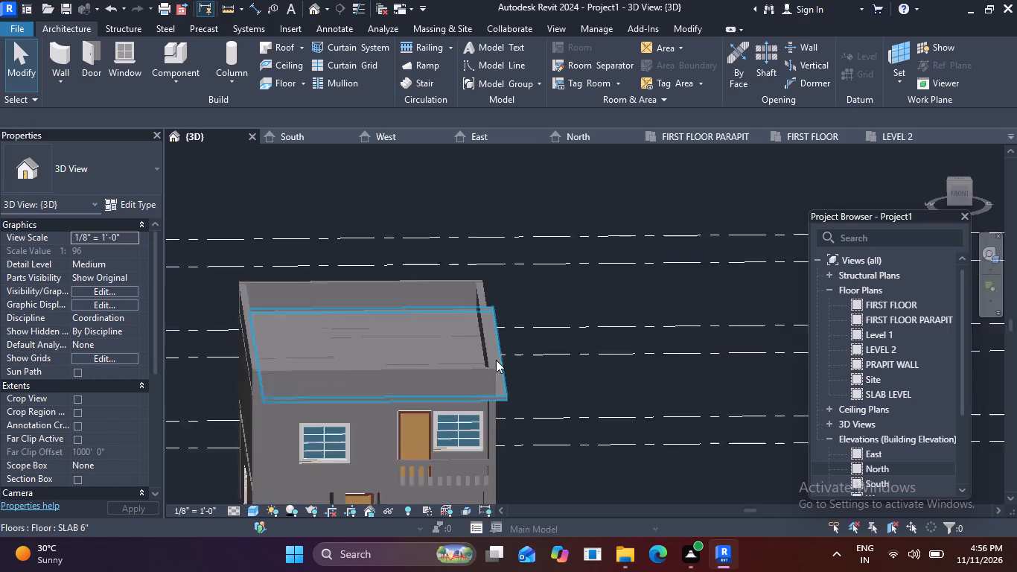
{"action": "scroll", "coordinate": [596, 364], "scroll_direction": "down", "scroll_amount": 3}
{"action": "middle_click_drag", "start_coordinate": [605, 355], "coordinate": [641, 285]}
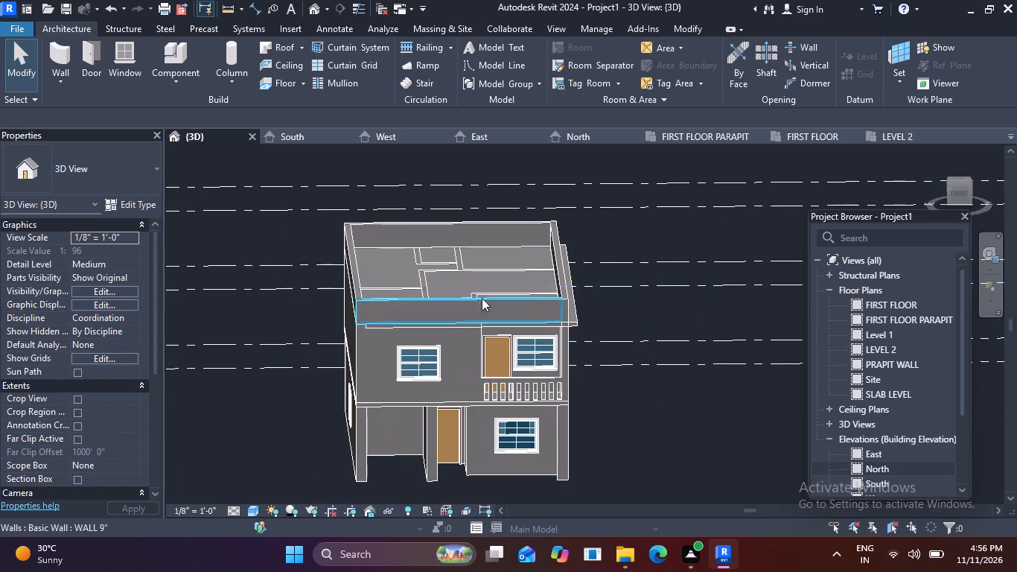
In the North elevation, nudge the SLAB 6" roof slab sideways until its edge aligns with the parapet's outer edge.
{"action": "scroll", "coordinate": [361, 305], "scroll_direction": "up", "scroll_amount": 5}
{"action": "middle_click_drag", "start_coordinate": [746, 335], "coordinate": [675, 333]}
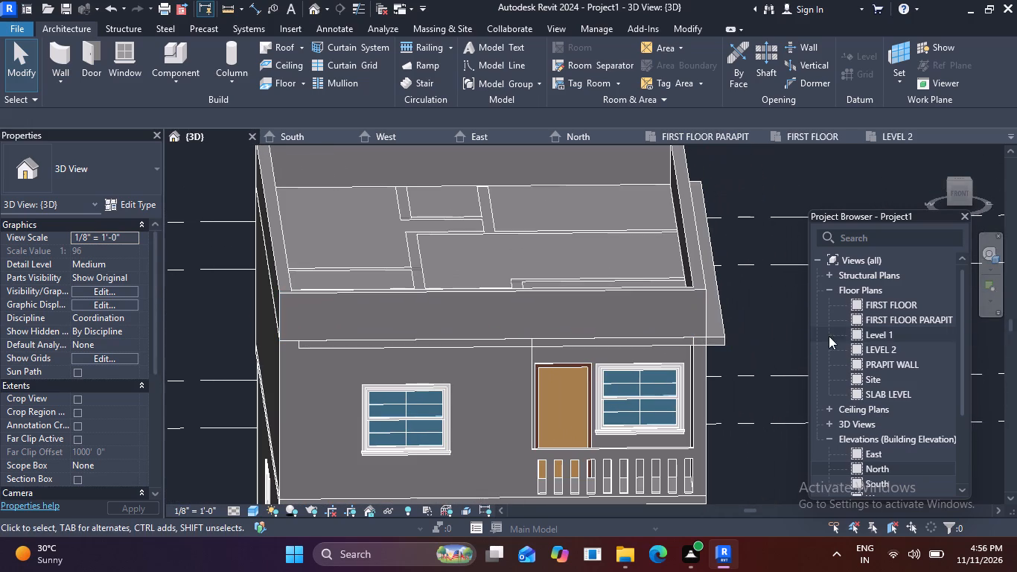
{"action": "middle_click_drag", "start_coordinate": [762, 332], "coordinate": [729, 334], "text": "shift"}
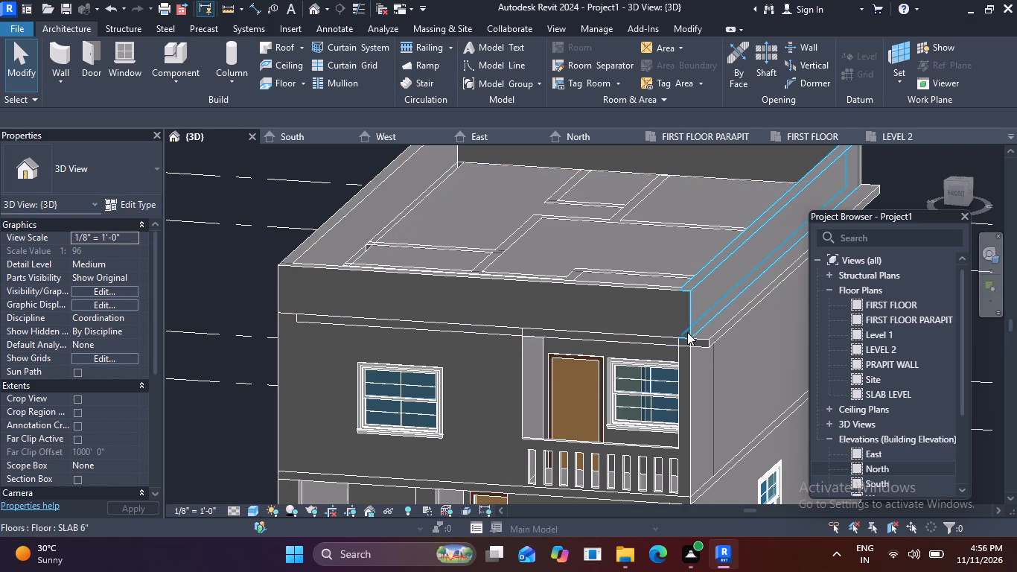
{"action": "double_click", "coordinate": [856, 471]}
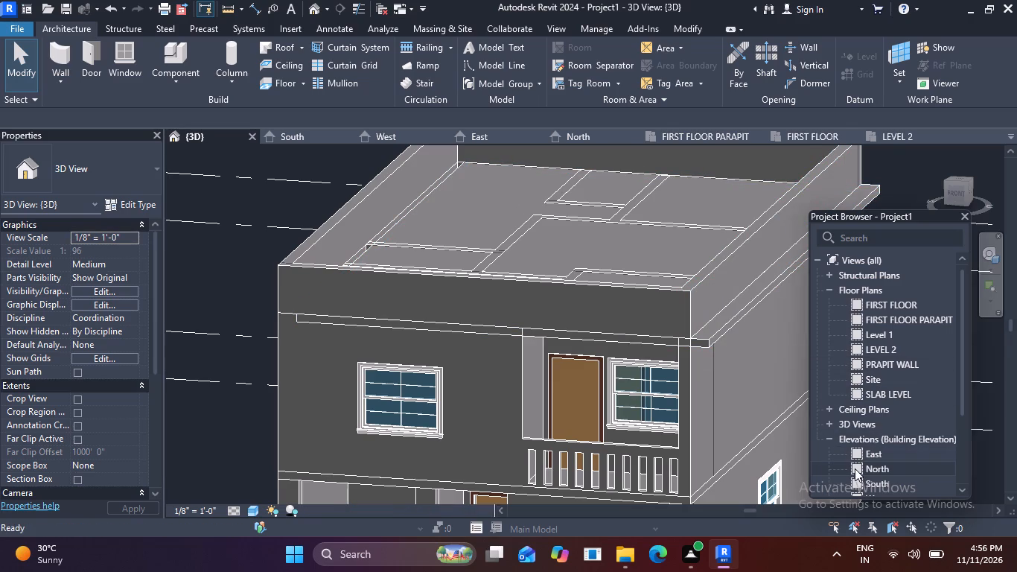
{"action": "scroll", "coordinate": [732, 368], "scroll_direction": "down", "scroll_amount": 18}
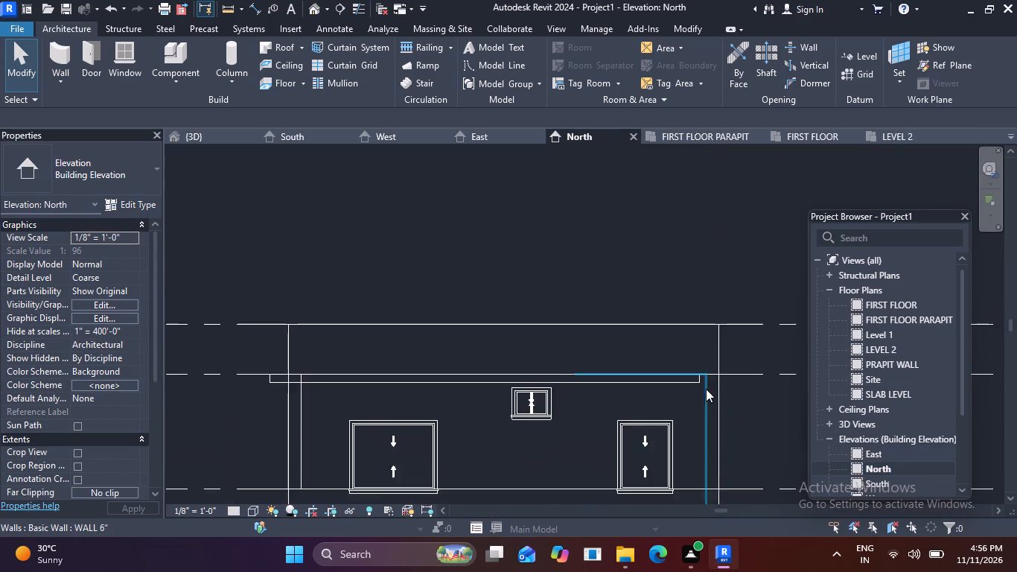
{"action": "left_click", "coordinate": [329, 378]}
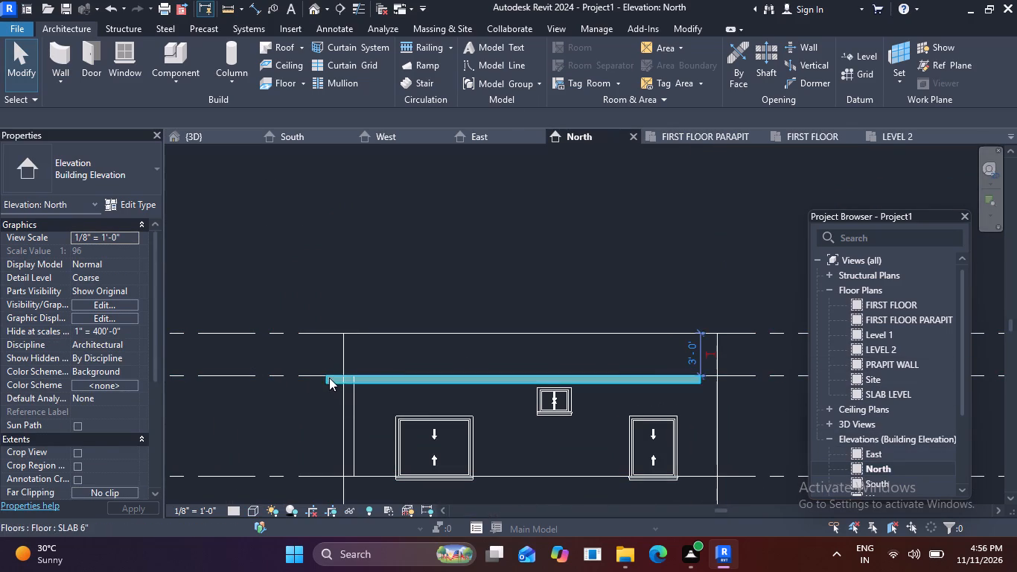
{"action": "scroll", "coordinate": [690, 403], "scroll_direction": "up", "scroll_amount": 3}
{"action": "middle_click_drag", "start_coordinate": [674, 440], "coordinate": [645, 448]}
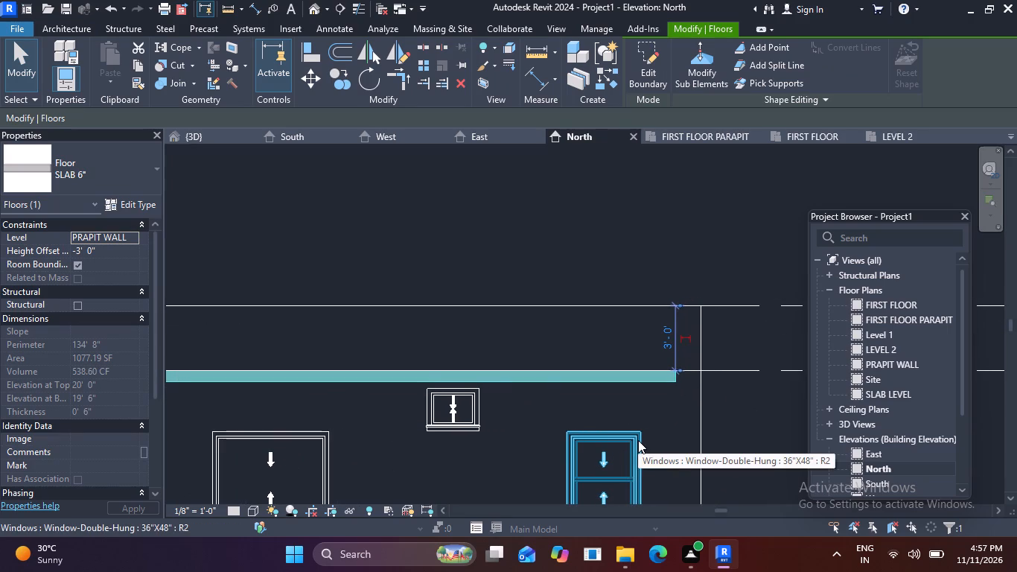
{"action": "key", "text": "ctrl+alt+Right"}
{"action": "key", "text": "ctrl+alt+Right"}
{"action": "key", "text": "ctrl+alt+Right"}
{"action": "key", "text": "ctrl+alt+Right"}
{"action": "key", "text": "ctrl+alt+Right"}
{"action": "key", "text": "ctrl+alt+Right"}
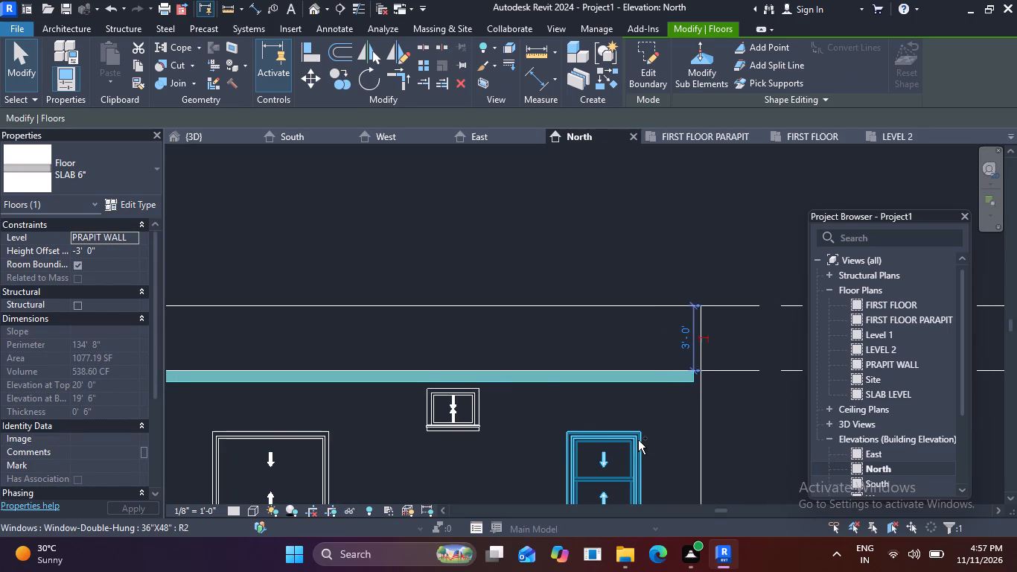
{"action": "key", "text": "ctrl+alt+Right"}
{"action": "scroll", "coordinate": [733, 417], "scroll_direction": "up", "scroll_amount": 5}
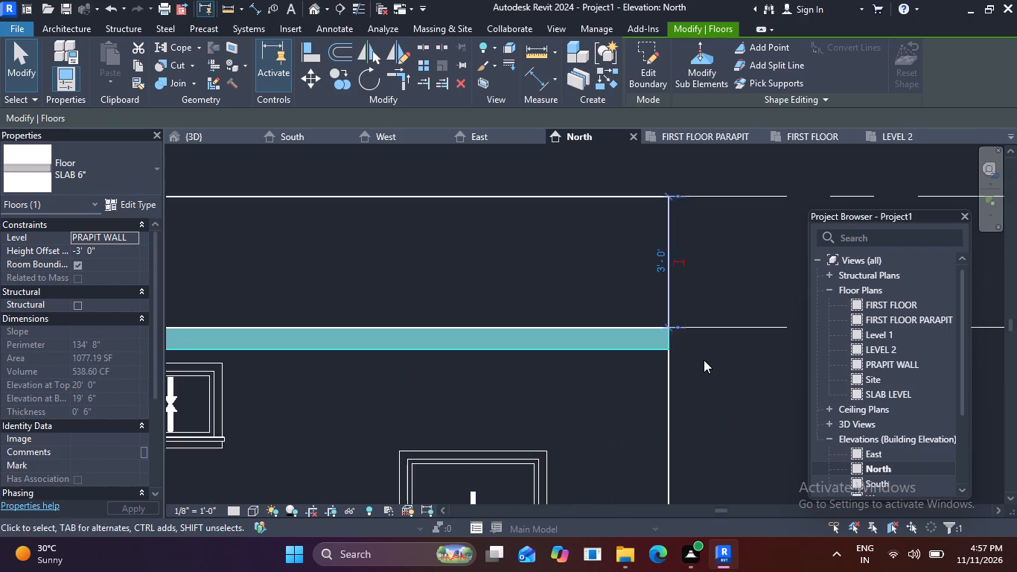
{"action": "scroll", "coordinate": [669, 333], "scroll_direction": "up", "scroll_amount": 7}
{"action": "scroll", "coordinate": [738, 330], "scroll_direction": "up", "scroll_amount": 6}
{"action": "scroll", "coordinate": [673, 420], "scroll_direction": "up", "scroll_amount": 3}
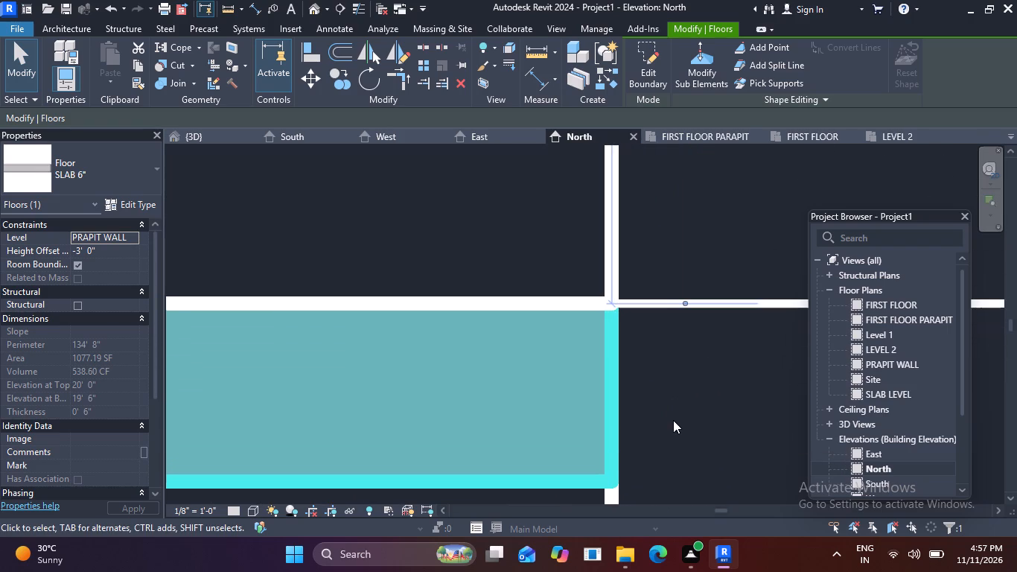
{"action": "scroll", "coordinate": [678, 418], "scroll_direction": "down", "scroll_amount": 6}
{"action": "key", "text": "grave"}
{"action": "key", "text": "Escape"}
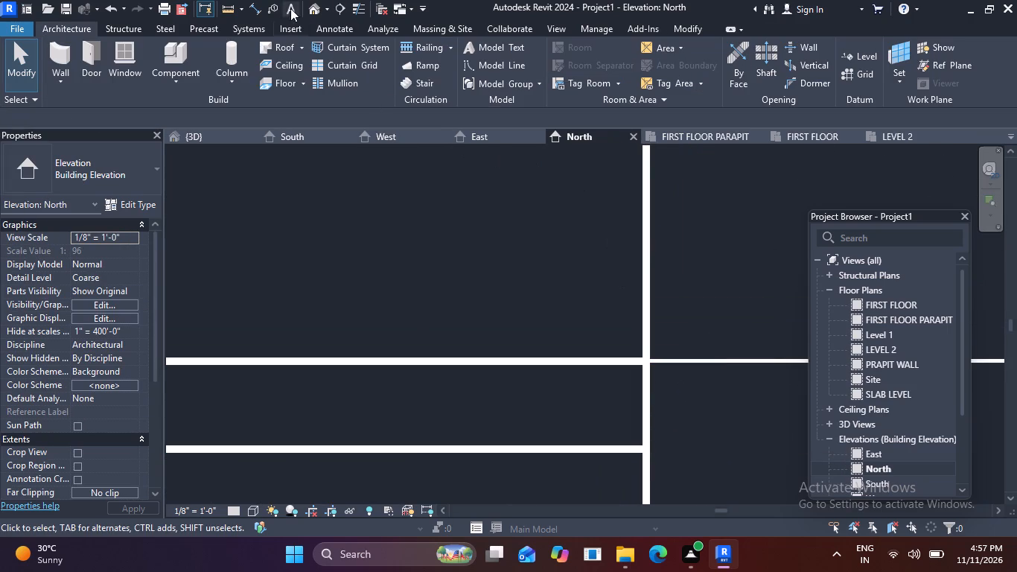
Examine the roof slab and parapet alignment with the outer walls in the 3D view.
{"action": "left_click", "coordinate": [307, 2]}
{"action": "scroll", "coordinate": [450, 170], "scroll_direction": "down", "scroll_amount": 3}
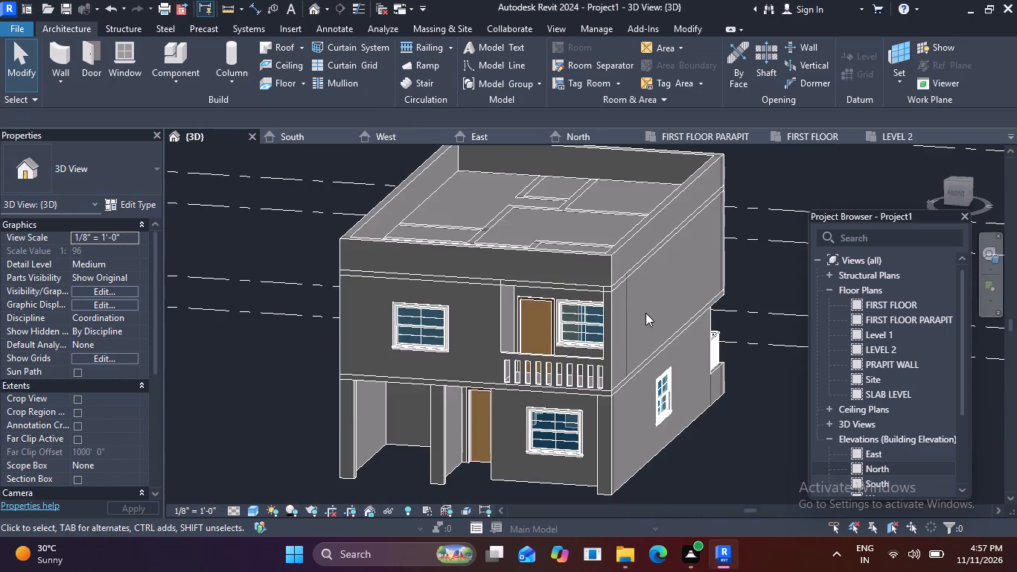
{"action": "middle_click_drag", "start_coordinate": [642, 321], "coordinate": [624, 398]}
{"action": "scroll", "coordinate": [633, 328], "scroll_direction": "up", "scroll_amount": 2}
{"action": "middle_click_drag", "start_coordinate": [640, 349], "coordinate": [717, 310]}
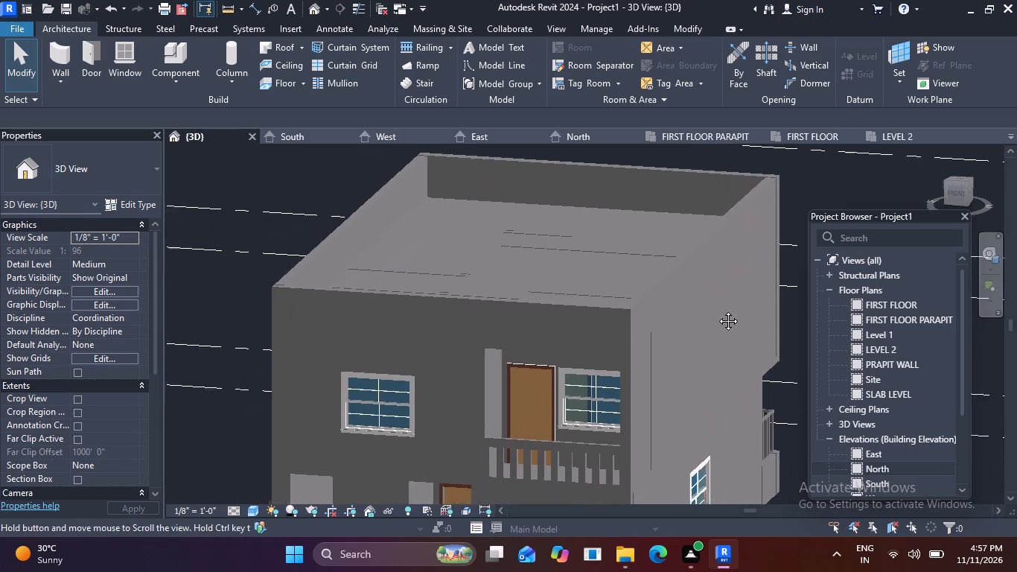
{"action": "middle_click_drag", "start_coordinate": [717, 310], "coordinate": [805, 226]}
{"action": "scroll", "coordinate": [351, 212], "scroll_direction": "down", "scroll_amount": 1}
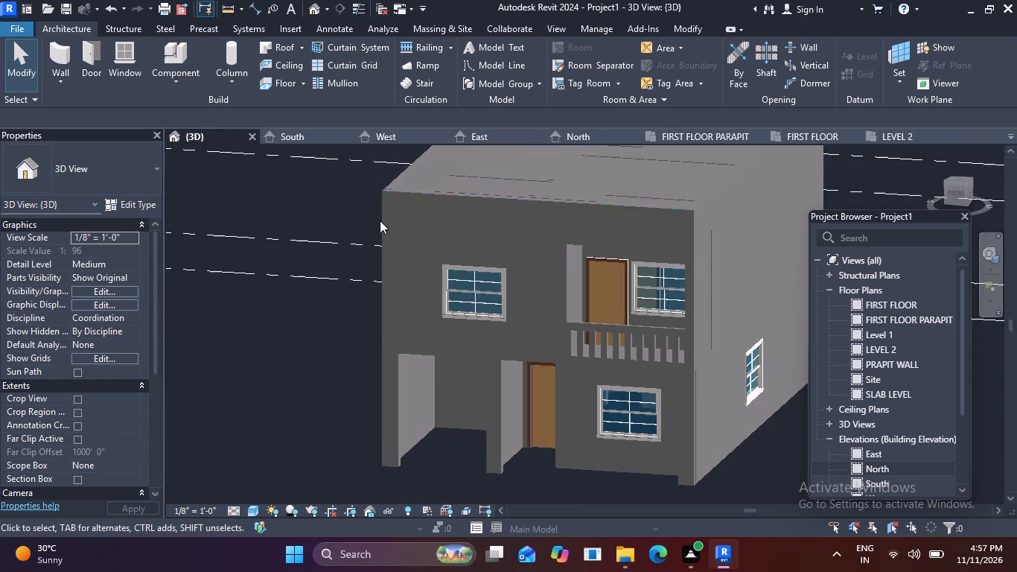
{"action": "middle_click_drag", "start_coordinate": [413, 217], "coordinate": [437, 253]}
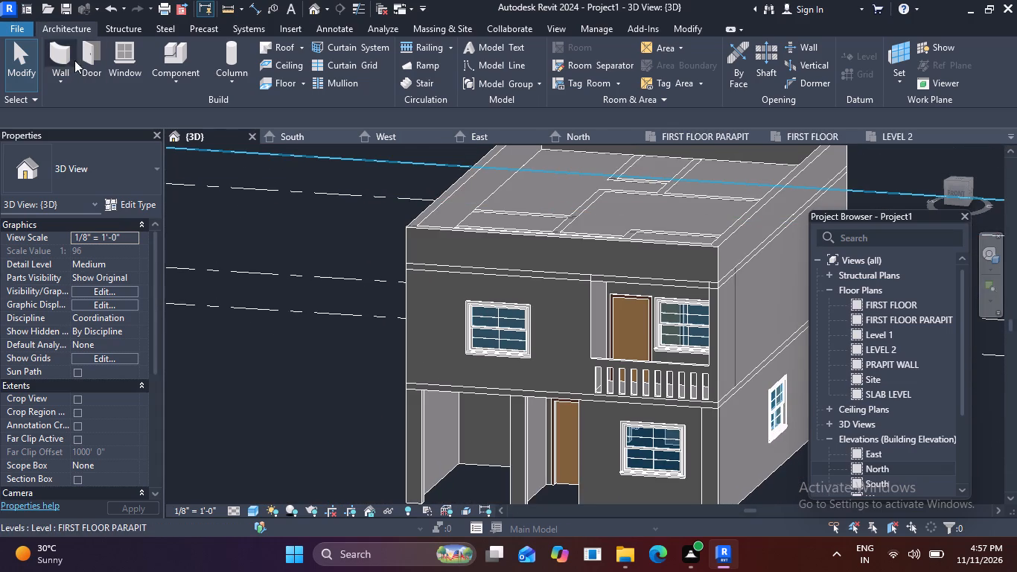
Create a new in-place model in the Generic Models category, keeping the suggested name.
{"action": "left_click", "coordinate": [177, 81]}
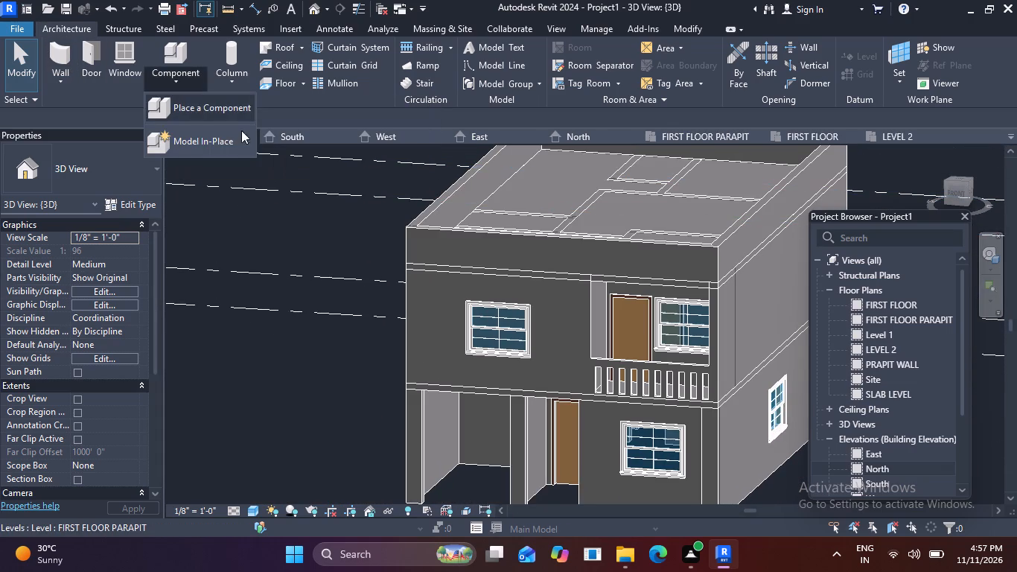
{"action": "left_click", "coordinate": [220, 139]}
{"action": "scroll", "coordinate": [474, 249], "scroll_direction": "down", "scroll_amount": 2}
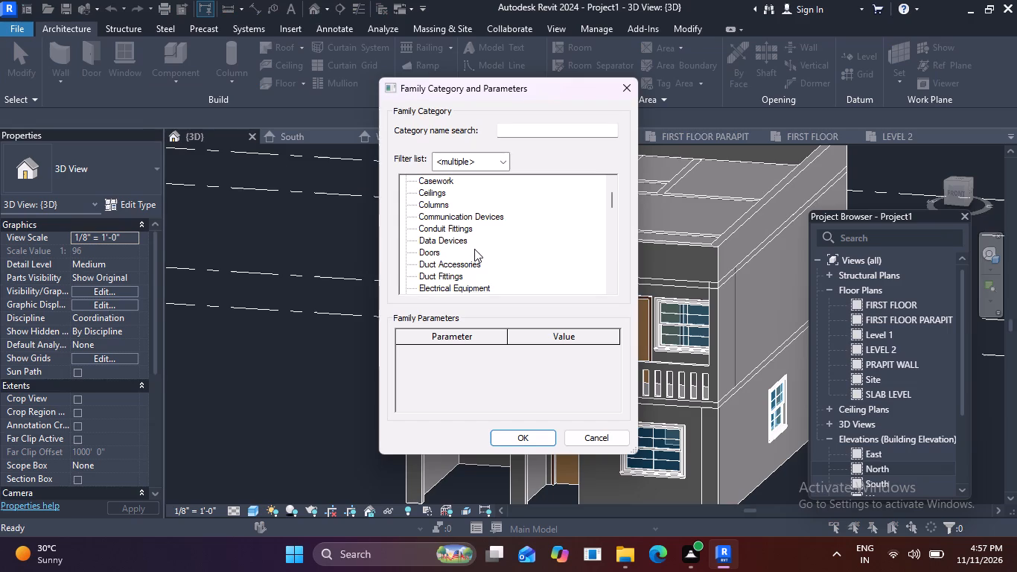
{"action": "scroll", "coordinate": [474, 249], "scroll_direction": "down", "scroll_amount": 5}
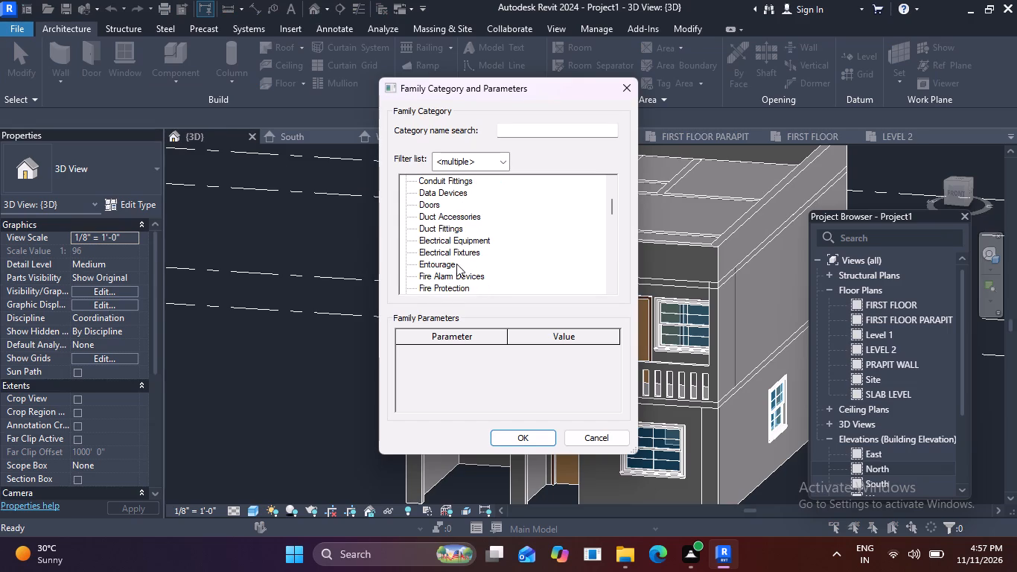
{"action": "scroll", "coordinate": [456, 264], "scroll_direction": "down", "scroll_amount": 4}
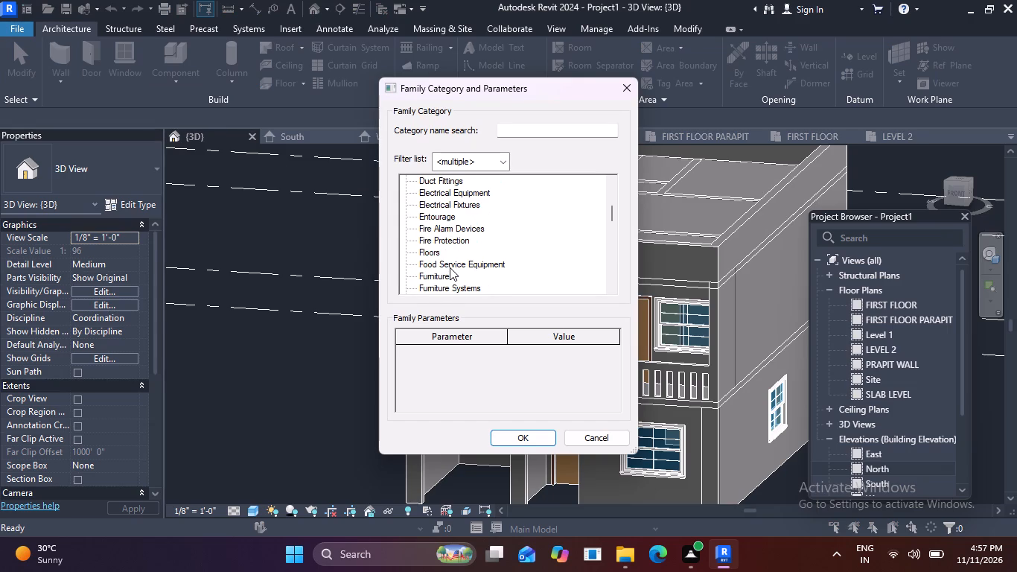
{"action": "scroll", "coordinate": [450, 267], "scroll_direction": "up", "scroll_amount": 3}
{"action": "scroll", "coordinate": [450, 267], "scroll_direction": "down", "scroll_amount": 4}
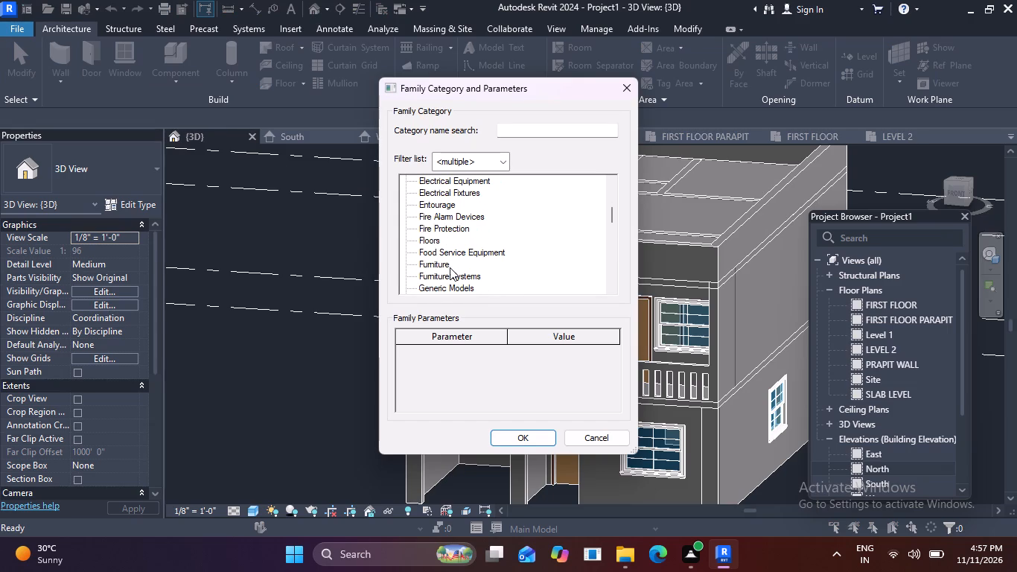
{"action": "scroll", "coordinate": [450, 267], "scroll_direction": "down", "scroll_amount": 2}
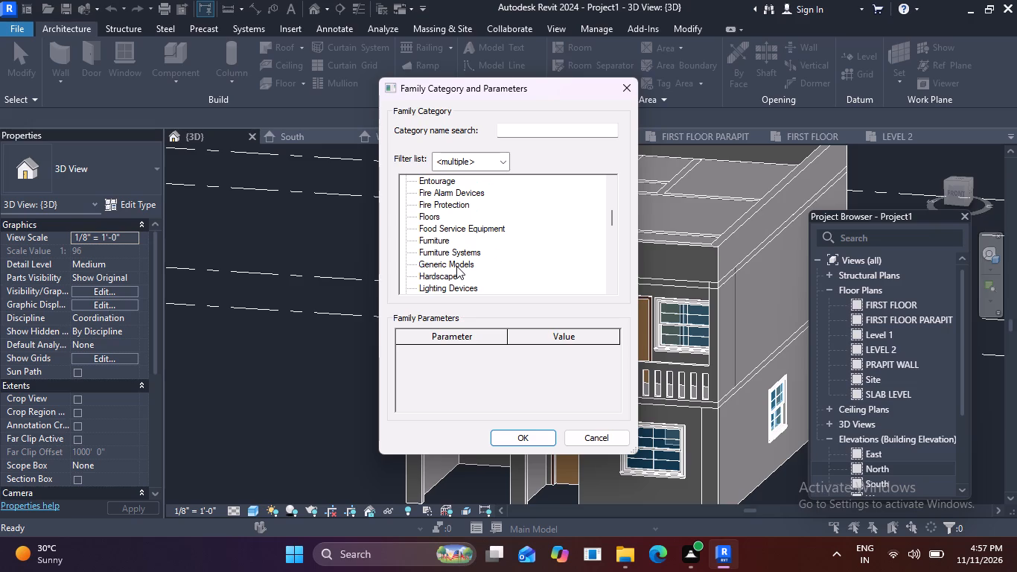
{"action": "left_click", "coordinate": [456, 266]}
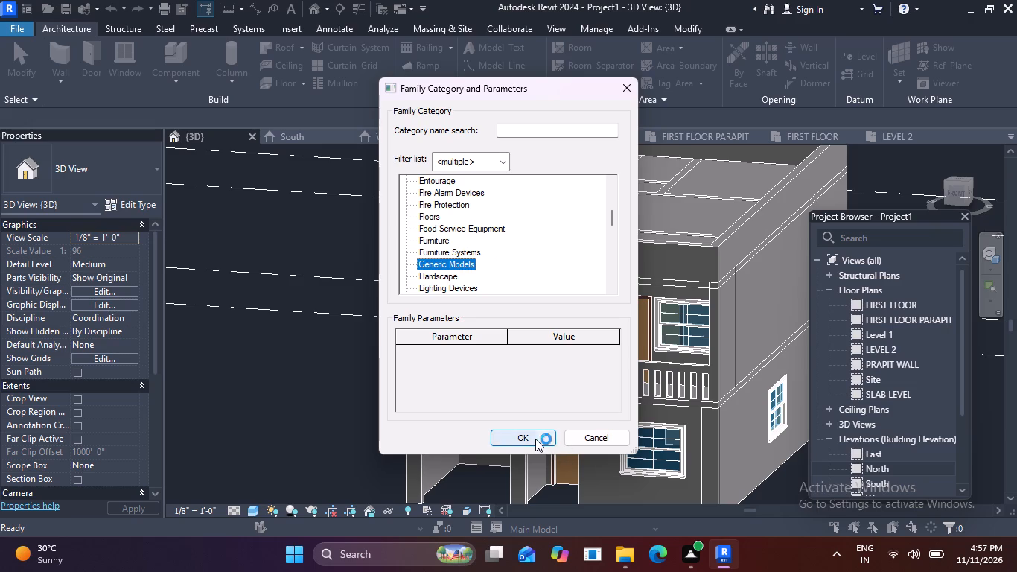
{"action": "left_click", "coordinate": [535, 439]}
{"action": "left_click", "coordinate": [521, 296]}
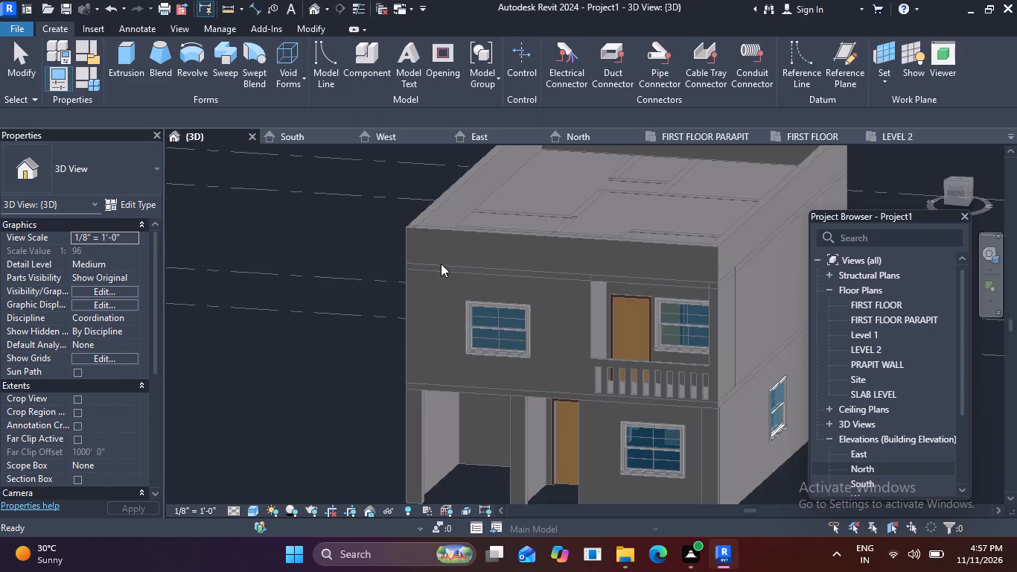
Start an Extrusion and pick the front face of the front WALL 9" parapet wall as its work plane.
{"action": "scroll", "coordinate": [422, 238], "scroll_direction": "up", "scroll_amount": 11}
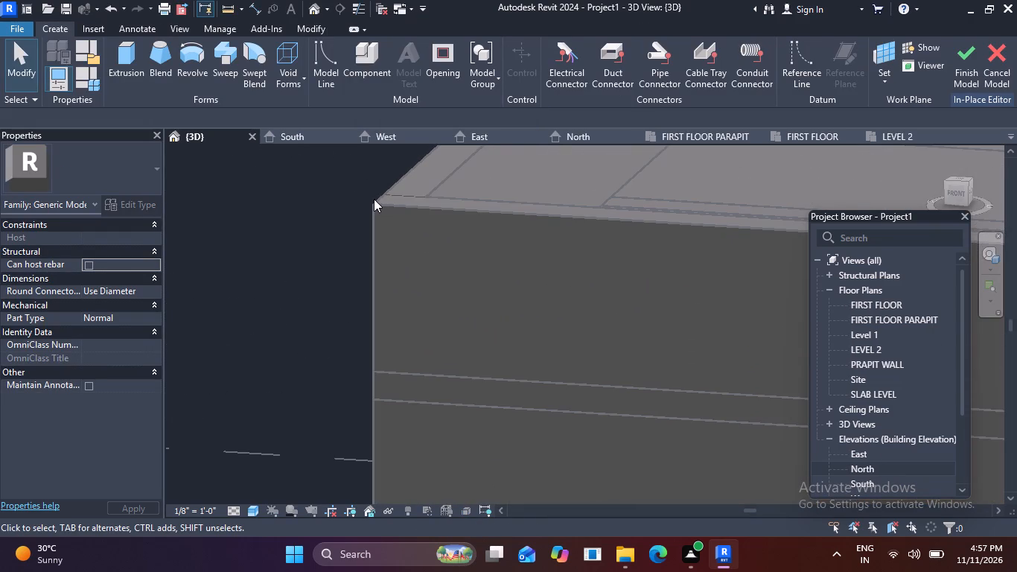
{"action": "scroll", "coordinate": [374, 199], "scroll_direction": "up", "scroll_amount": 1}
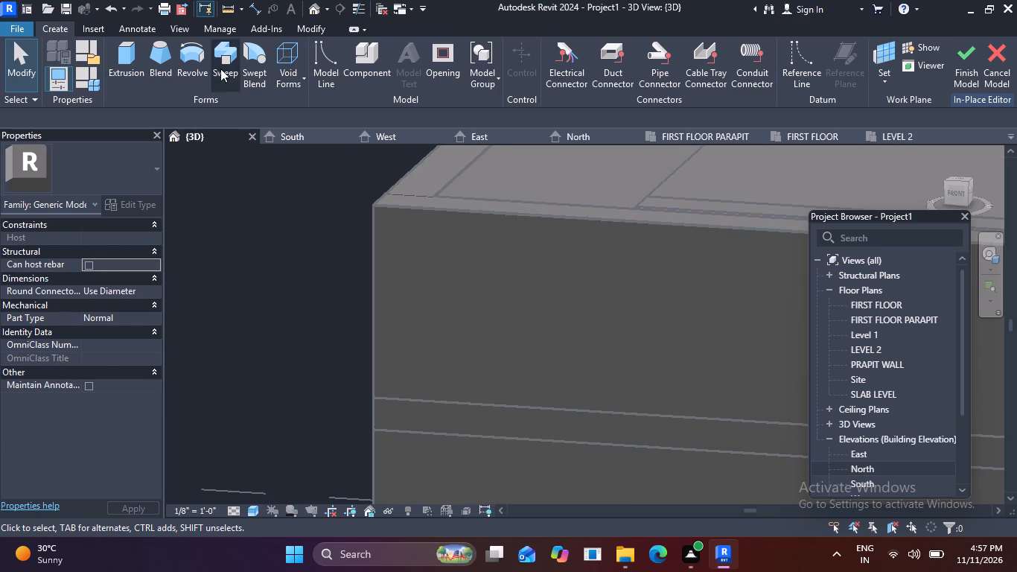
{"action": "left_click", "coordinate": [113, 51]}
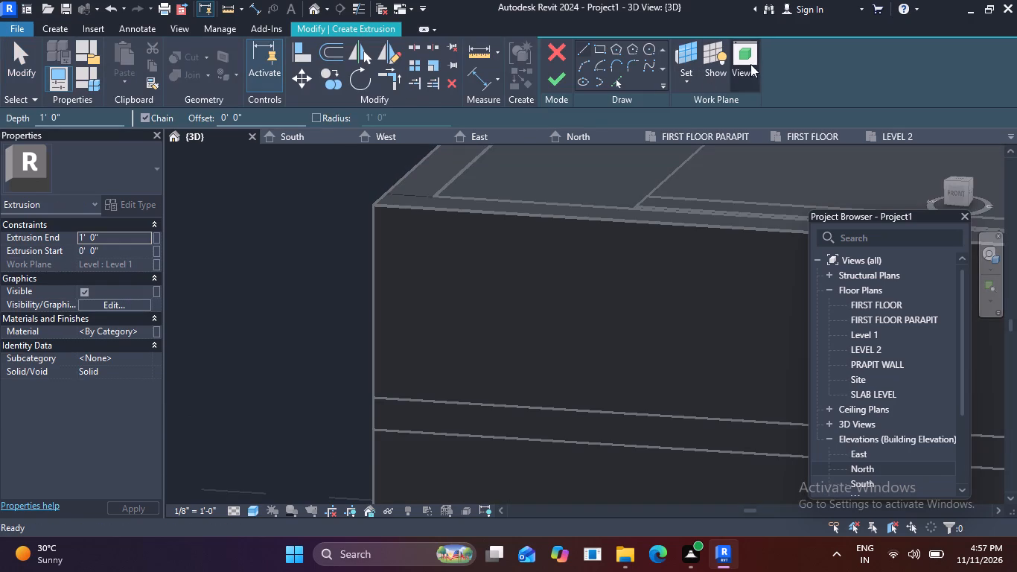
{"action": "left_click", "coordinate": [686, 69]}
{"action": "left_click", "coordinate": [701, 142]}
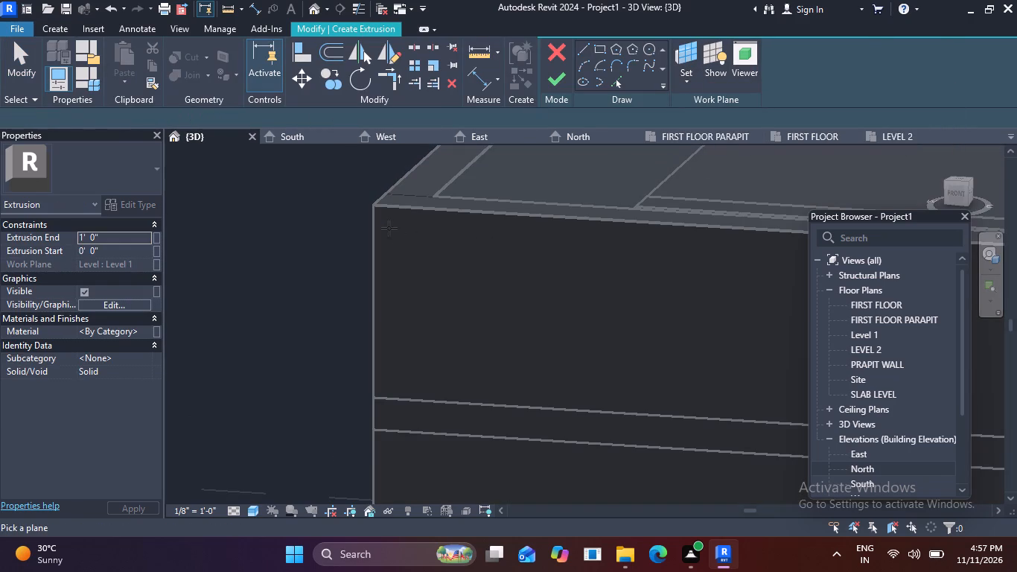
{"action": "scroll", "coordinate": [385, 219], "scroll_direction": "up", "scroll_amount": 3}
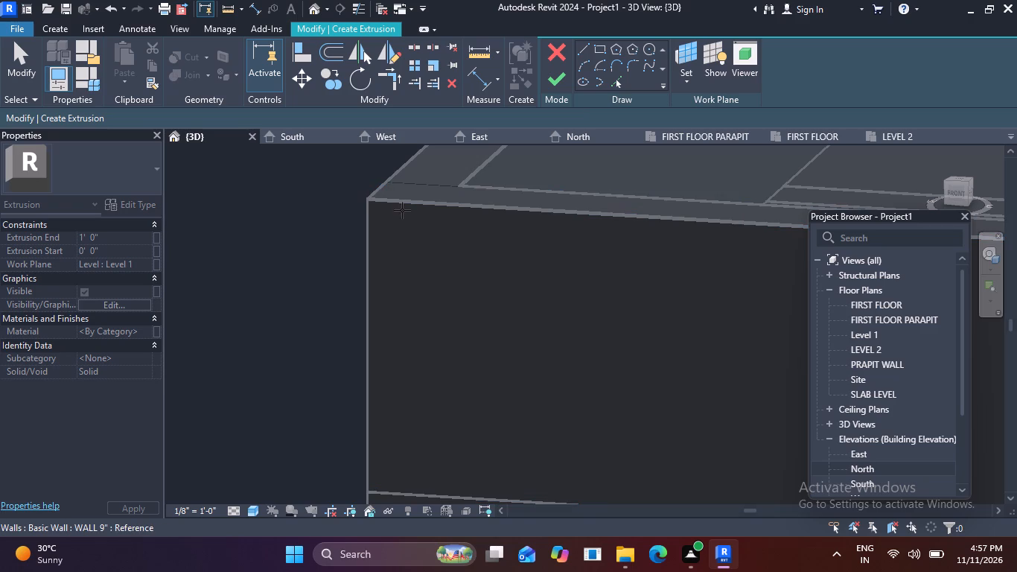
{"action": "left_click", "coordinate": [415, 206]}
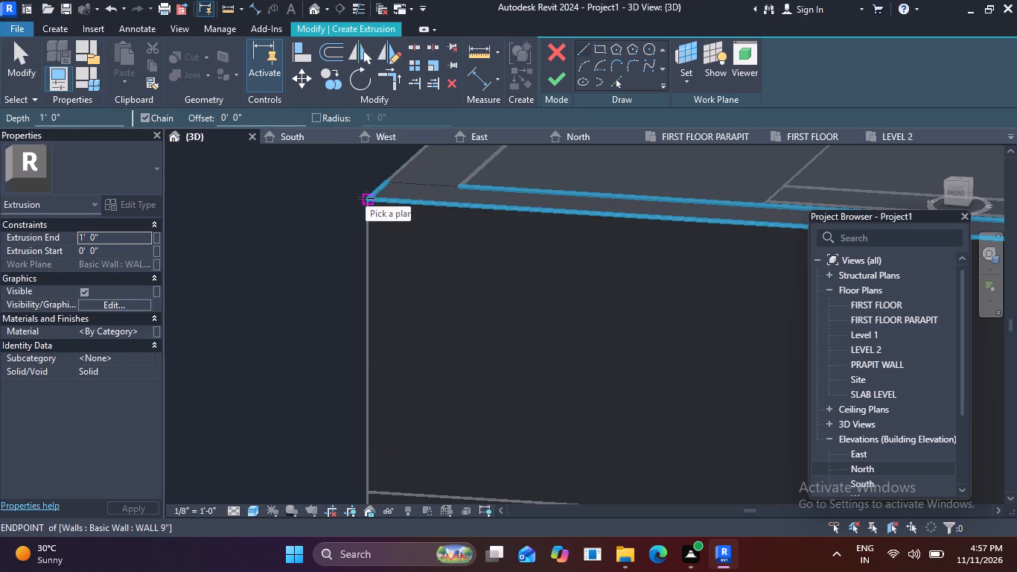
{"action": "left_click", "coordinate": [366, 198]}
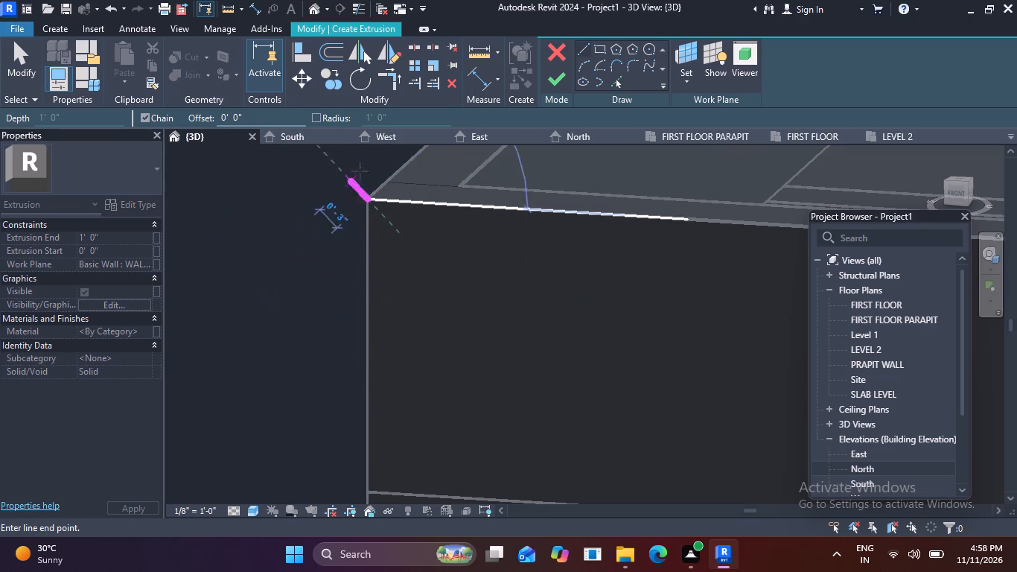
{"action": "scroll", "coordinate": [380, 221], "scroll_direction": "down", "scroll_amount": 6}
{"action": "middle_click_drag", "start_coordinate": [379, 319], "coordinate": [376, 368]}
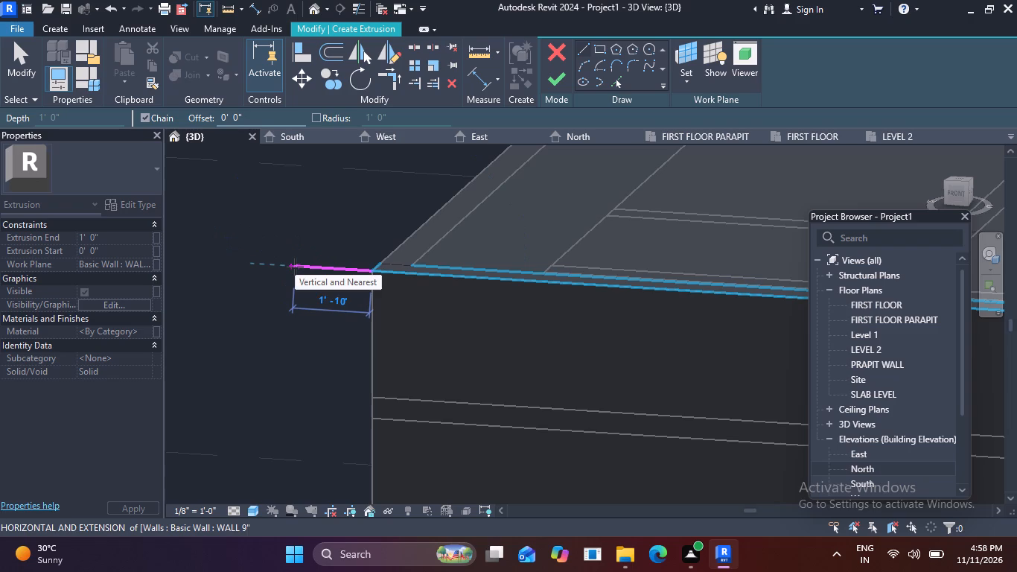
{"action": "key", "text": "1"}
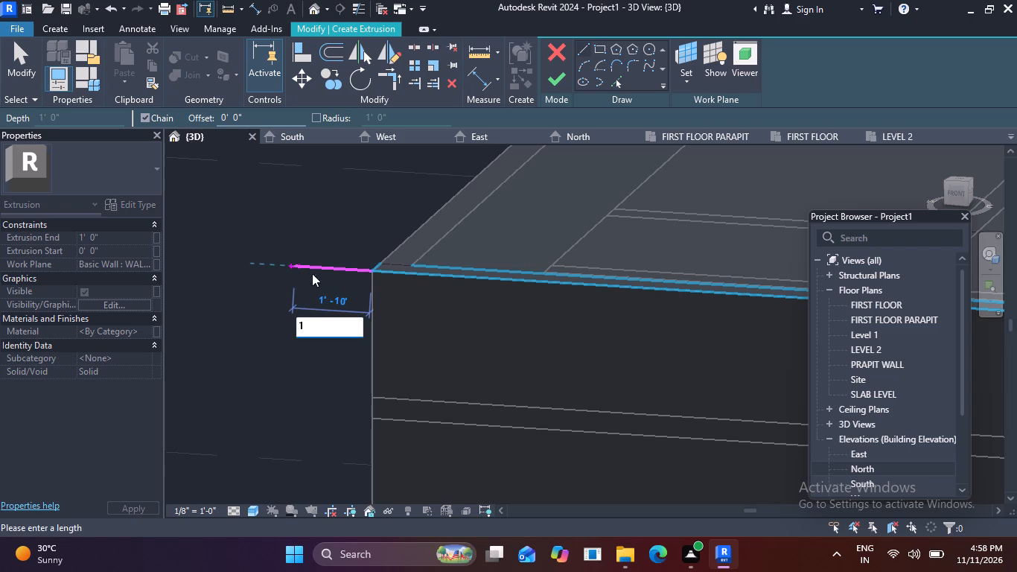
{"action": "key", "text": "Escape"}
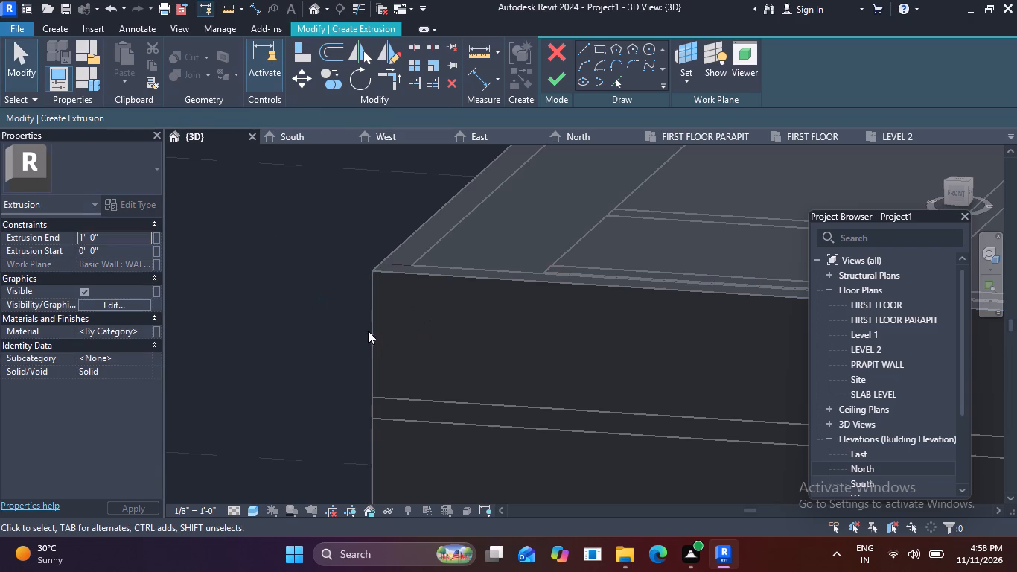
Sketch a line down the front facade's left outer edge, from parapet top corner to wall base, and a 1' horizontal line inward from it.
{"action": "left_click", "coordinate": [582, 42]}
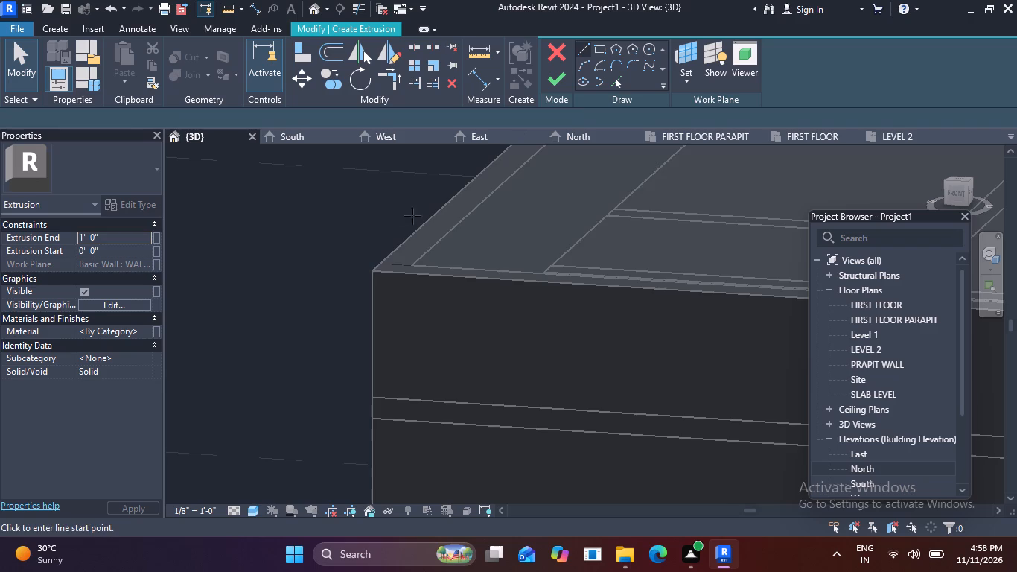
{"action": "left_click", "coordinate": [368, 272]}
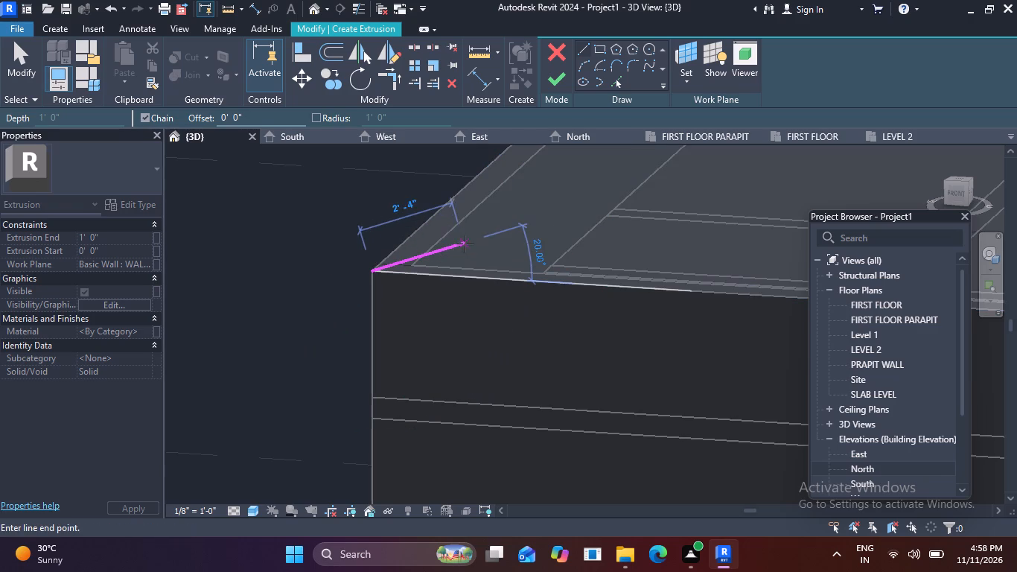
{"action": "scroll", "coordinate": [468, 238], "scroll_direction": "down", "scroll_amount": 6}
{"action": "middle_click_drag", "start_coordinate": [424, 313], "coordinate": [476, 47]}
{"action": "scroll", "coordinate": [476, 44], "scroll_direction": "up", "scroll_amount": 1}
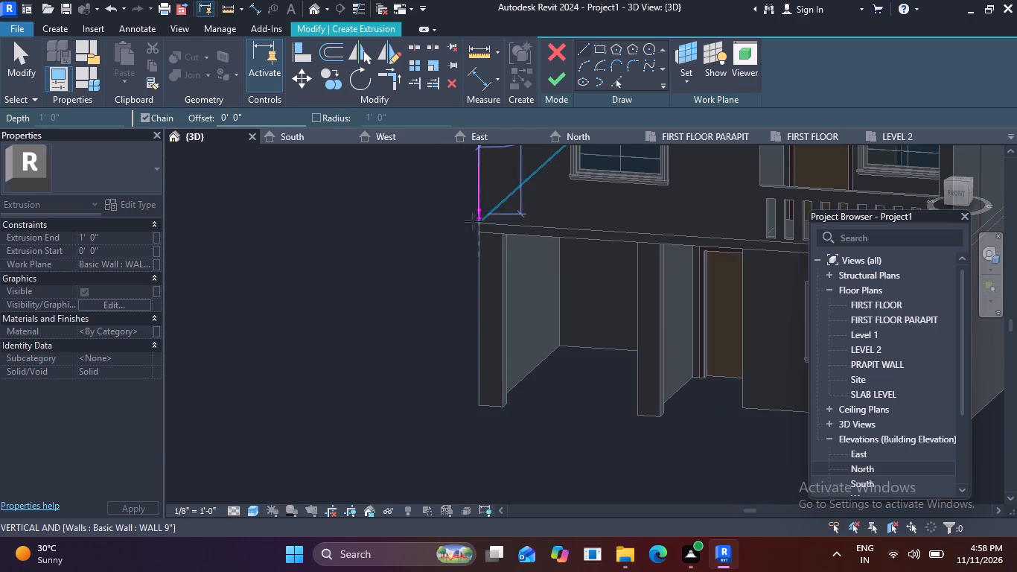
{"action": "scroll", "coordinate": [456, 397], "scroll_direction": "up", "scroll_amount": 7}
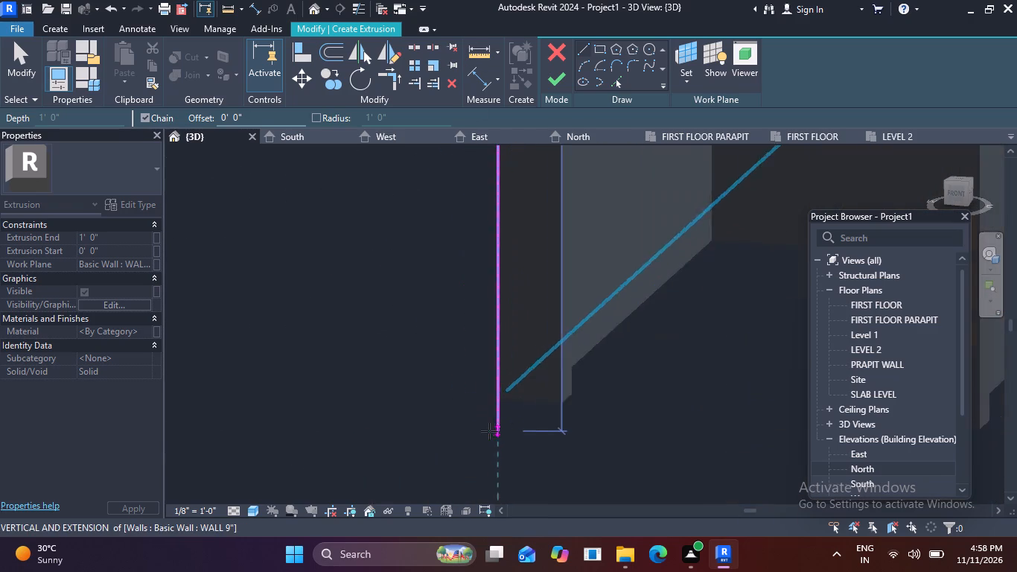
{"action": "left_click", "coordinate": [498, 402]}
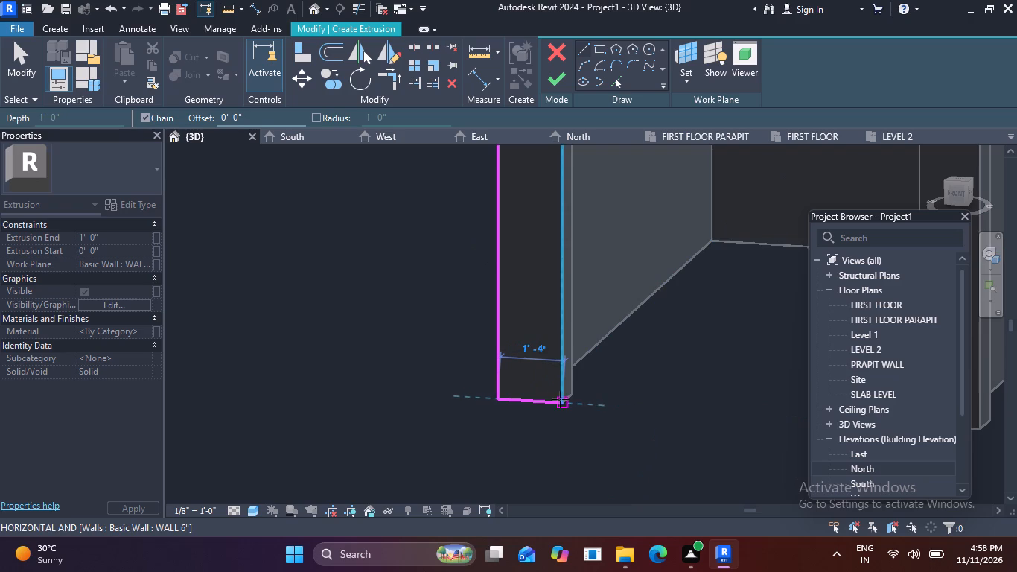
{"action": "type", "text": "1'"}
{"action": "key", "text": "Return"}
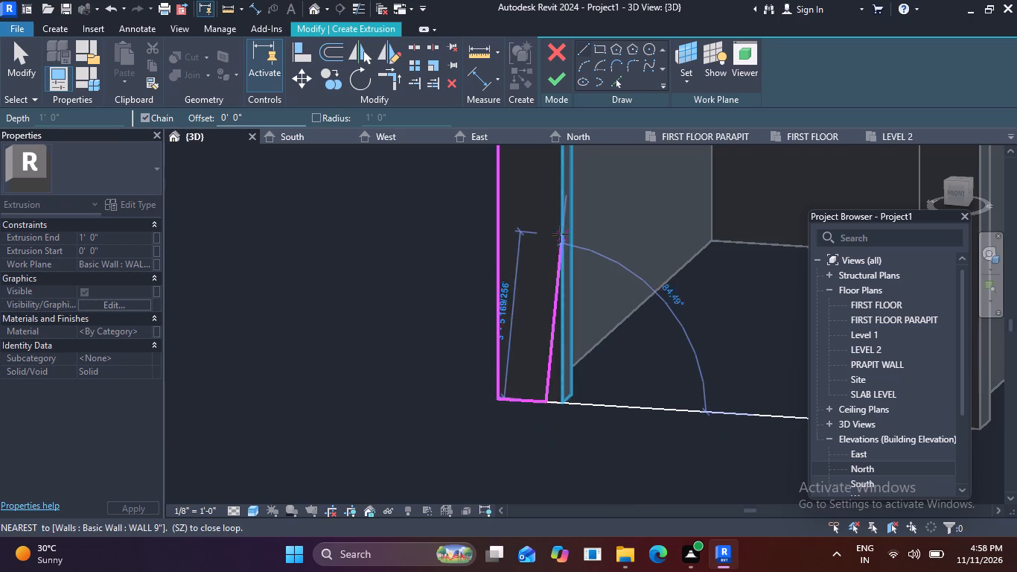
Close the 1' wide strip profile up to the parapet top and its starting corner, then finish the extrusion at 1' depth.
{"action": "scroll", "coordinate": [544, 218], "scroll_direction": "down", "scroll_amount": 3}
{"action": "middle_click_drag", "start_coordinate": [543, 217], "coordinate": [498, 460]}
{"action": "middle_click_drag", "start_coordinate": [500, 251], "coordinate": [500, 264]}
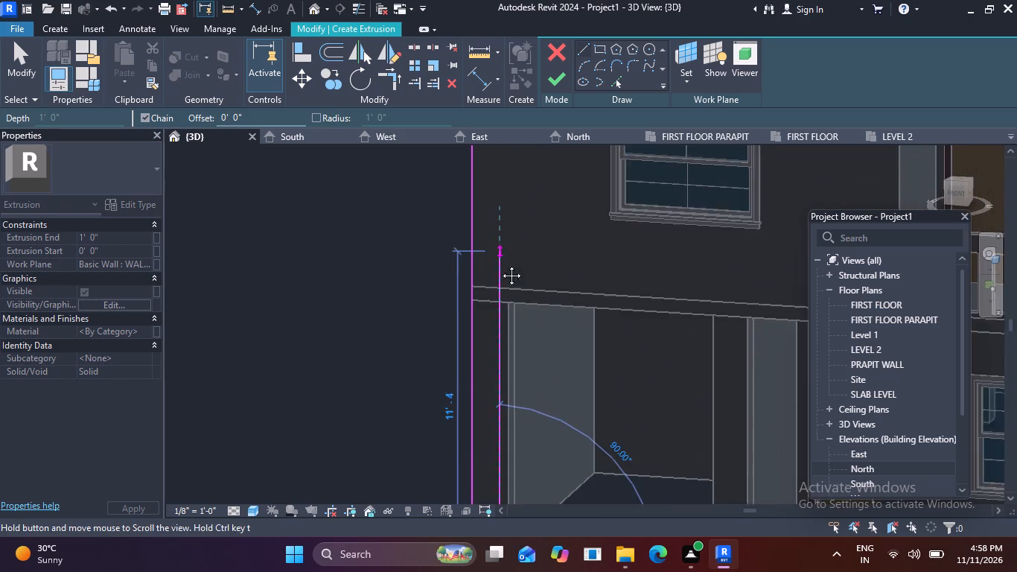
{"action": "middle_click_drag", "start_coordinate": [500, 264], "coordinate": [459, 464]}
{"action": "middle_click_drag", "start_coordinate": [479, 247], "coordinate": [440, 436]}
{"action": "scroll", "coordinate": [413, 325], "scroll_direction": "up", "scroll_amount": 3}
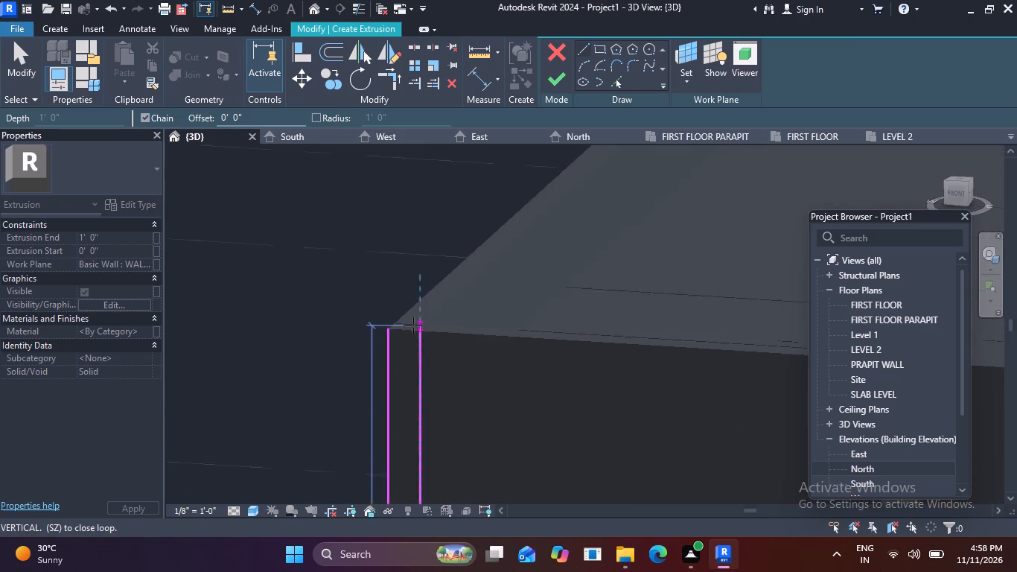
{"action": "scroll", "coordinate": [424, 330], "scroll_direction": "up", "scroll_amount": 4}
{"action": "left_click", "coordinate": [418, 334]}
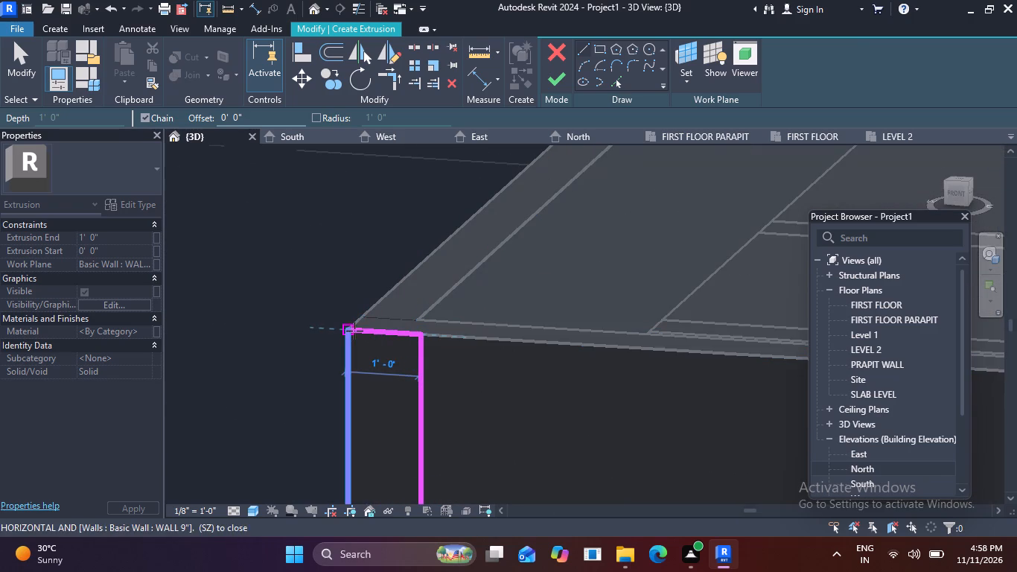
{"action": "left_click", "coordinate": [347, 328]}
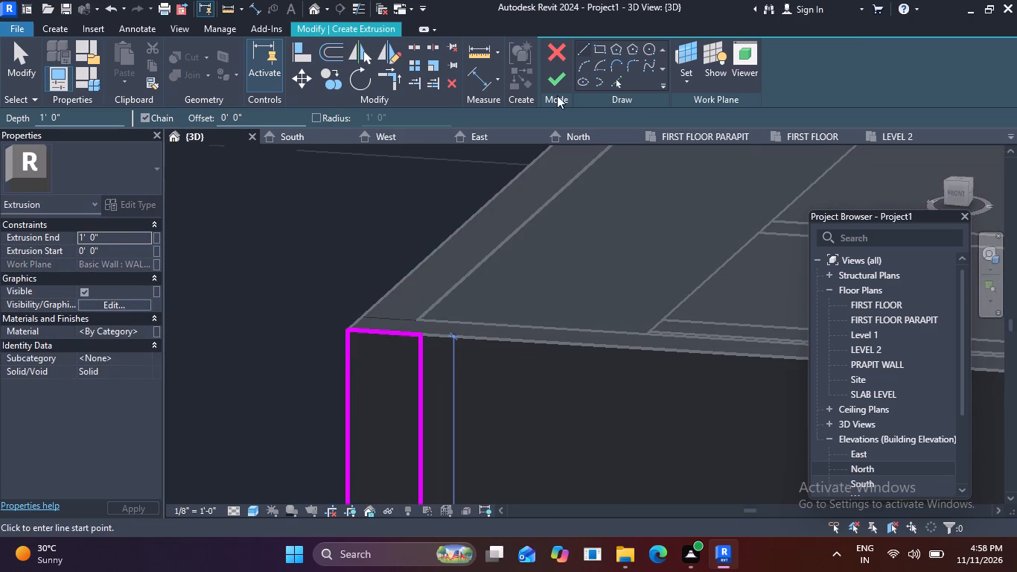
{"action": "left_click", "coordinate": [555, 66]}
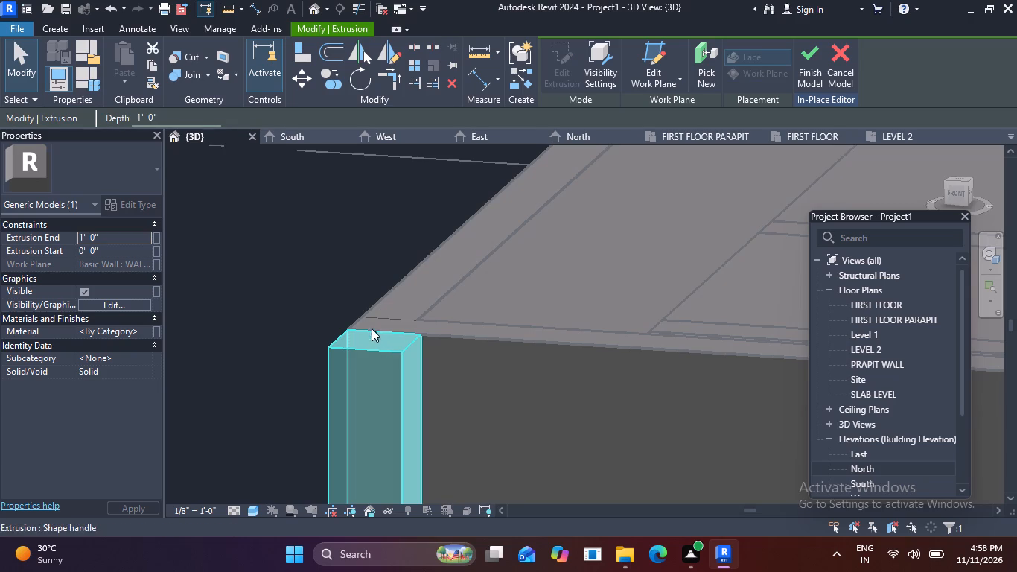
Examine the new corner extrusion along the front facade, from the parapet top down to the ground floor.
{"action": "scroll", "coordinate": [360, 279], "scroll_direction": "down", "scroll_amount": 4}
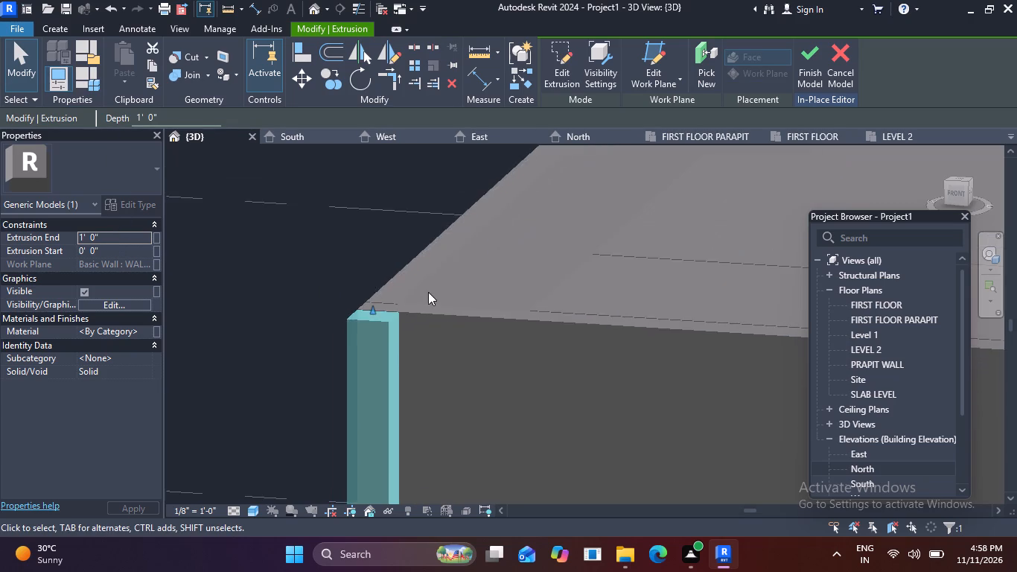
{"action": "middle_click_drag", "start_coordinate": [434, 293], "coordinate": [493, 137]}
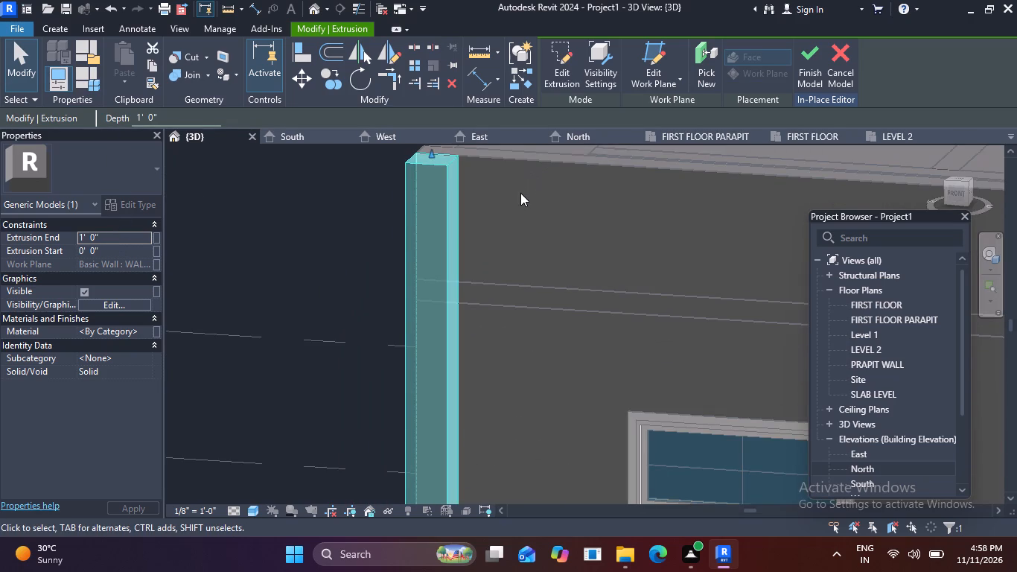
{"action": "key", "text": "Escape"}
{"action": "scroll", "coordinate": [530, 199], "scroll_direction": "down", "scroll_amount": 4}
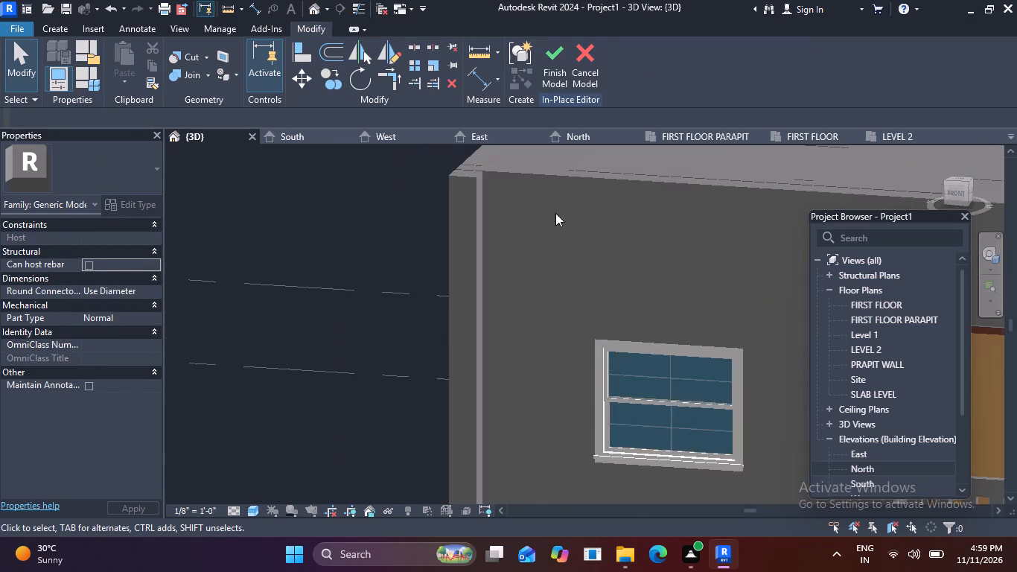
{"action": "middle_click_drag", "start_coordinate": [601, 281], "coordinate": [616, 146]}
{"action": "scroll", "coordinate": [610, 157], "scroll_direction": "down", "scroll_amount": 1}
{"action": "middle_click_drag", "start_coordinate": [602, 177], "coordinate": [602, 192]}
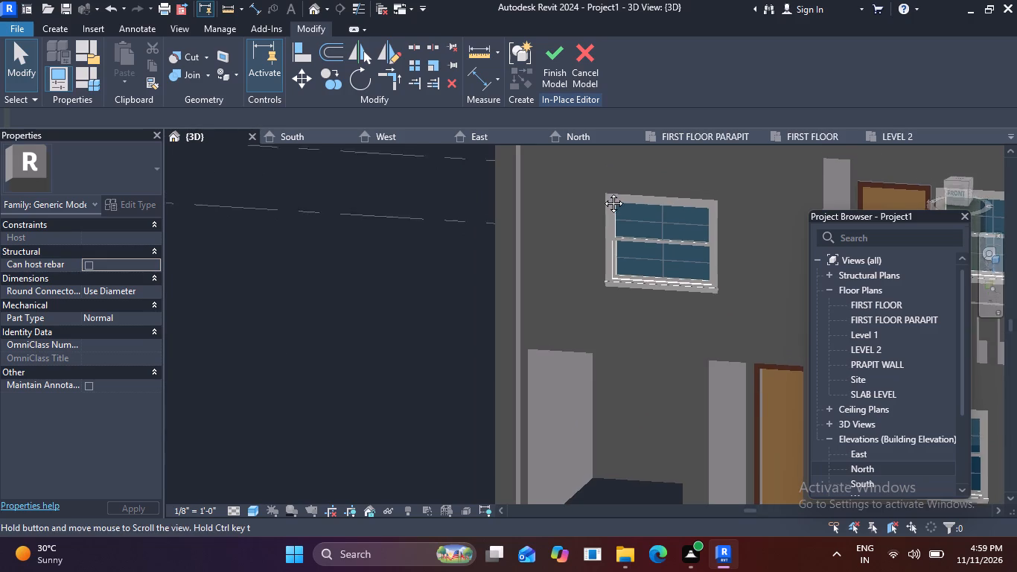
{"action": "middle_click_drag", "start_coordinate": [602, 192], "coordinate": [546, 411]}
{"action": "scroll", "coordinate": [462, 325], "scroll_direction": "up", "scroll_amount": 9}
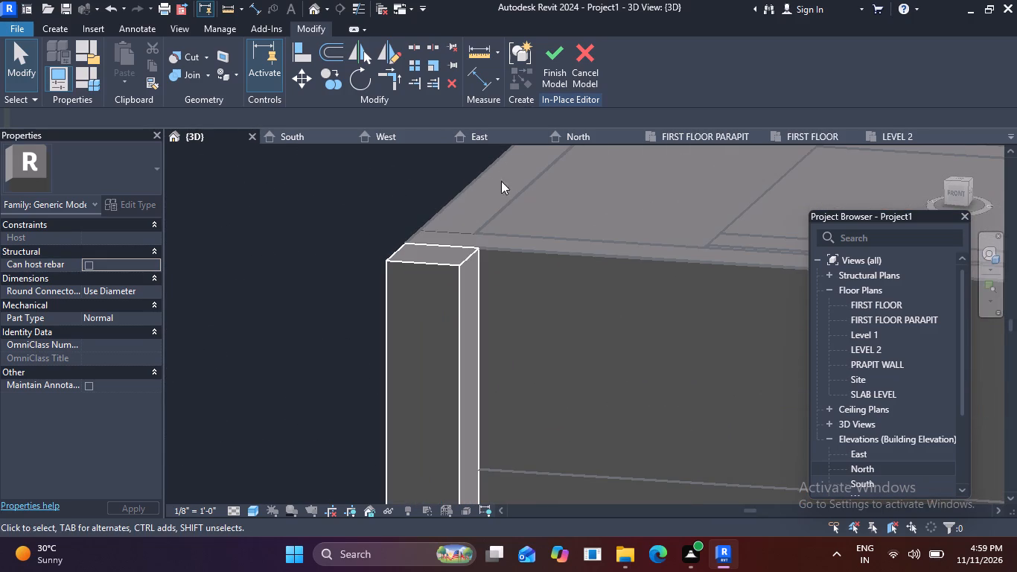
{"action": "scroll", "coordinate": [579, 269], "scroll_direction": "down", "scroll_amount": 6}
{"action": "scroll", "coordinate": [789, 368], "scroll_direction": "down", "scroll_amount": 1}
{"action": "middle_click_drag", "start_coordinate": [759, 372], "coordinate": [334, 254]}
{"action": "scroll", "coordinate": [517, 223], "scroll_direction": "down", "scroll_amount": 2}
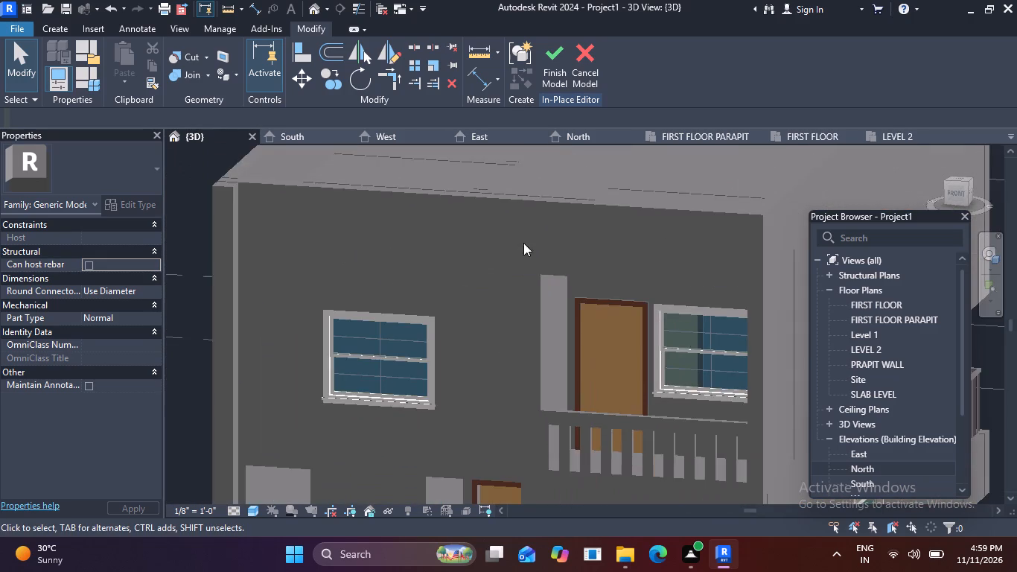
{"action": "middle_click_drag", "start_coordinate": [589, 272], "coordinate": [608, 288]}
Finish the in-place model containing the corner extrusion.
{"action": "left_click", "coordinate": [562, 53]}
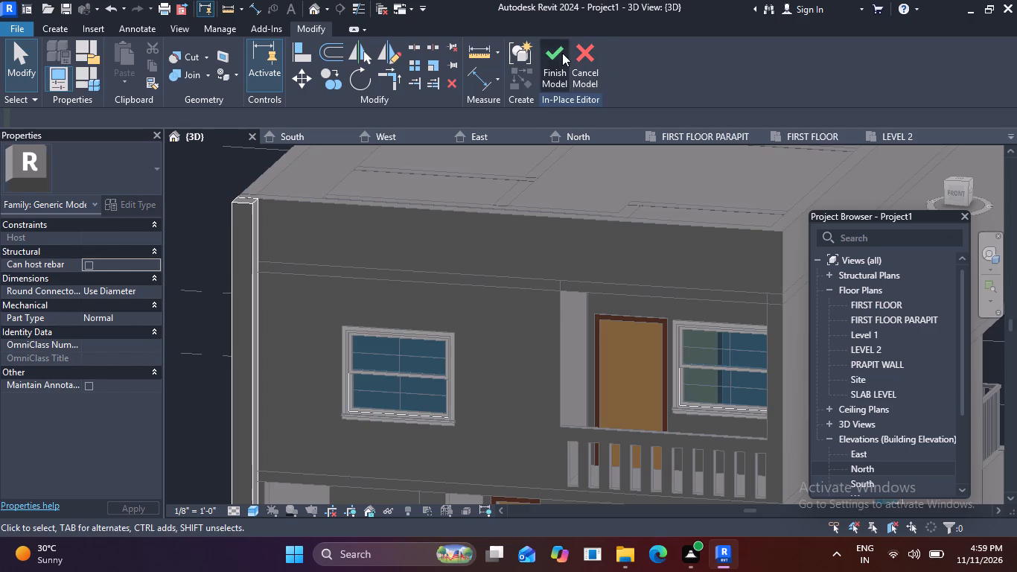
{"action": "middle_click_drag", "start_coordinate": [625, 268], "coordinate": [660, 218], "text": "shift"}
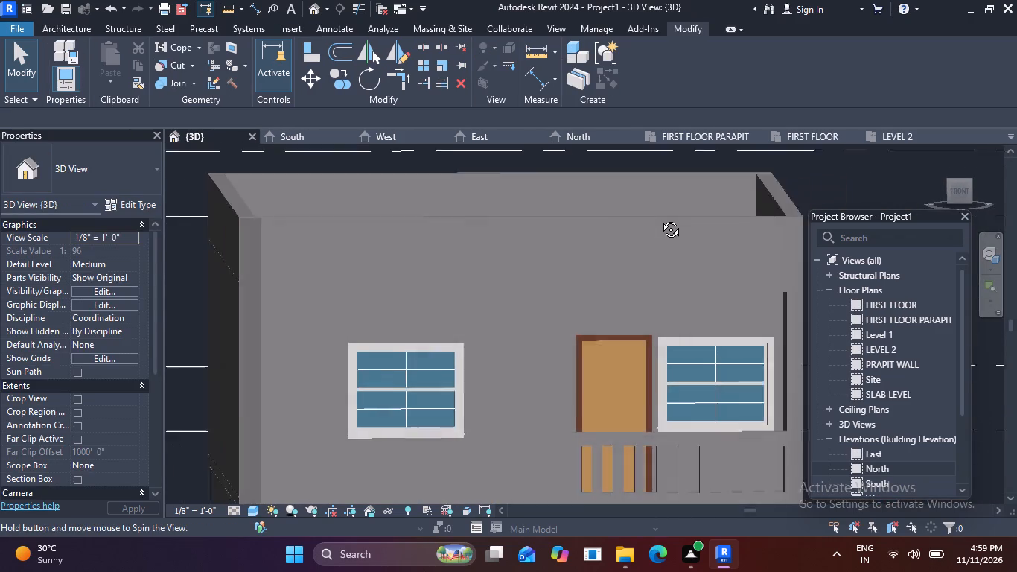
{"action": "middle_click_drag", "start_coordinate": [660, 218], "coordinate": [660, 219], "text": "shift"}
Create another in-place model in the Generic Models category, keeping the suggested name.
{"action": "left_click", "coordinate": [83, 25]}
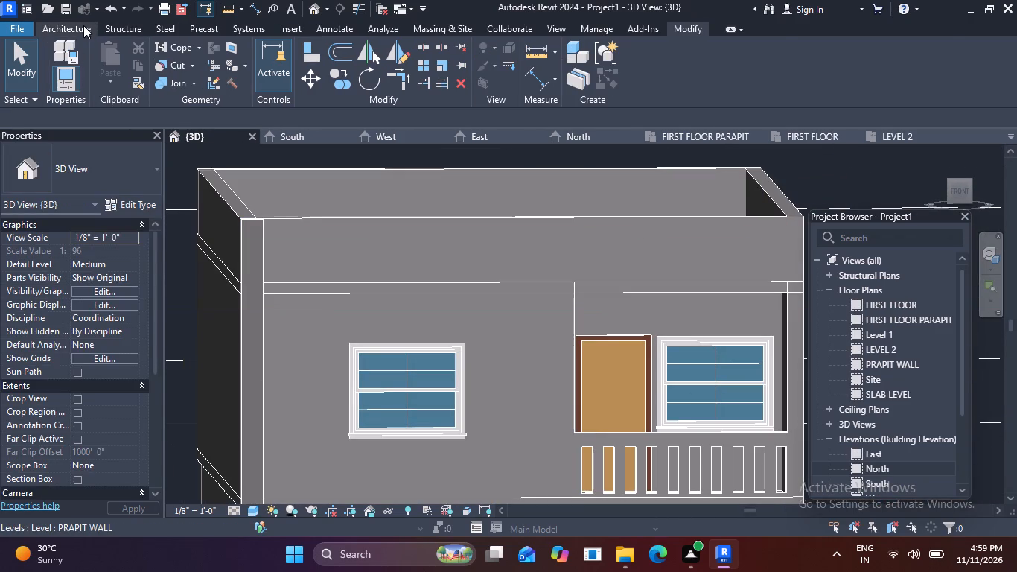
{"action": "left_click", "coordinate": [191, 75]}
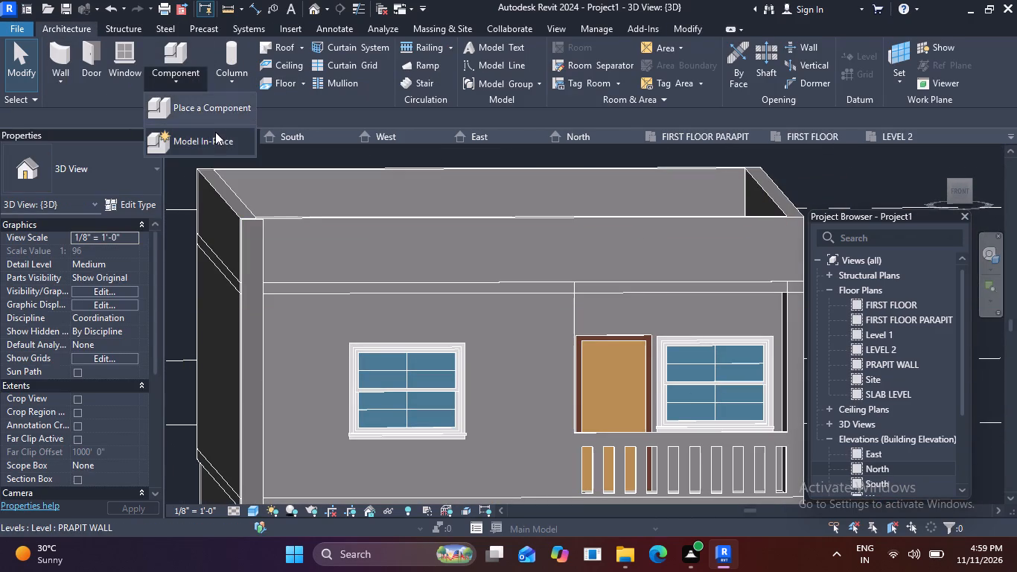
{"action": "left_click", "coordinate": [215, 133]}
{"action": "scroll", "coordinate": [438, 217], "scroll_direction": "down", "scroll_amount": 9}
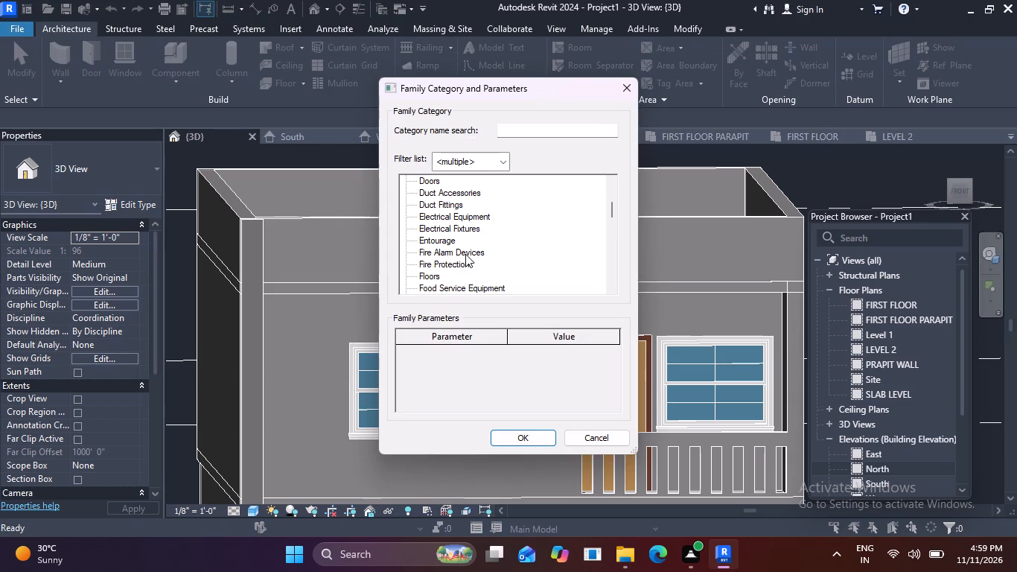
{"action": "scroll", "coordinate": [478, 263], "scroll_direction": "down", "scroll_amount": 3}
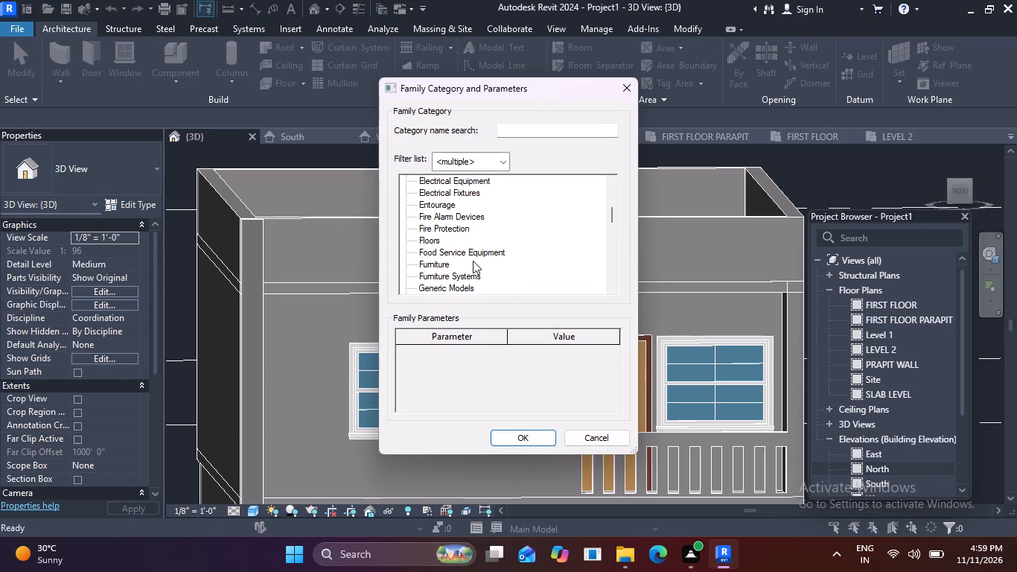
{"action": "scroll", "coordinate": [459, 267], "scroll_direction": "down", "scroll_amount": 1}
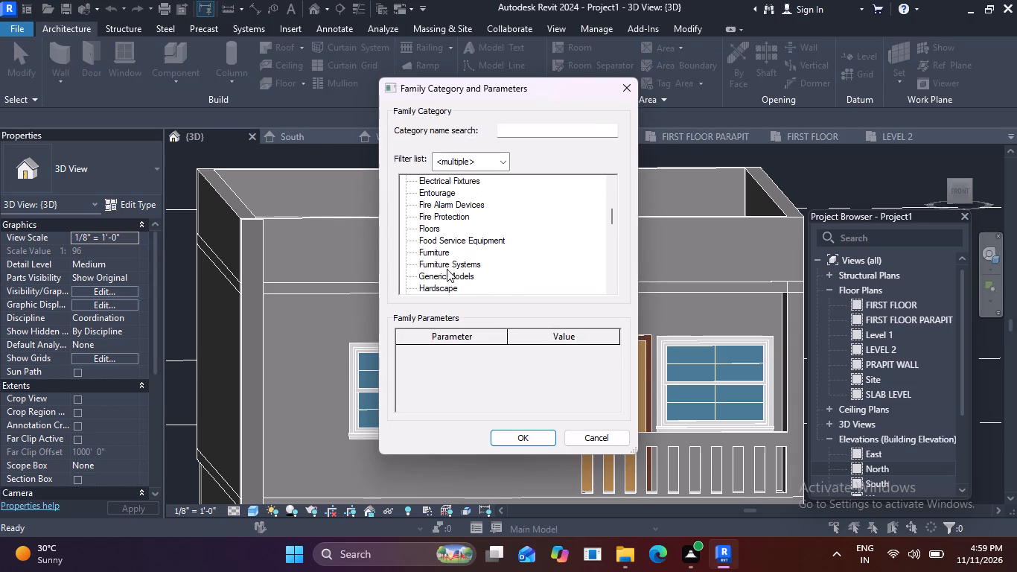
{"action": "left_click", "coordinate": [447, 273]}
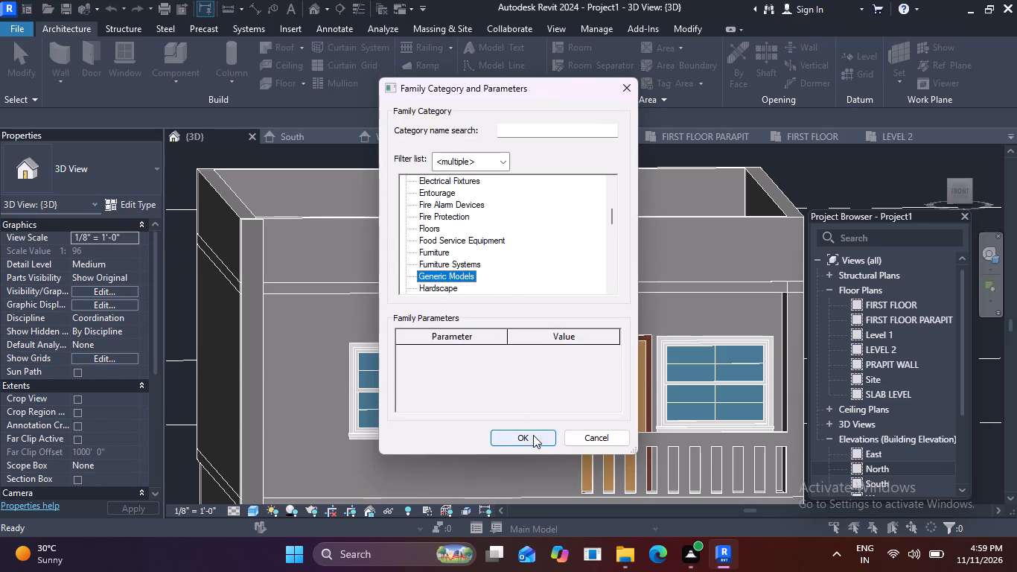
{"action": "left_click", "coordinate": [533, 435]}
{"action": "left_click", "coordinate": [517, 300]}
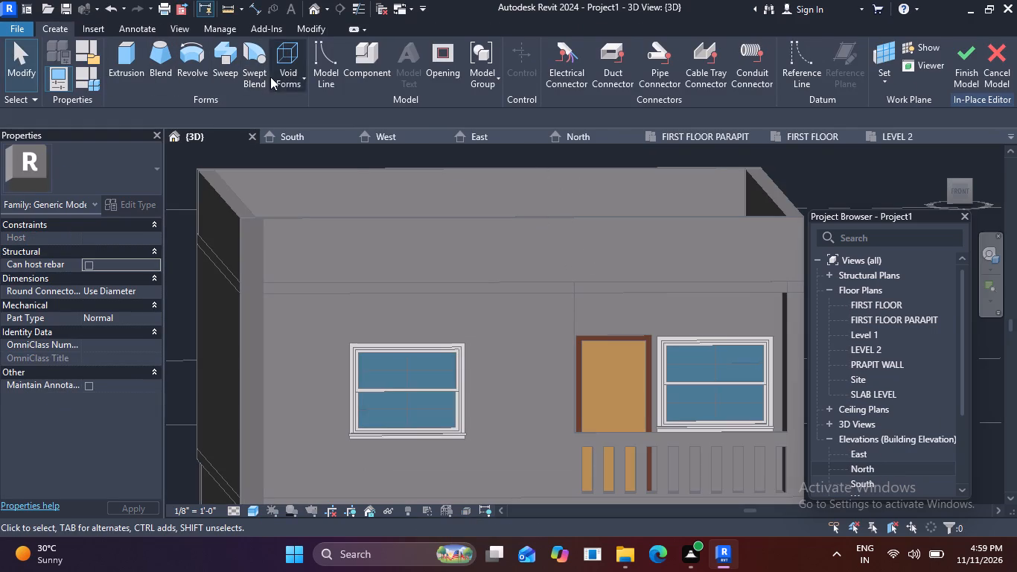
Start a Void Extrusion and pick the face of the front WALL 9" parapet wall as its work plane.
{"action": "left_click", "coordinate": [295, 77]}
{"action": "left_click", "coordinate": [322, 109]}
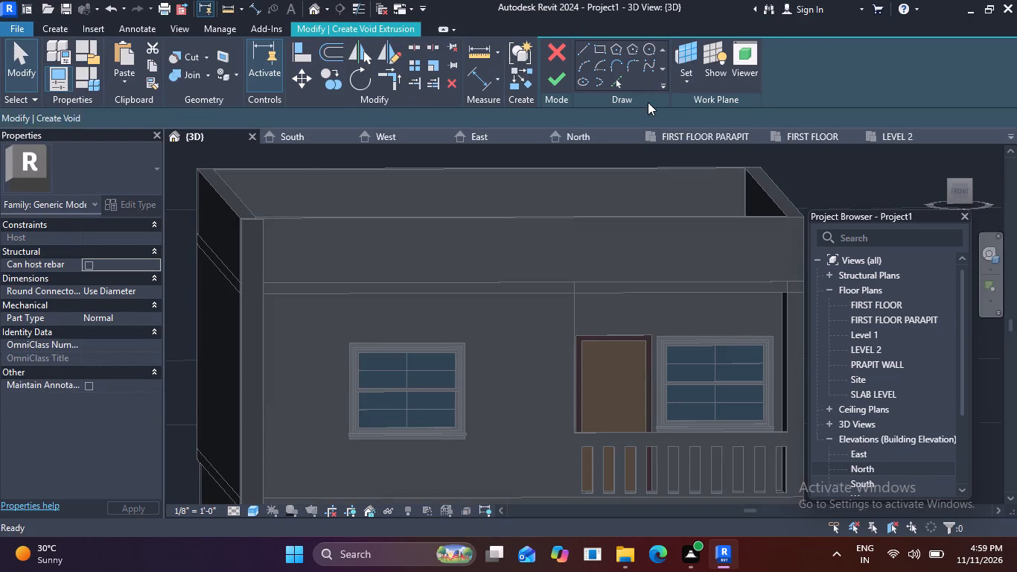
{"action": "left_click", "coordinate": [690, 75]}
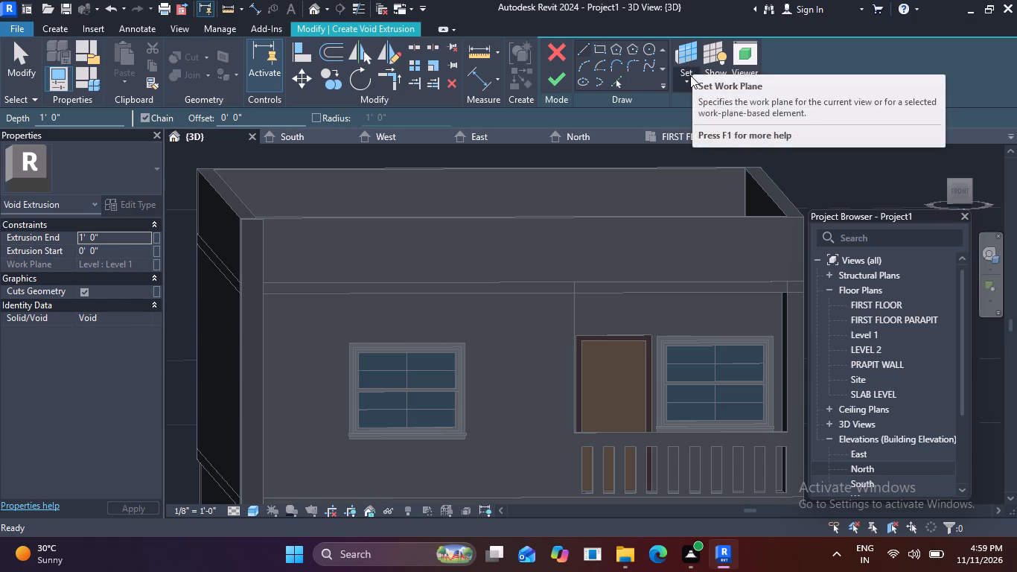
{"action": "left_click", "coordinate": [695, 141]}
{"action": "scroll", "coordinate": [567, 238], "scroll_direction": "up", "scroll_amount": 3}
{"action": "scroll", "coordinate": [595, 226], "scroll_direction": "down", "scroll_amount": 3}
{"action": "middle_click_drag", "start_coordinate": [593, 227], "coordinate": [515, 230]}
{"action": "scroll", "coordinate": [546, 217], "scroll_direction": "up", "scroll_amount": 2}
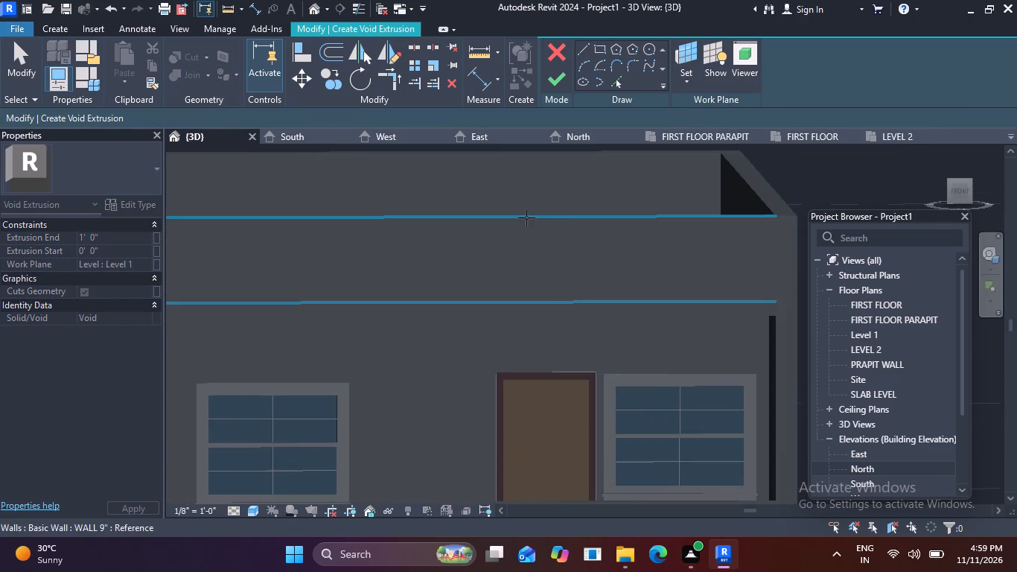
{"action": "left_click", "coordinate": [439, 217]}
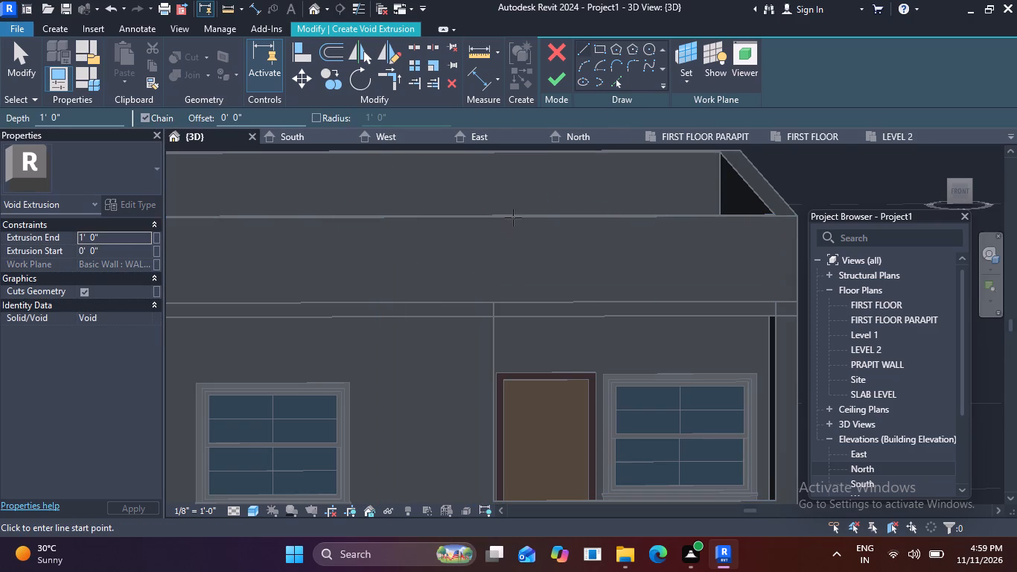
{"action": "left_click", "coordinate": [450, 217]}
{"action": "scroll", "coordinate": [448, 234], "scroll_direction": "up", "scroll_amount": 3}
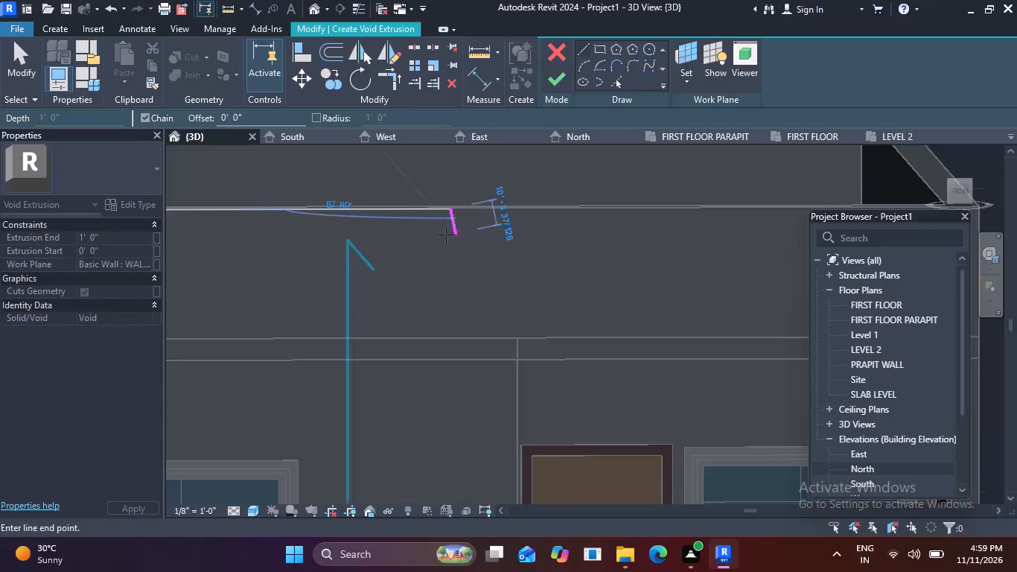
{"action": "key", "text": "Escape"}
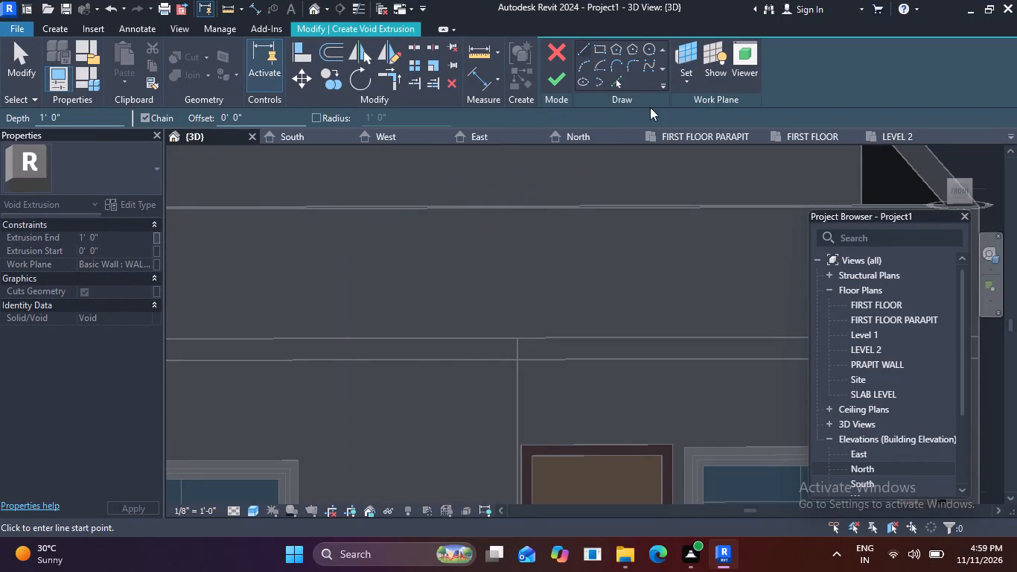
Set the void extrusion's work plane again by picking the front WALL 9" parapet wall at its top edge.
{"action": "left_click", "coordinate": [680, 81]}
{"action": "left_click", "coordinate": [683, 134]}
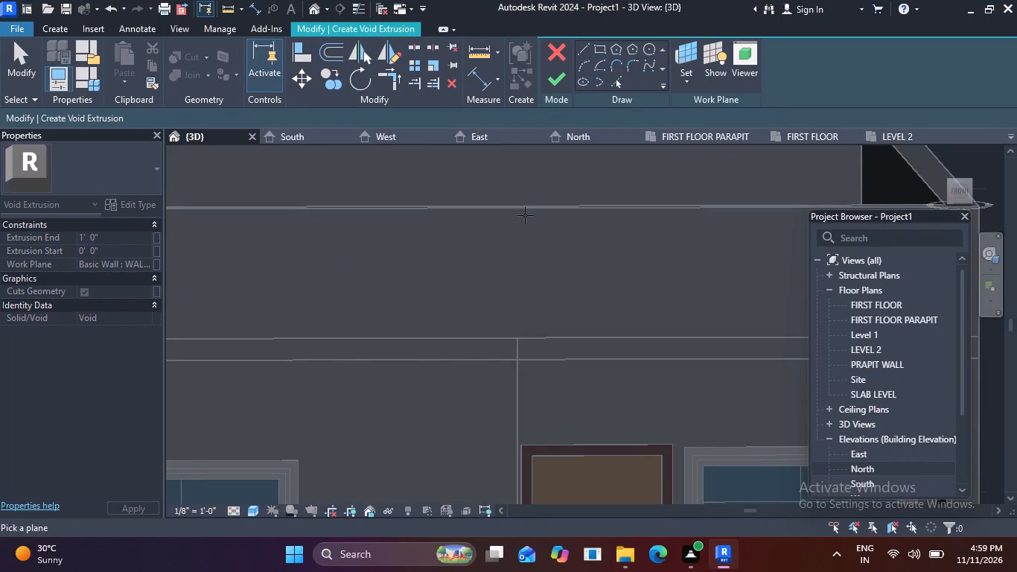
{"action": "left_click", "coordinate": [532, 209]}
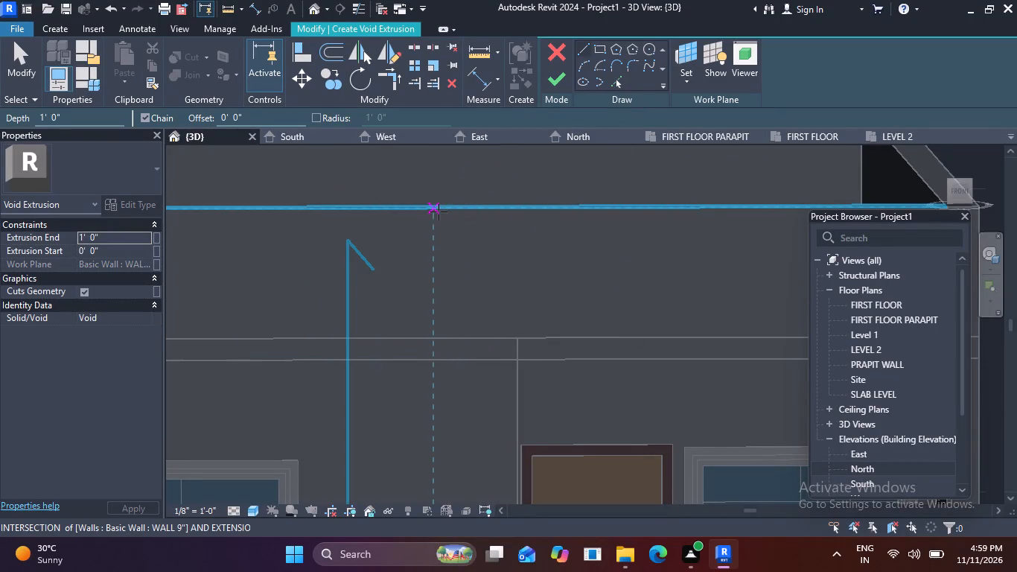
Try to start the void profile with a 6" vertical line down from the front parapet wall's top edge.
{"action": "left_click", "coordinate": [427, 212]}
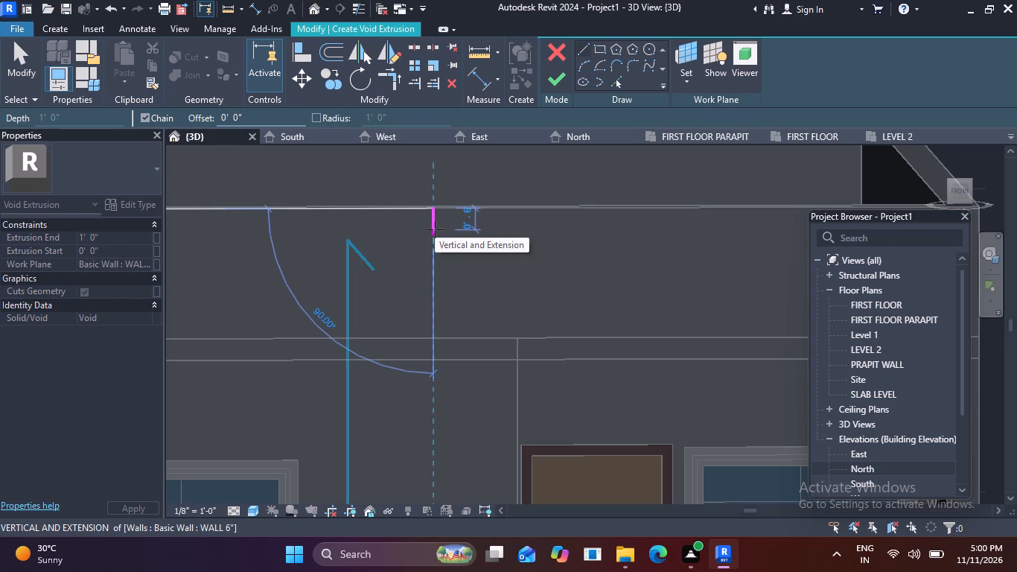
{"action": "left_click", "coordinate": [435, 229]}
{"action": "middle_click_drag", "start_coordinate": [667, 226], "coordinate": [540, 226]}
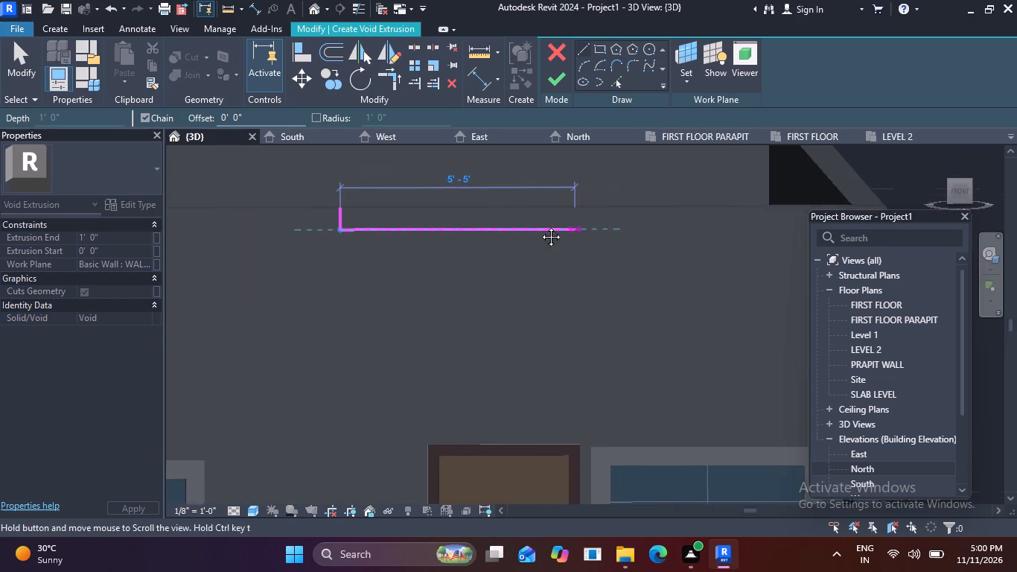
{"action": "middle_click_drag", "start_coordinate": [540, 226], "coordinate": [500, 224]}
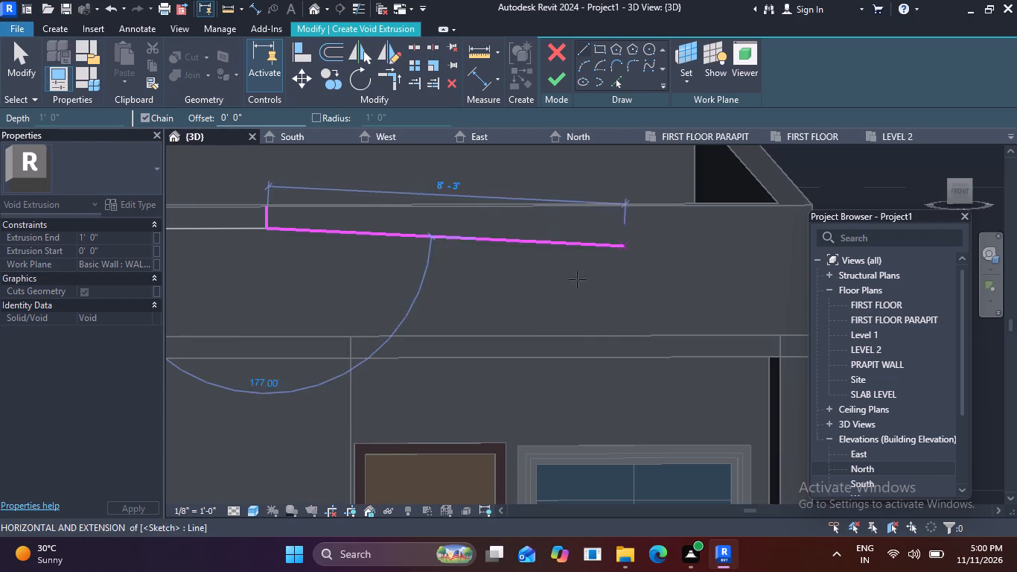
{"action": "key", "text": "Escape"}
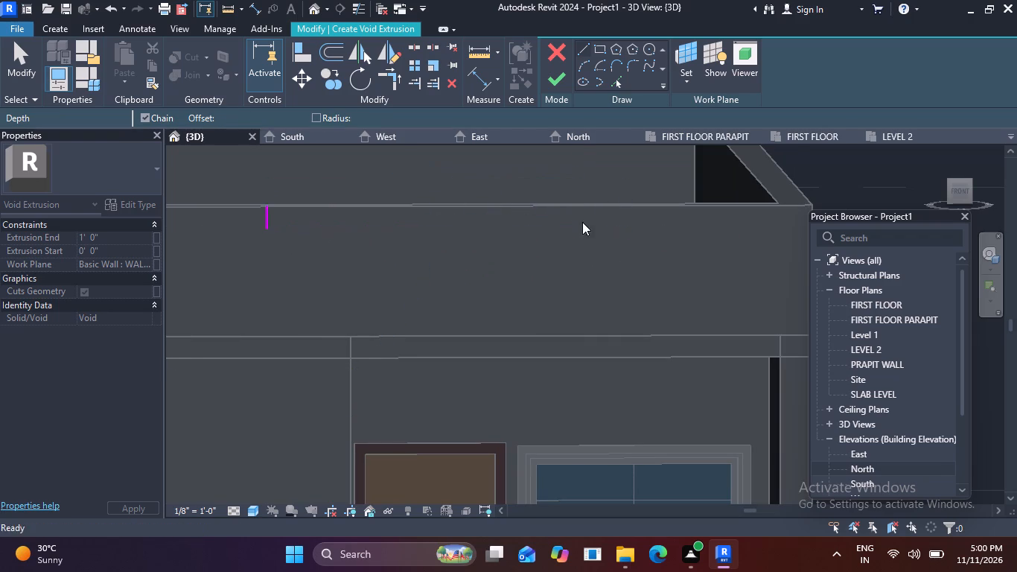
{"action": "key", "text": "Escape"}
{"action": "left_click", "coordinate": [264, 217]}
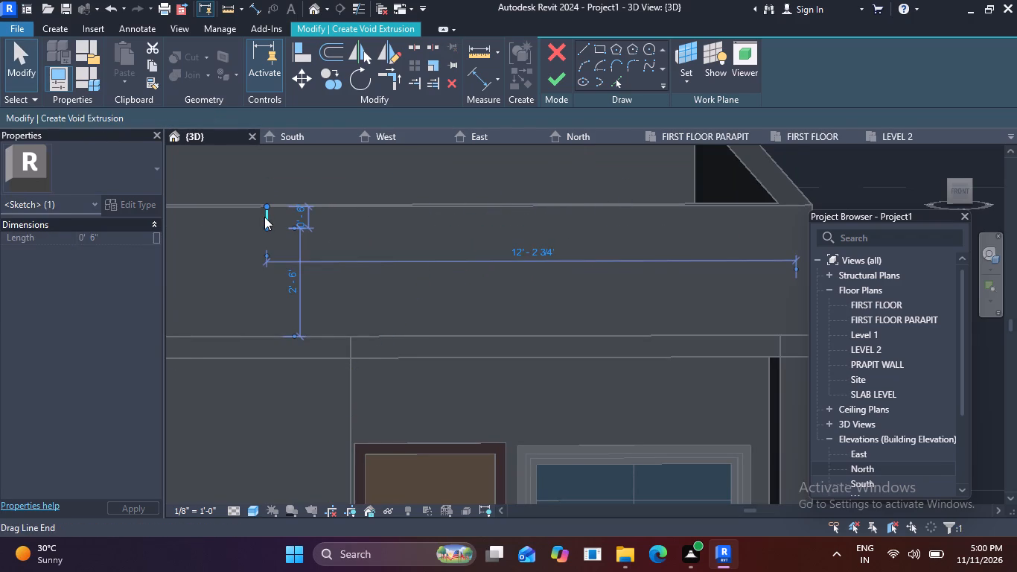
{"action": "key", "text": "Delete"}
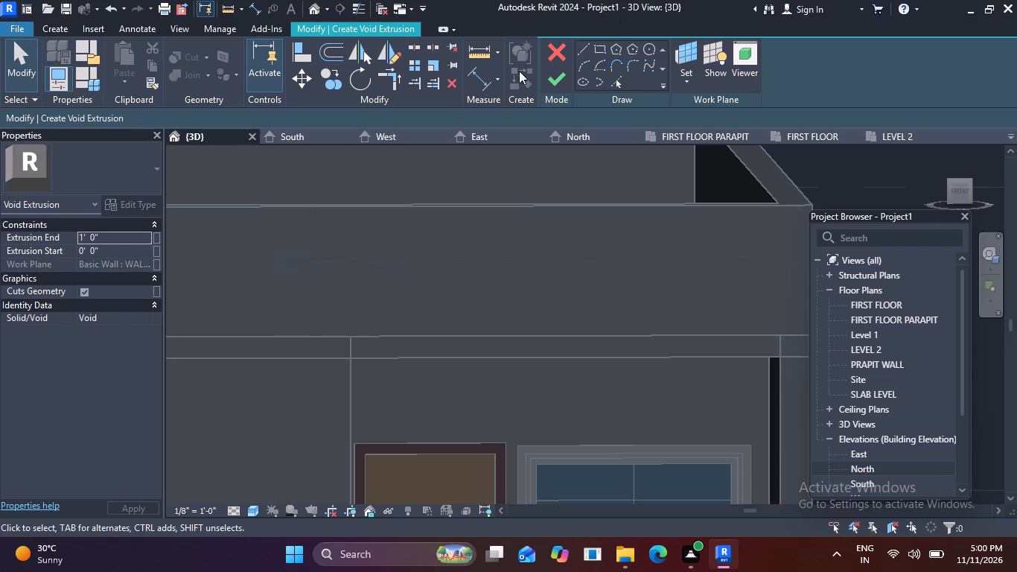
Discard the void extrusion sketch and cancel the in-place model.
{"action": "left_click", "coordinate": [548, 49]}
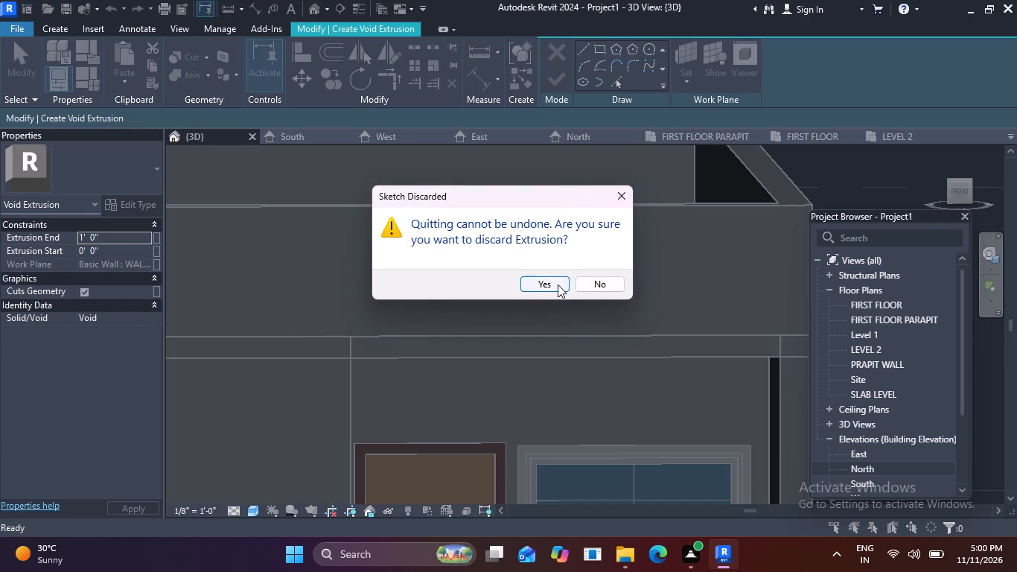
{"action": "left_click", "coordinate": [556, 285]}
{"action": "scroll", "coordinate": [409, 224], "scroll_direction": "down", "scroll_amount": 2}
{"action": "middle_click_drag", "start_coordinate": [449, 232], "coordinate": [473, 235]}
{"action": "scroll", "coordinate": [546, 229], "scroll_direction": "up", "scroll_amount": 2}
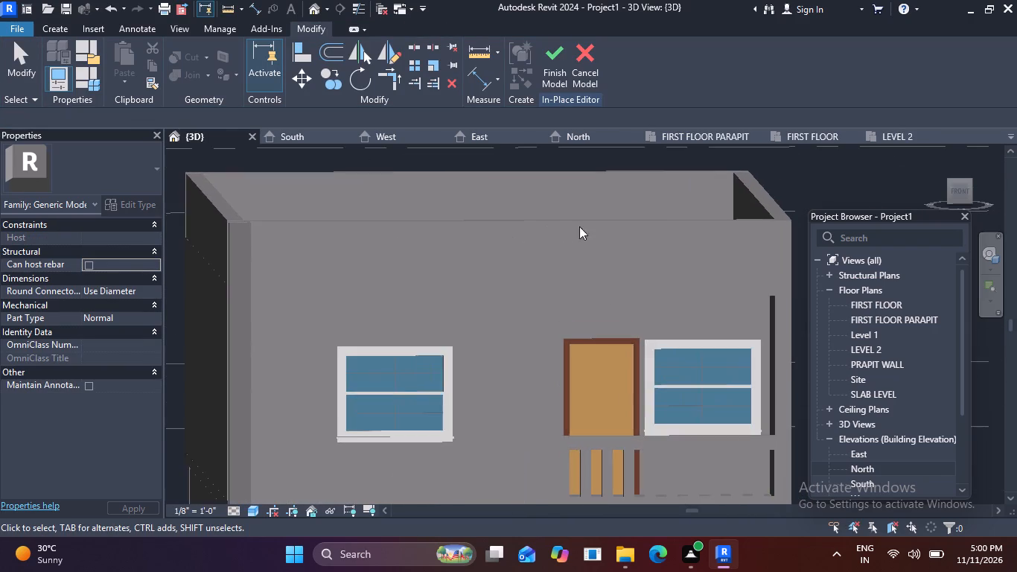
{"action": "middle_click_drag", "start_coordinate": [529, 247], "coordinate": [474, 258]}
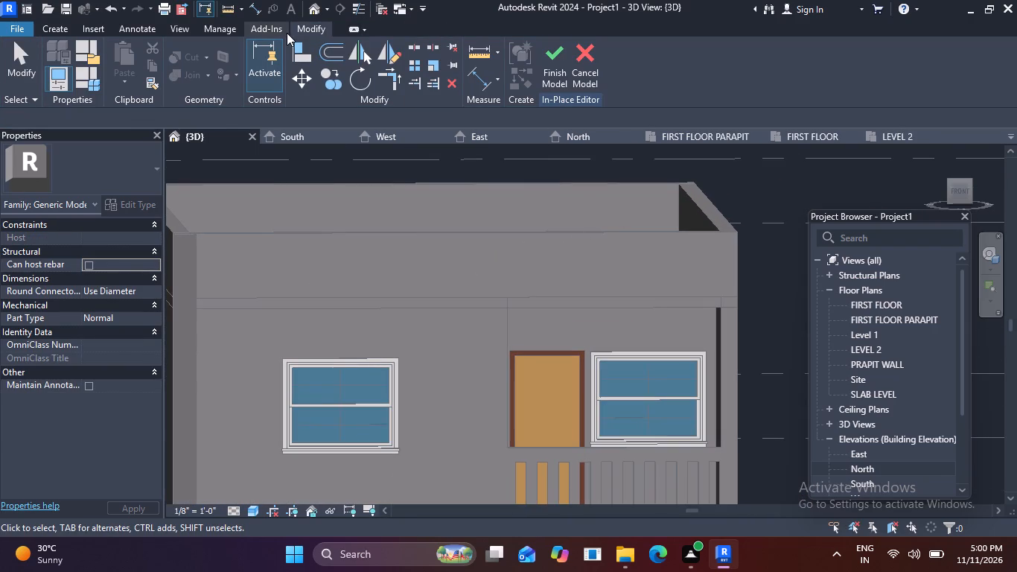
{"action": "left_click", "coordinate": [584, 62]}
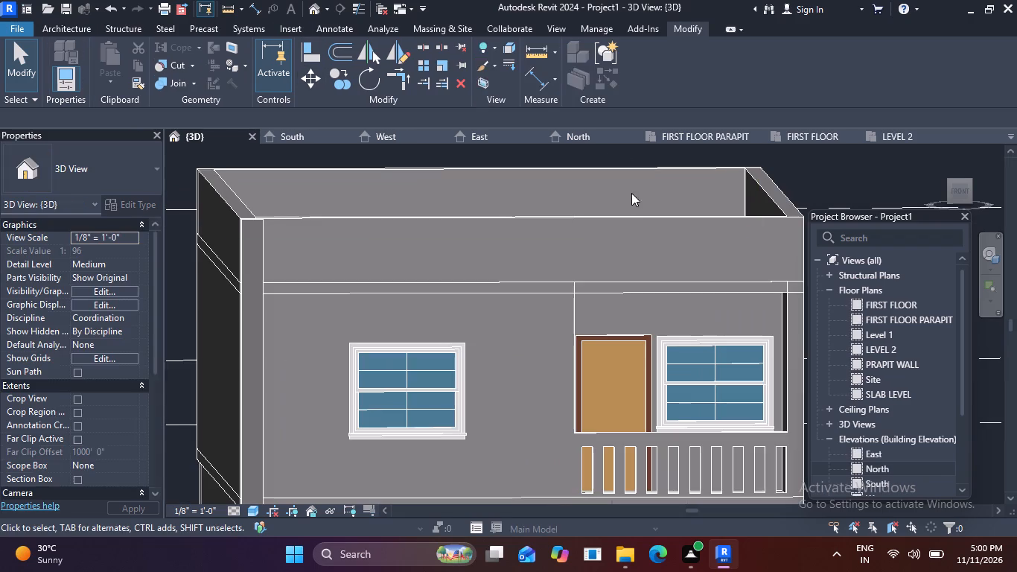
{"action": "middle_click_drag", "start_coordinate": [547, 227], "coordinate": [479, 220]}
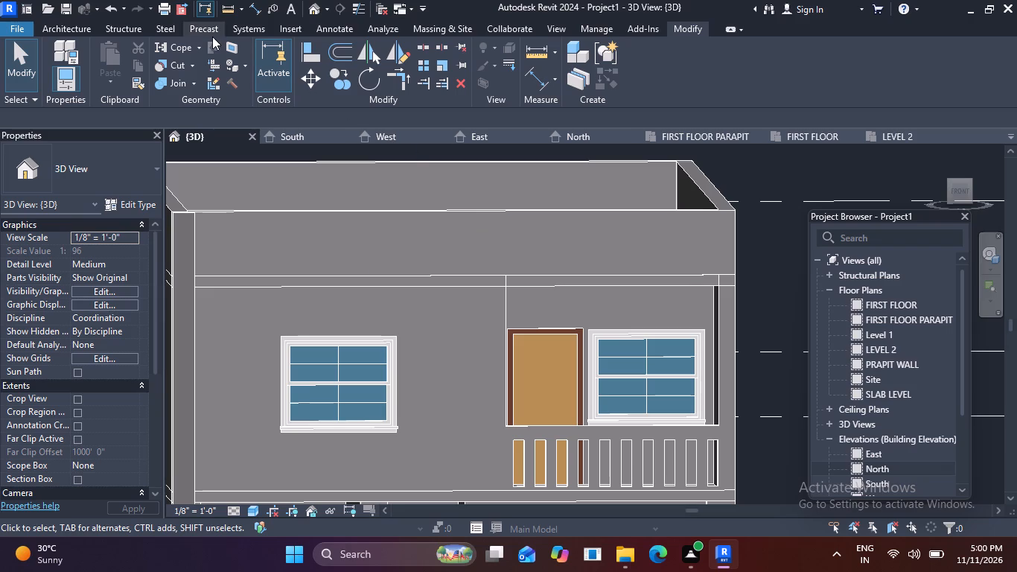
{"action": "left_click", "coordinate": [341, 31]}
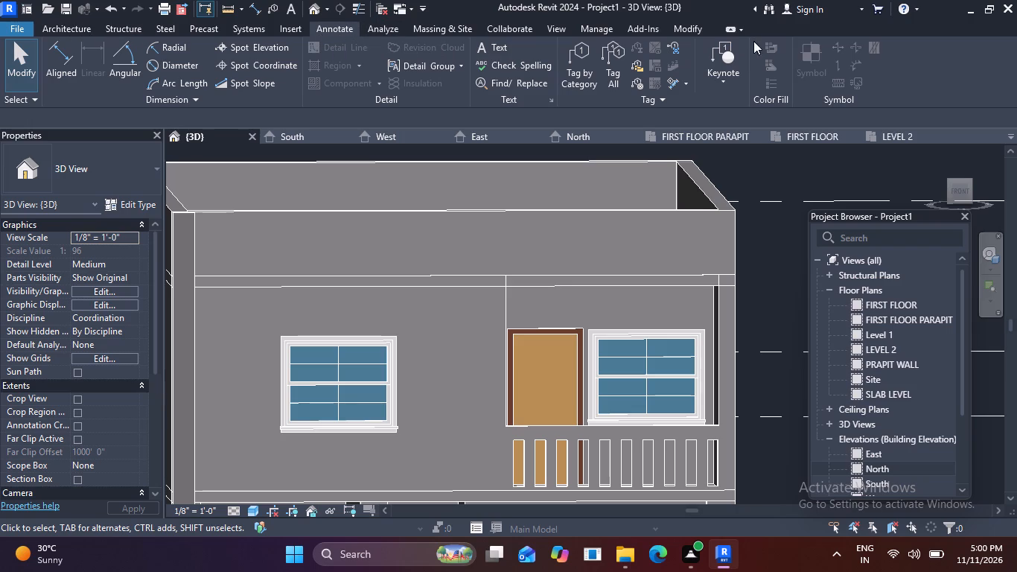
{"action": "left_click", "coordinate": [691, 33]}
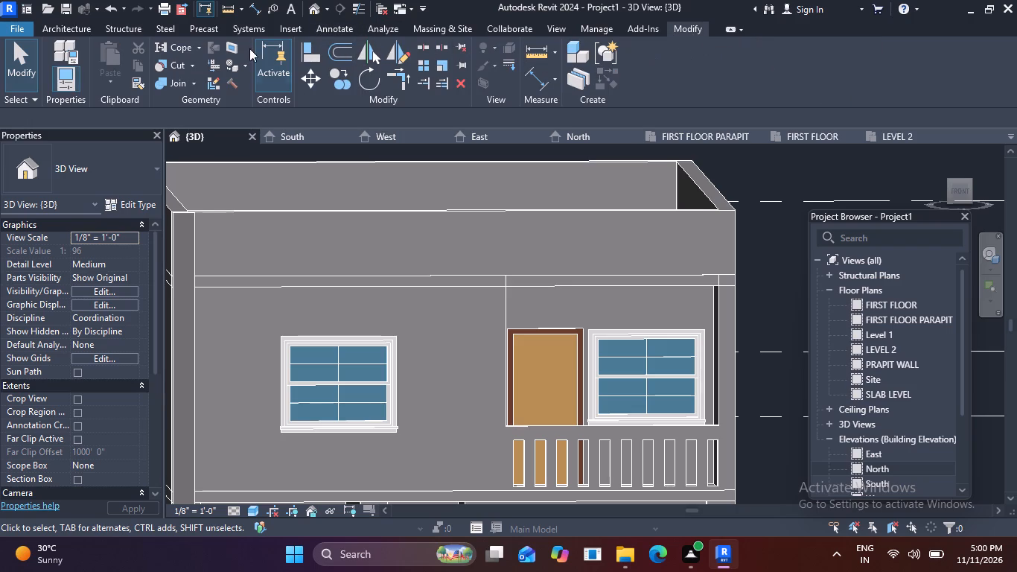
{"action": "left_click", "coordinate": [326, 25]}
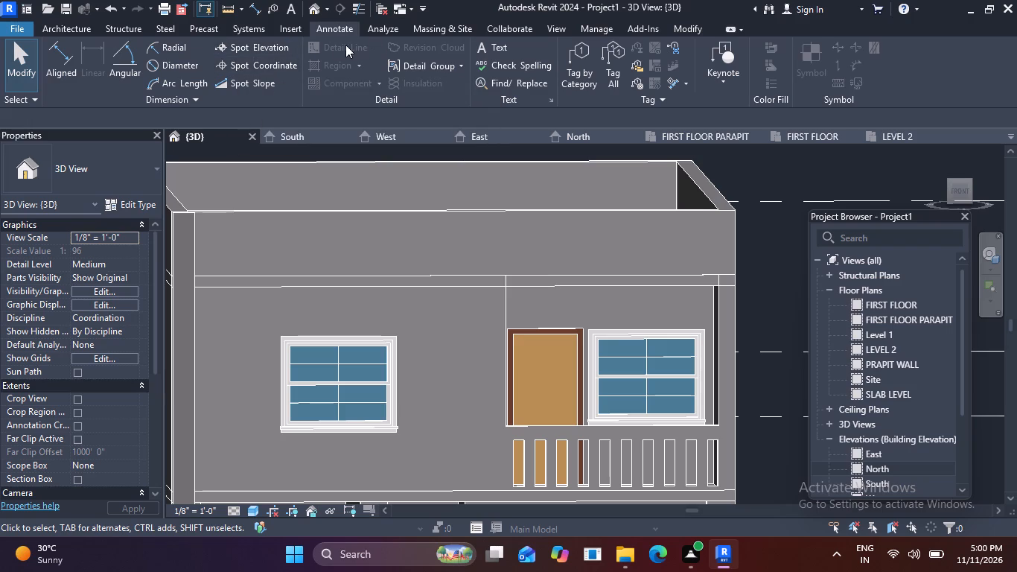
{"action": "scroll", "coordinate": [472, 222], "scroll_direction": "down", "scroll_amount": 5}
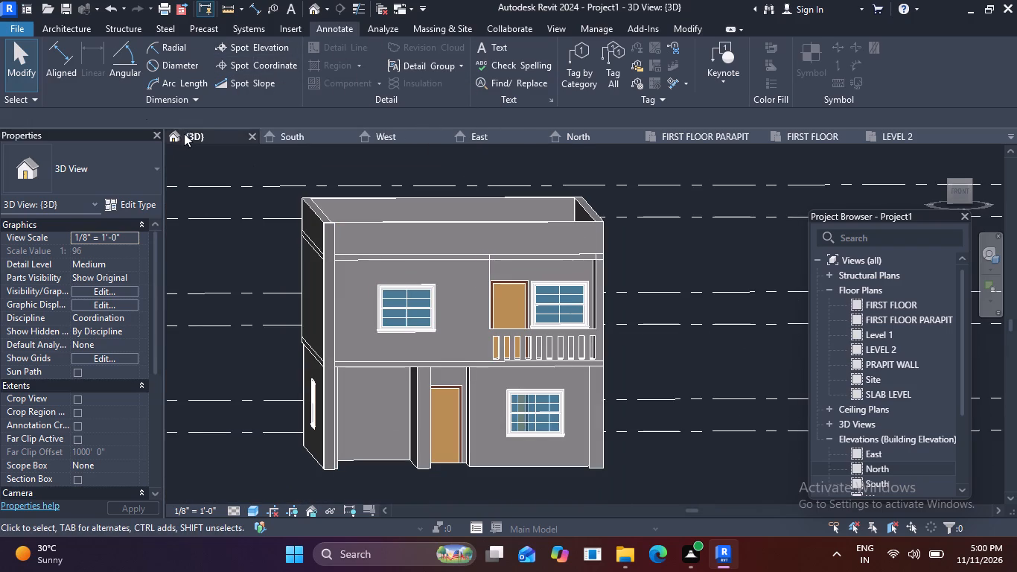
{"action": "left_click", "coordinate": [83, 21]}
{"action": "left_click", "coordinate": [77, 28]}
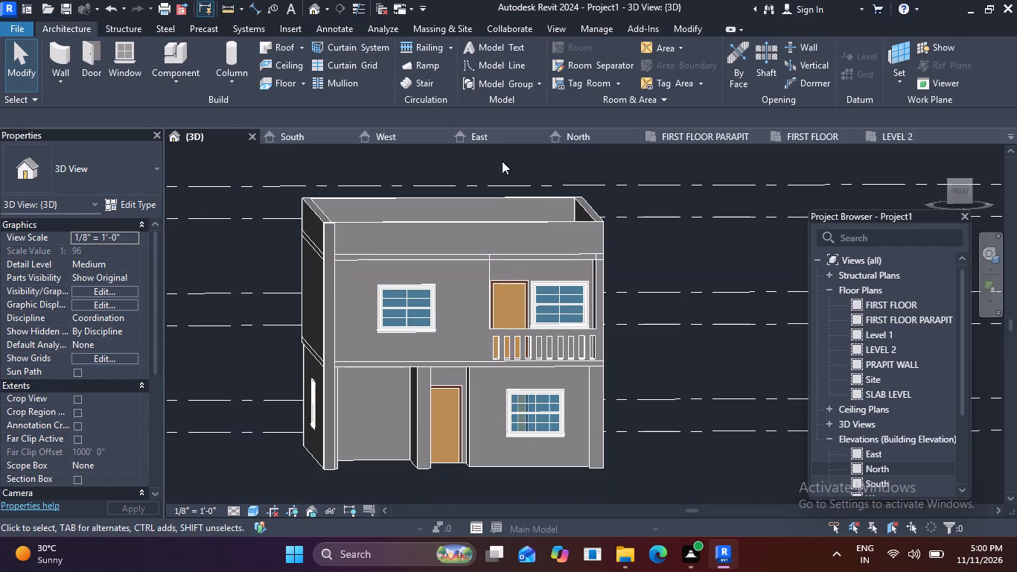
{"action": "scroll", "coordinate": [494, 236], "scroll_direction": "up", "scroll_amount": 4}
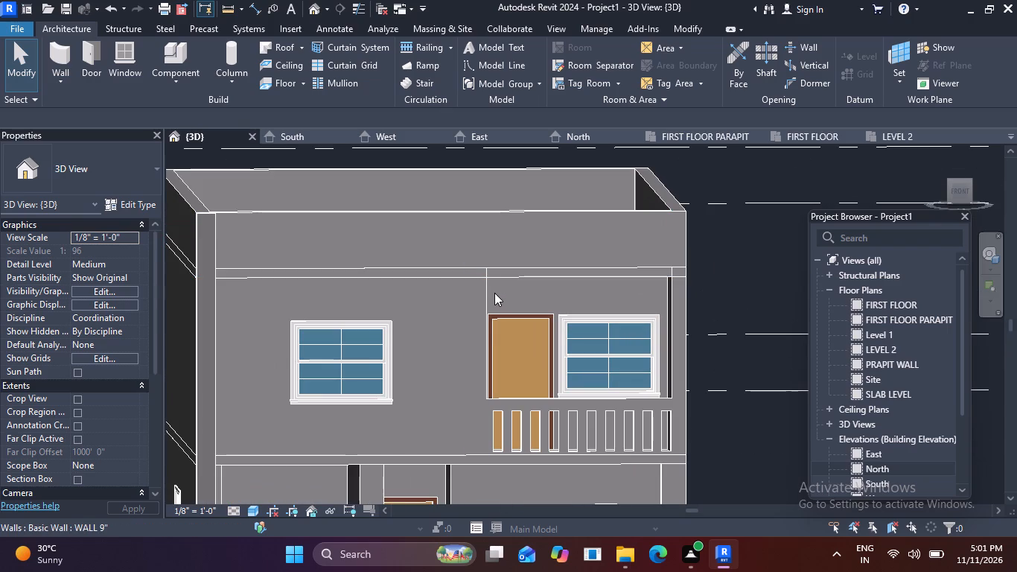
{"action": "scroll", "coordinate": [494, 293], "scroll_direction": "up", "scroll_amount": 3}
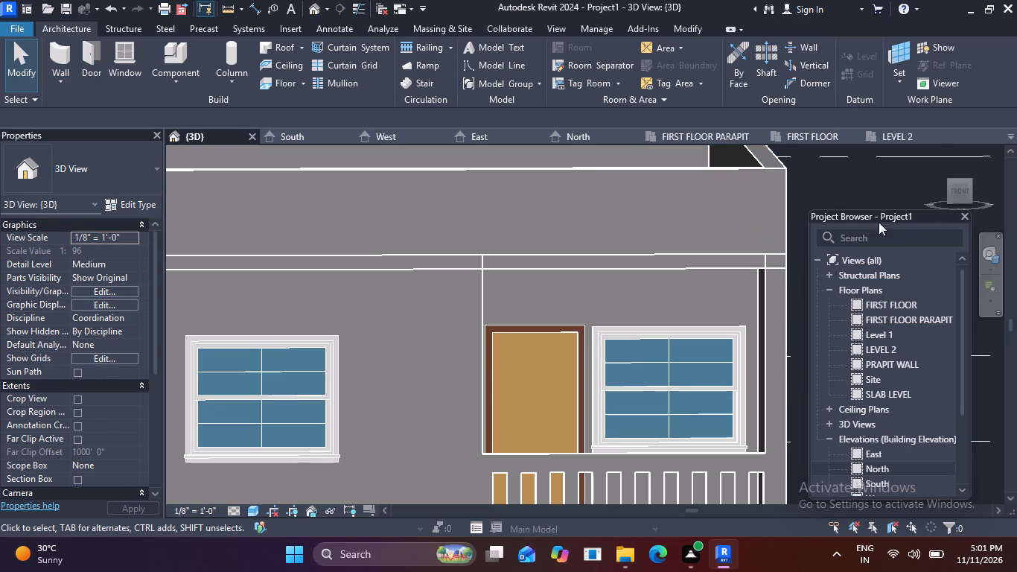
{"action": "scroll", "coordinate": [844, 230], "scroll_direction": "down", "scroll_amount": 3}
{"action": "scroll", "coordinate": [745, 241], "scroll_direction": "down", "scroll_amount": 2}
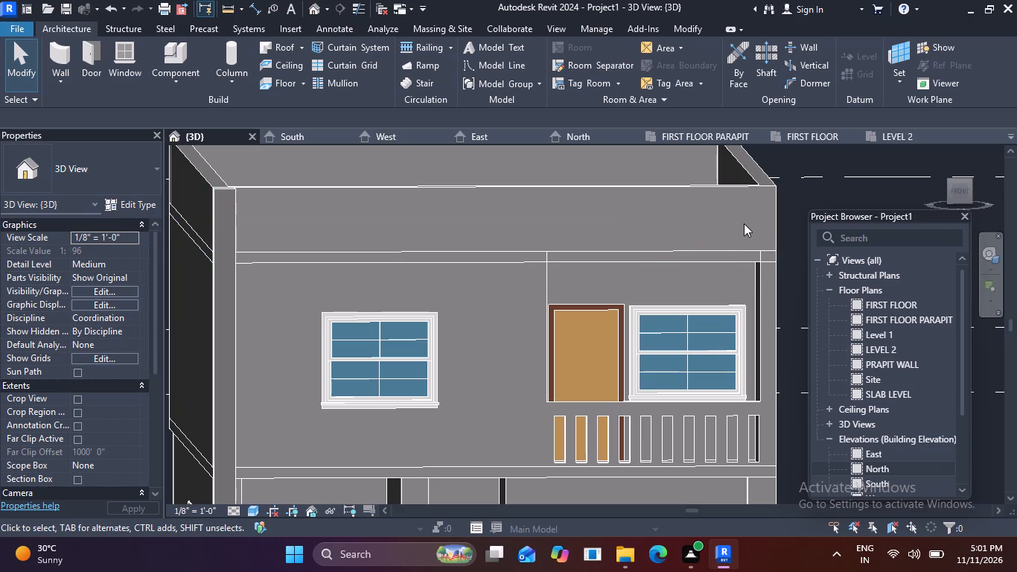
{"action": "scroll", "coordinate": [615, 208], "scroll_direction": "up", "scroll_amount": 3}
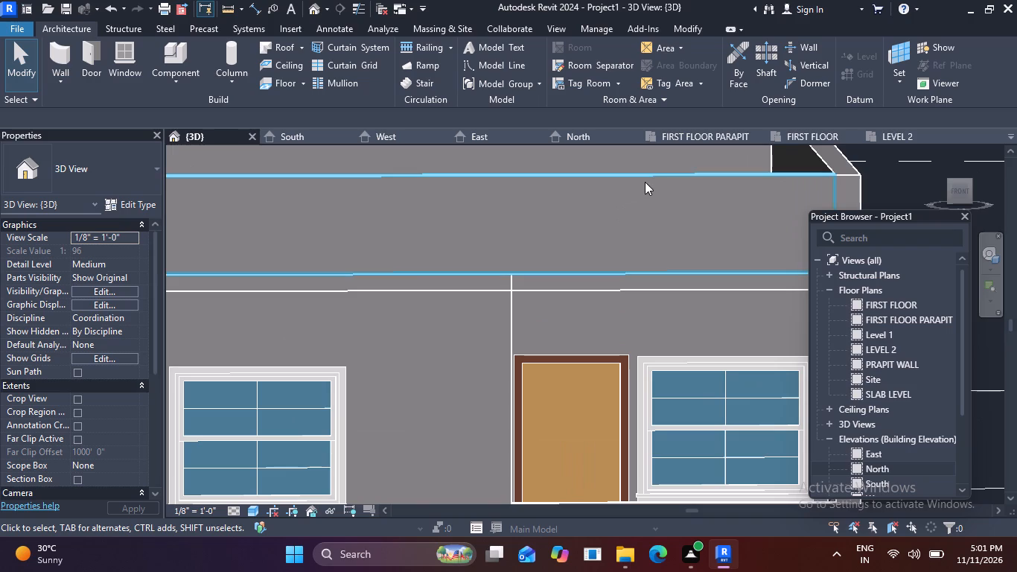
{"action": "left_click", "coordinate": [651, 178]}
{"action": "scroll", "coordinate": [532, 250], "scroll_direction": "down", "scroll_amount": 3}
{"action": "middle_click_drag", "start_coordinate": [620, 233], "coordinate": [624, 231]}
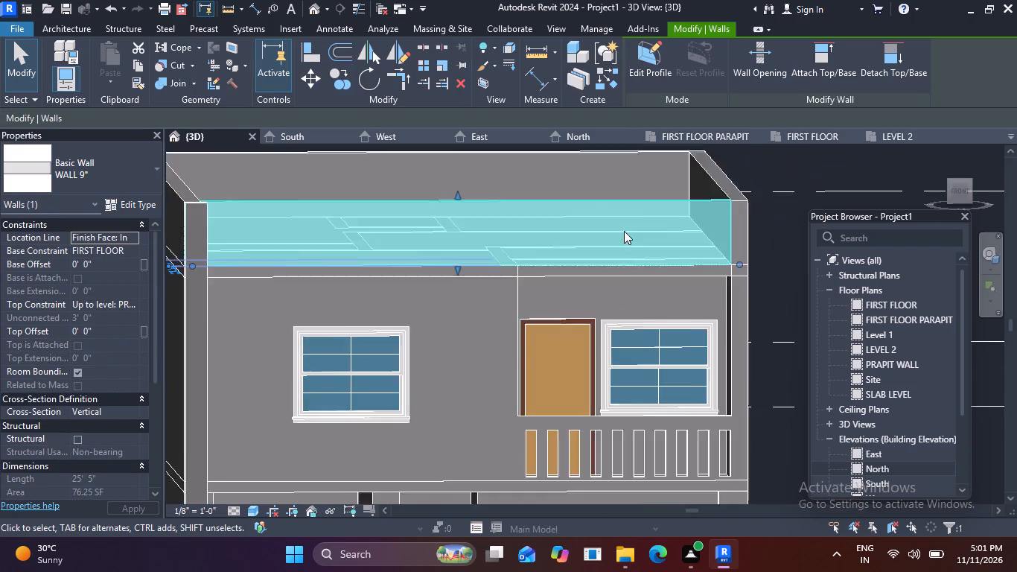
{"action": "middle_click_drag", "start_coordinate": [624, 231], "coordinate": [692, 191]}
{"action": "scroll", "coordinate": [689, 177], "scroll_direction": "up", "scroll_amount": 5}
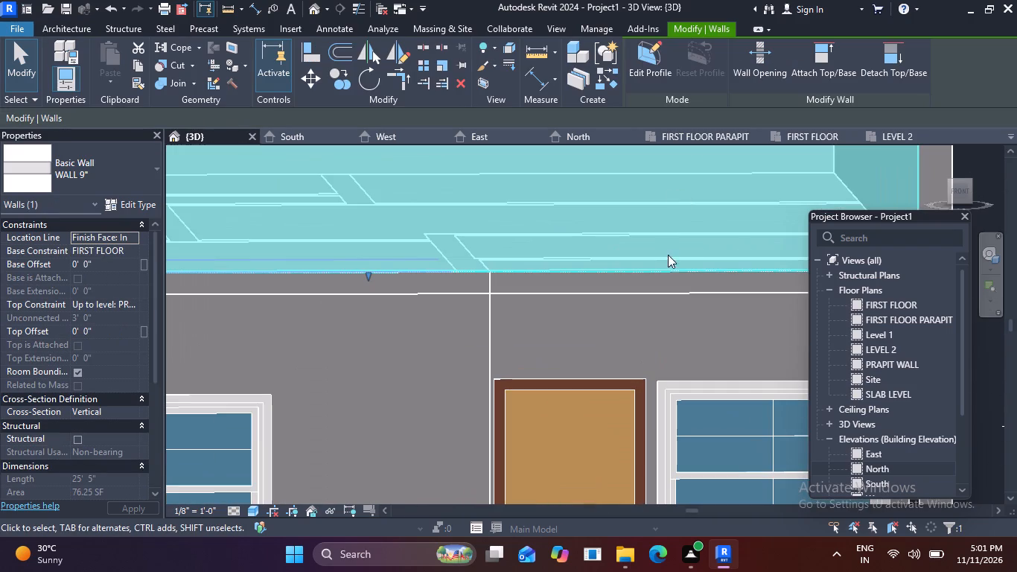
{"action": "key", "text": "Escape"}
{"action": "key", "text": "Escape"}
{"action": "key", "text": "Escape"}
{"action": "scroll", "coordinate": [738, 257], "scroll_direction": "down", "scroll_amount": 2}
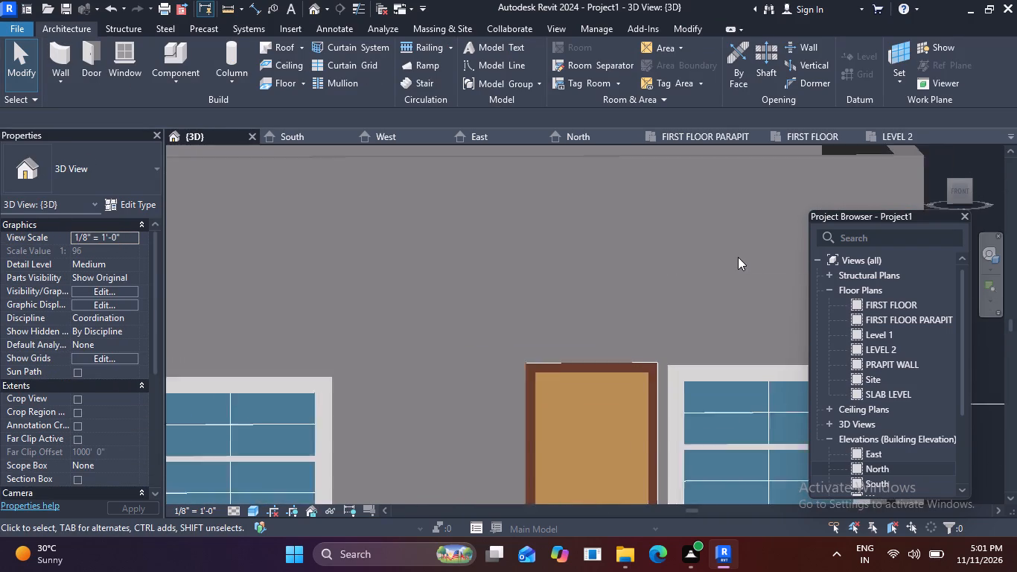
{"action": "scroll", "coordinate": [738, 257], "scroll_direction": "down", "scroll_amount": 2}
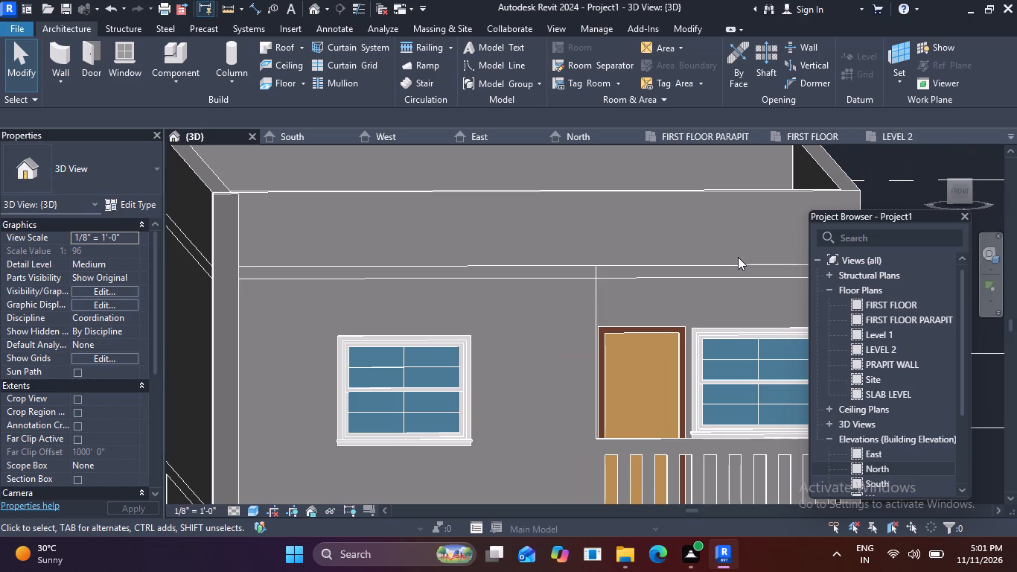
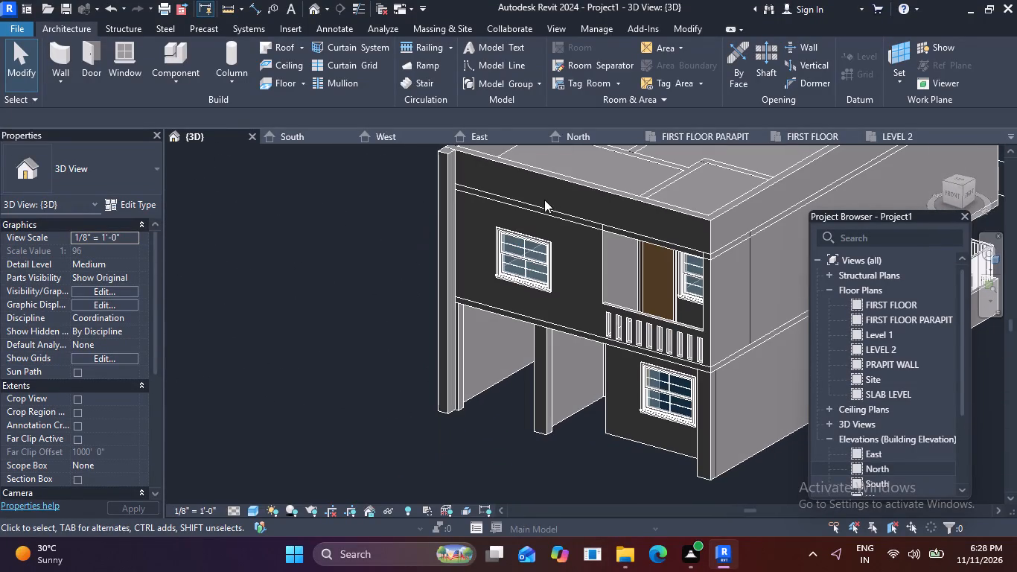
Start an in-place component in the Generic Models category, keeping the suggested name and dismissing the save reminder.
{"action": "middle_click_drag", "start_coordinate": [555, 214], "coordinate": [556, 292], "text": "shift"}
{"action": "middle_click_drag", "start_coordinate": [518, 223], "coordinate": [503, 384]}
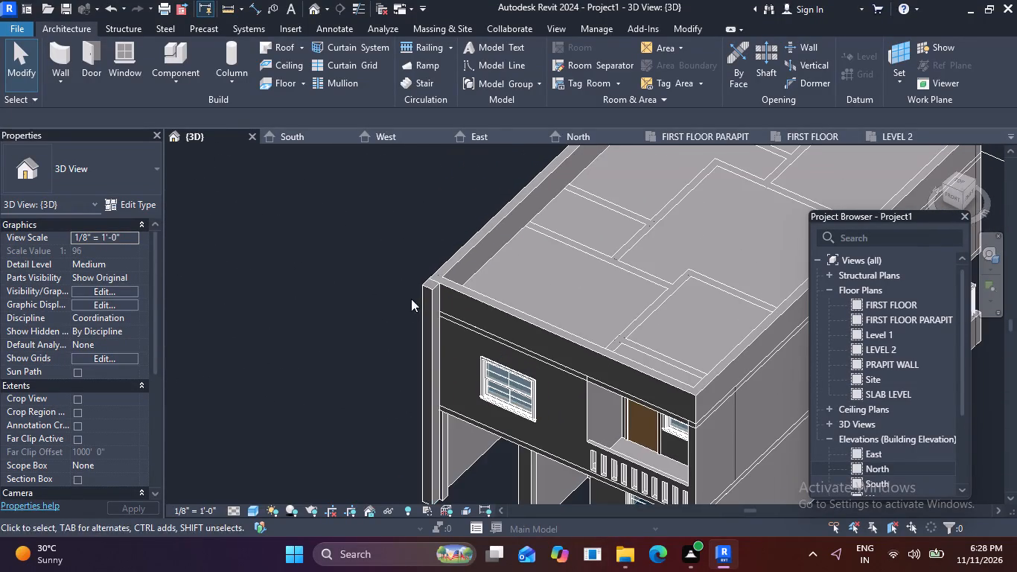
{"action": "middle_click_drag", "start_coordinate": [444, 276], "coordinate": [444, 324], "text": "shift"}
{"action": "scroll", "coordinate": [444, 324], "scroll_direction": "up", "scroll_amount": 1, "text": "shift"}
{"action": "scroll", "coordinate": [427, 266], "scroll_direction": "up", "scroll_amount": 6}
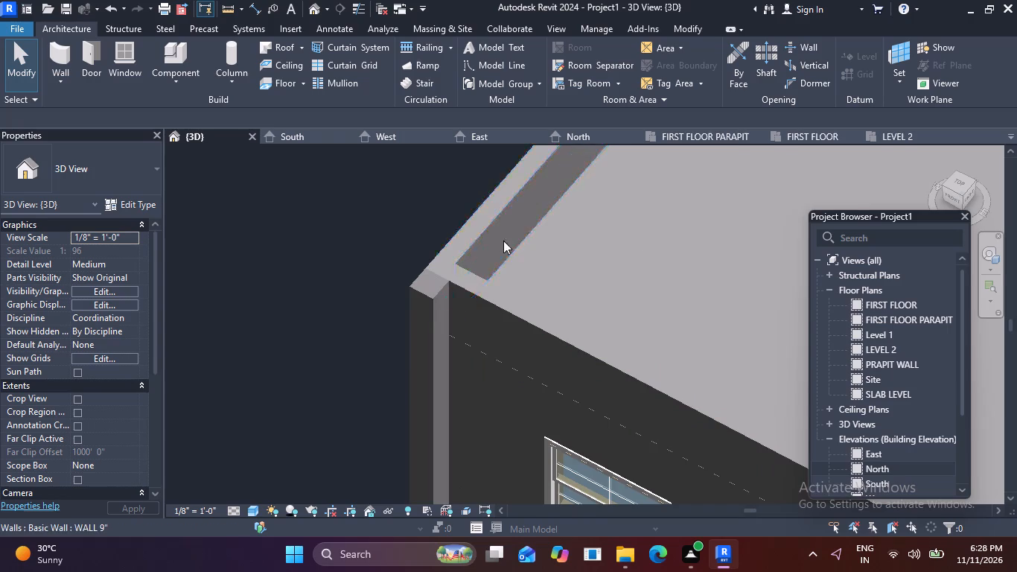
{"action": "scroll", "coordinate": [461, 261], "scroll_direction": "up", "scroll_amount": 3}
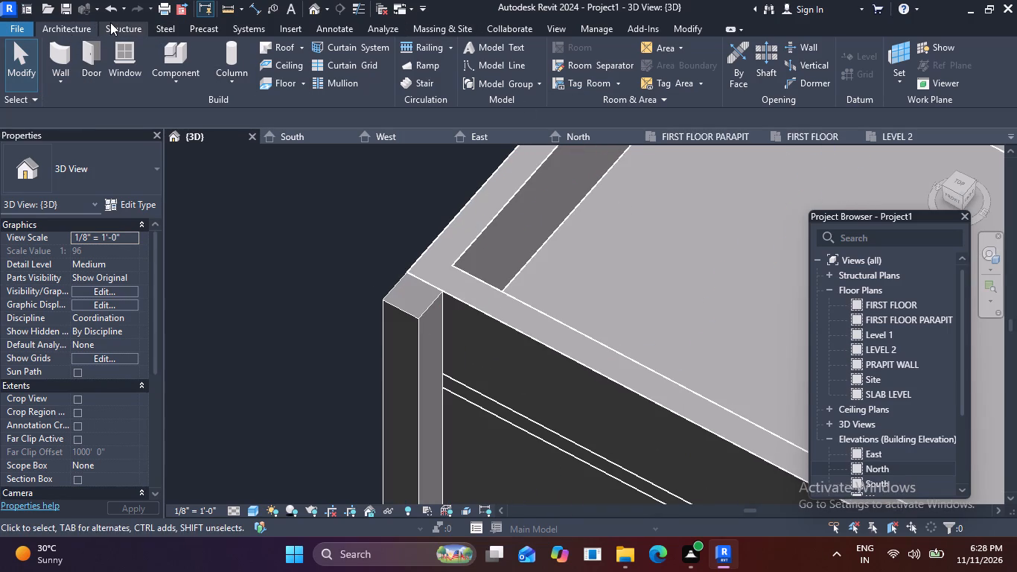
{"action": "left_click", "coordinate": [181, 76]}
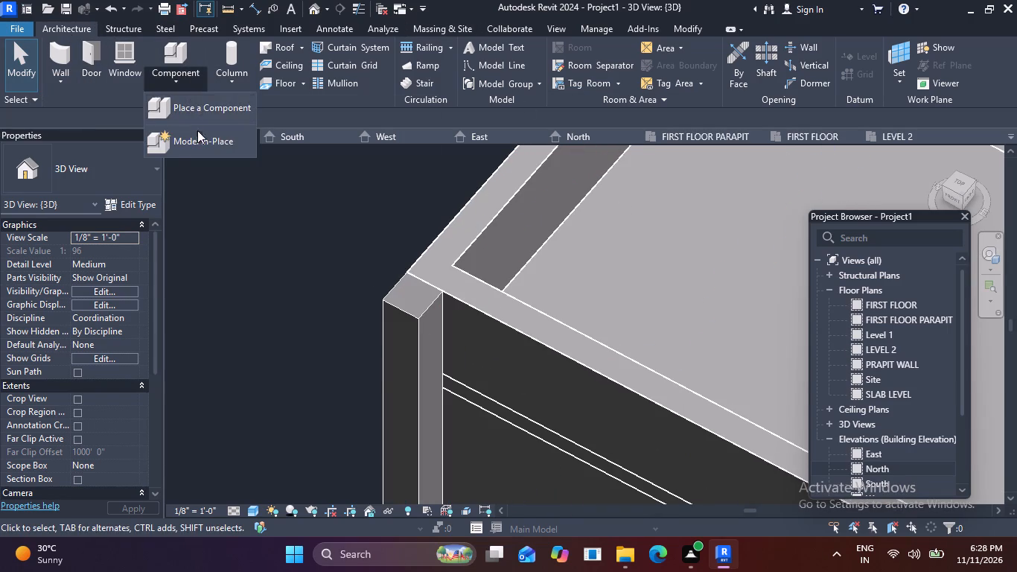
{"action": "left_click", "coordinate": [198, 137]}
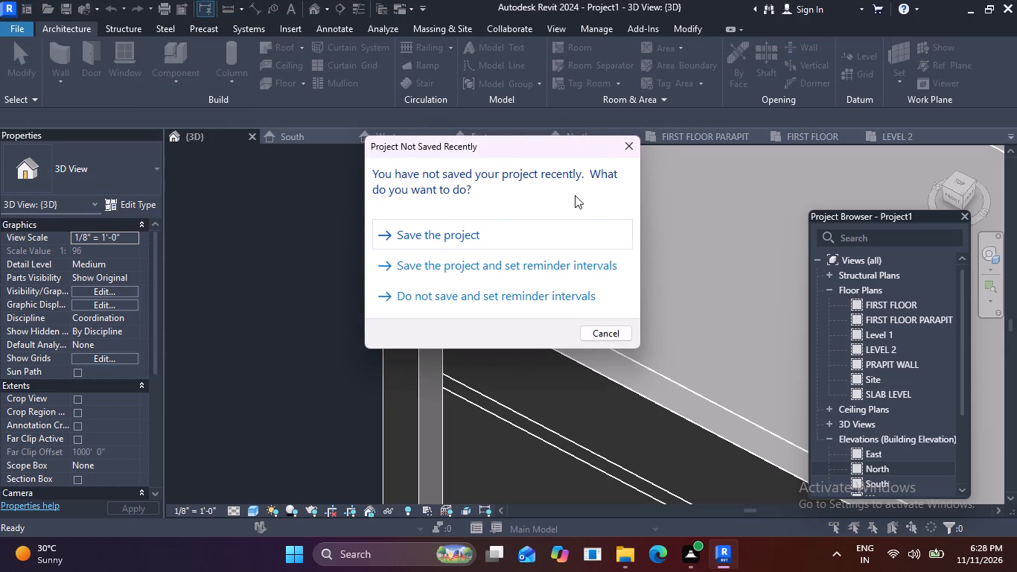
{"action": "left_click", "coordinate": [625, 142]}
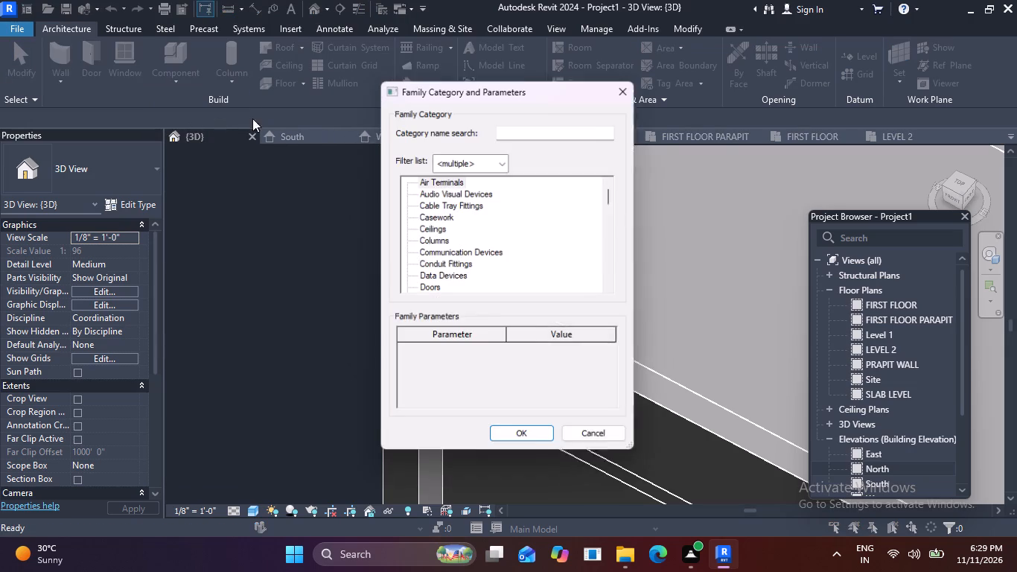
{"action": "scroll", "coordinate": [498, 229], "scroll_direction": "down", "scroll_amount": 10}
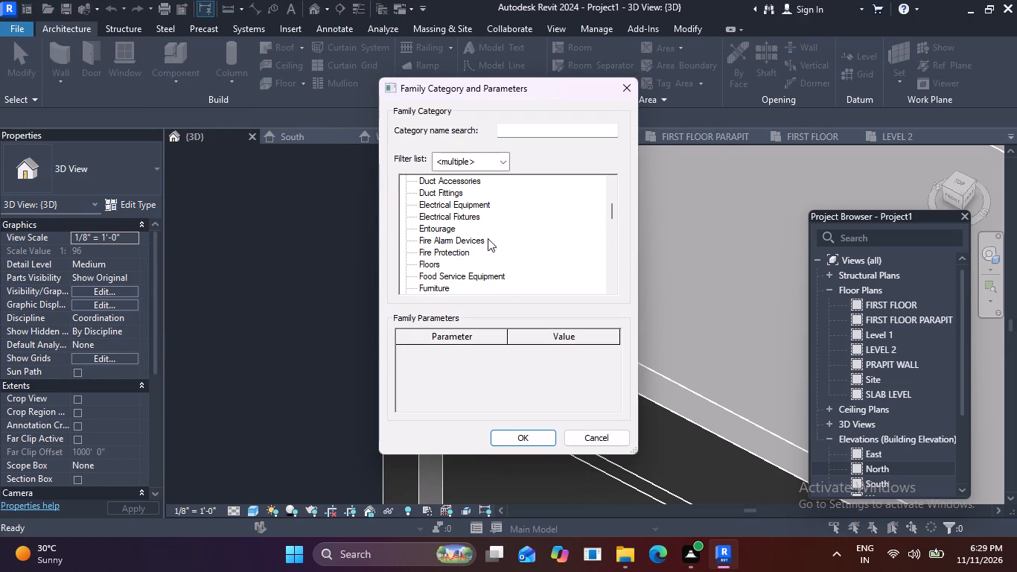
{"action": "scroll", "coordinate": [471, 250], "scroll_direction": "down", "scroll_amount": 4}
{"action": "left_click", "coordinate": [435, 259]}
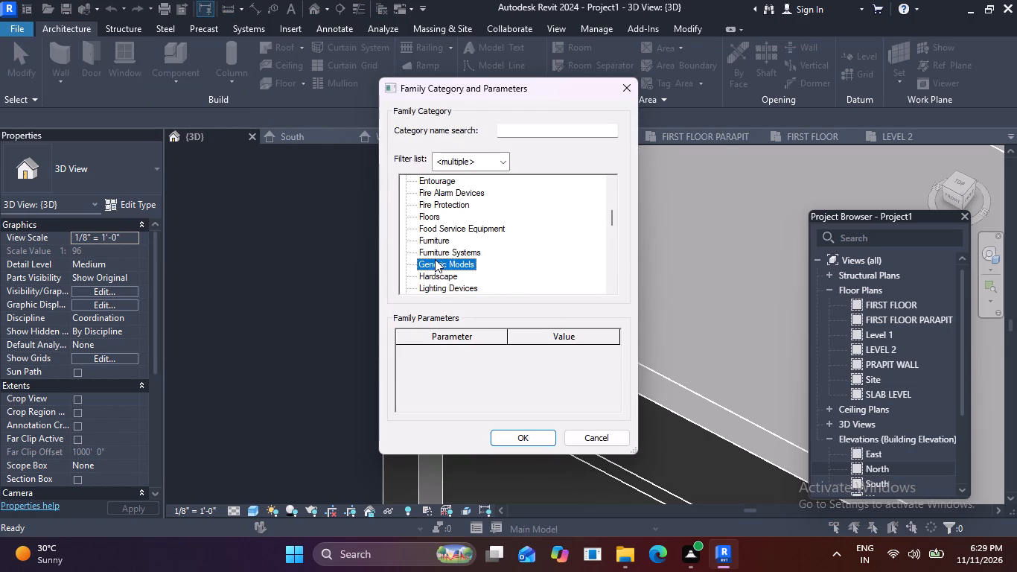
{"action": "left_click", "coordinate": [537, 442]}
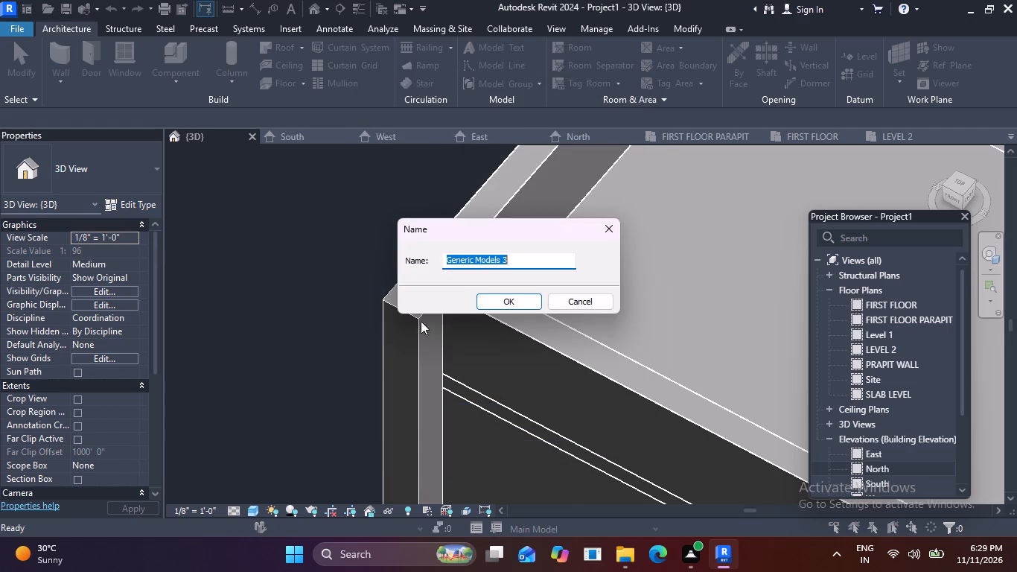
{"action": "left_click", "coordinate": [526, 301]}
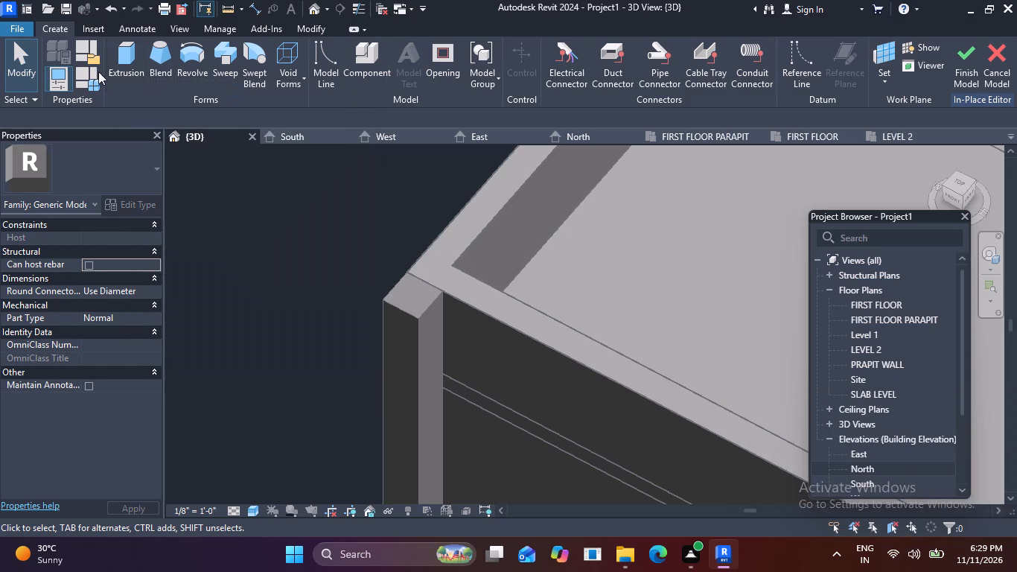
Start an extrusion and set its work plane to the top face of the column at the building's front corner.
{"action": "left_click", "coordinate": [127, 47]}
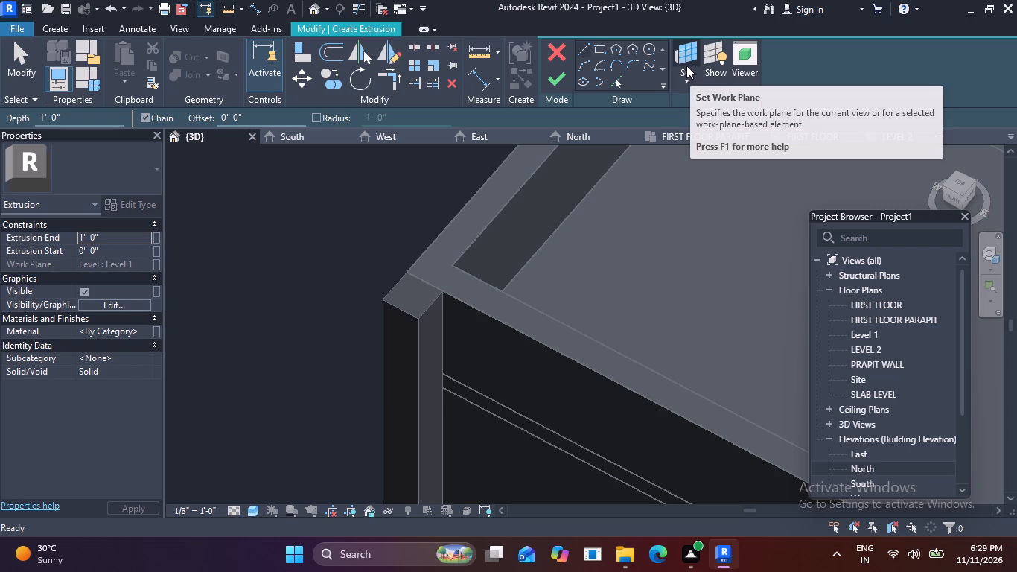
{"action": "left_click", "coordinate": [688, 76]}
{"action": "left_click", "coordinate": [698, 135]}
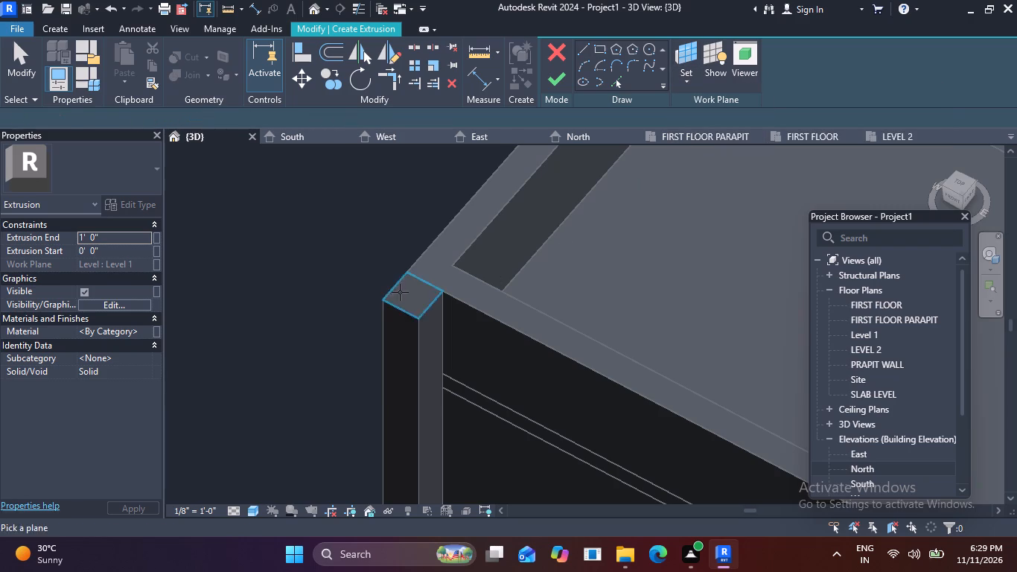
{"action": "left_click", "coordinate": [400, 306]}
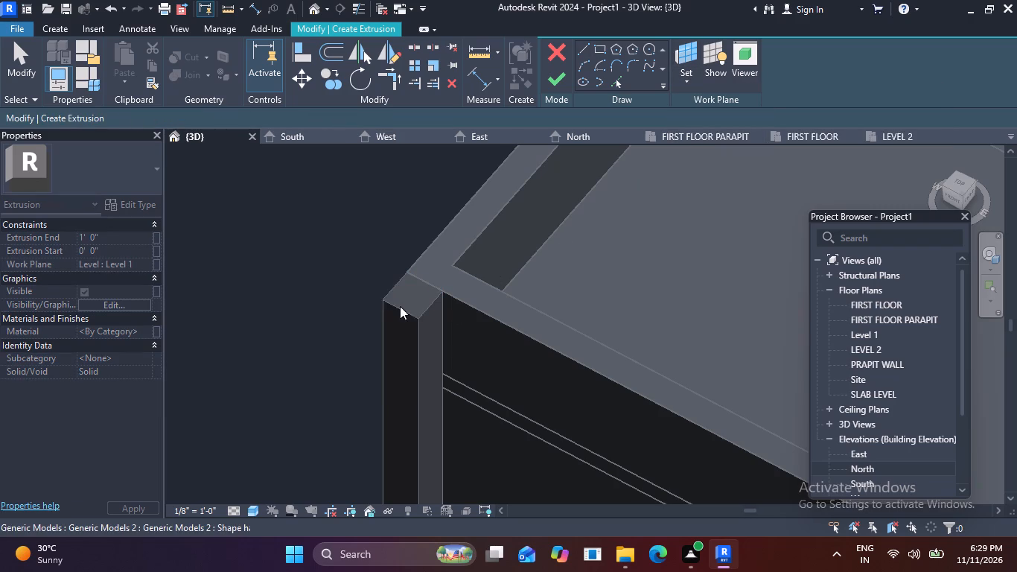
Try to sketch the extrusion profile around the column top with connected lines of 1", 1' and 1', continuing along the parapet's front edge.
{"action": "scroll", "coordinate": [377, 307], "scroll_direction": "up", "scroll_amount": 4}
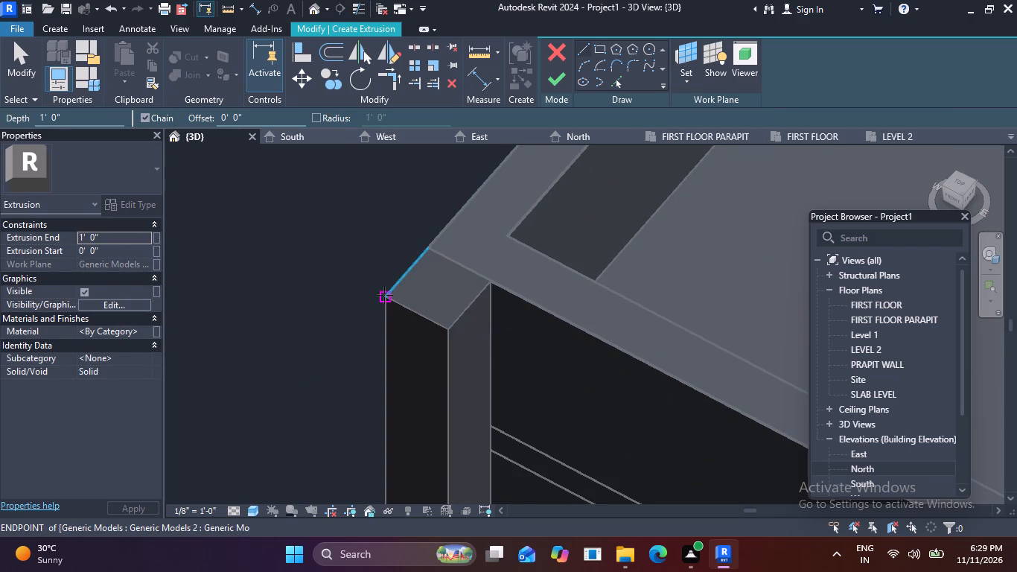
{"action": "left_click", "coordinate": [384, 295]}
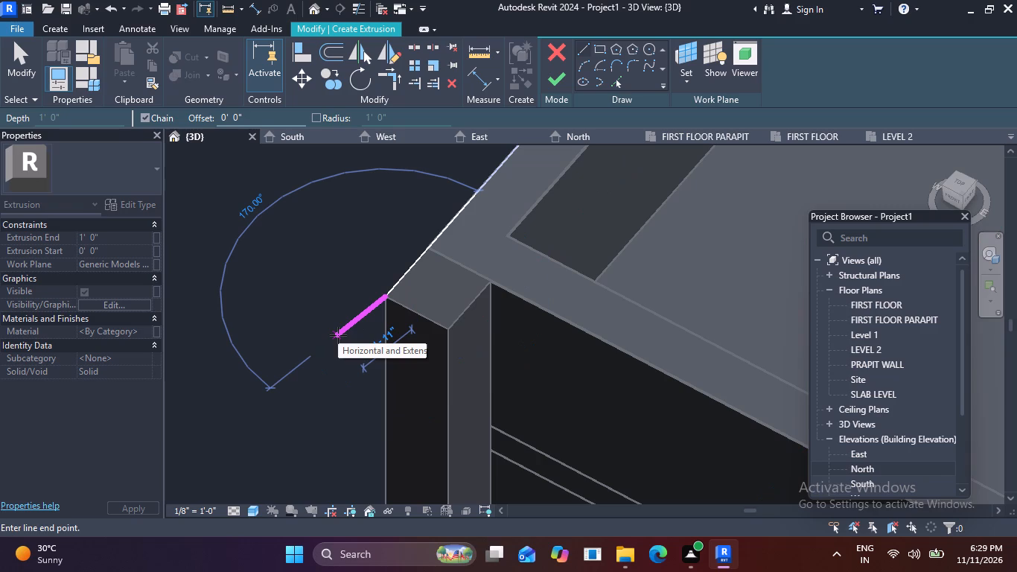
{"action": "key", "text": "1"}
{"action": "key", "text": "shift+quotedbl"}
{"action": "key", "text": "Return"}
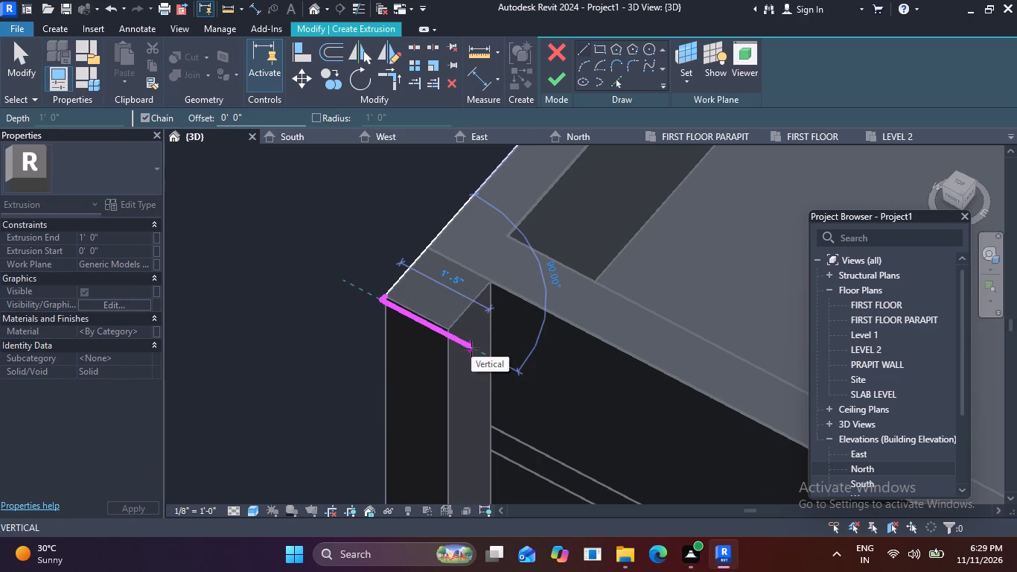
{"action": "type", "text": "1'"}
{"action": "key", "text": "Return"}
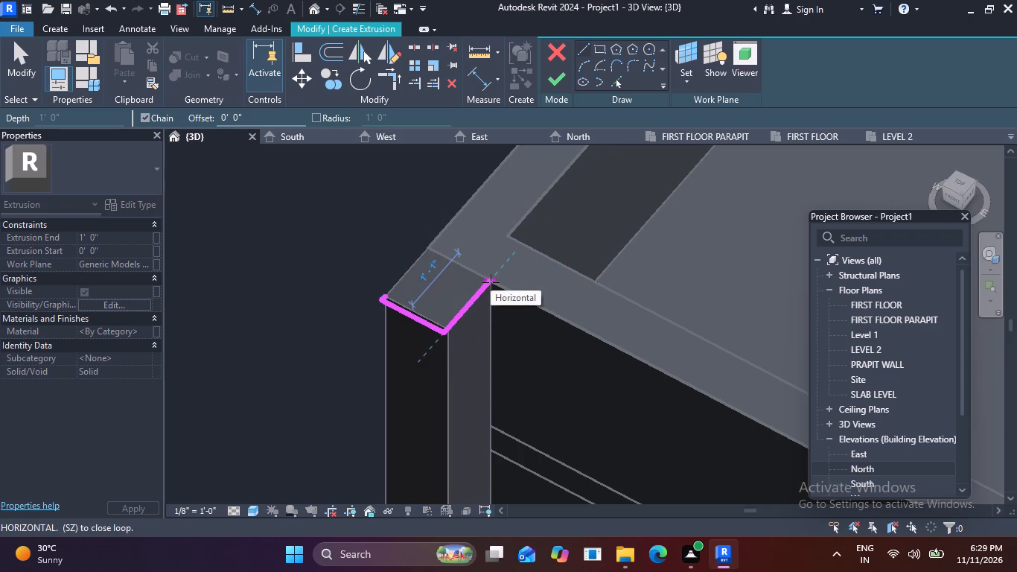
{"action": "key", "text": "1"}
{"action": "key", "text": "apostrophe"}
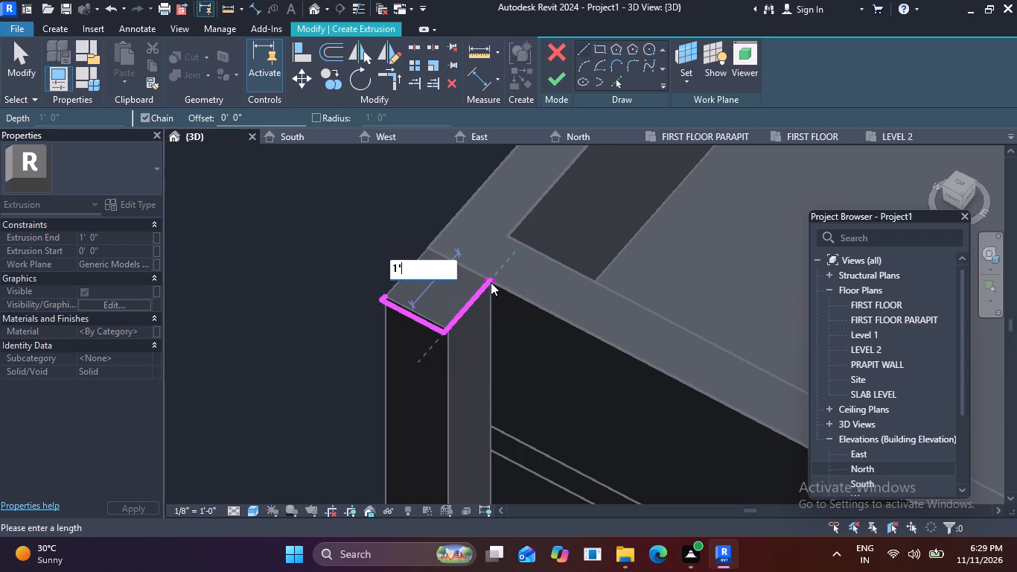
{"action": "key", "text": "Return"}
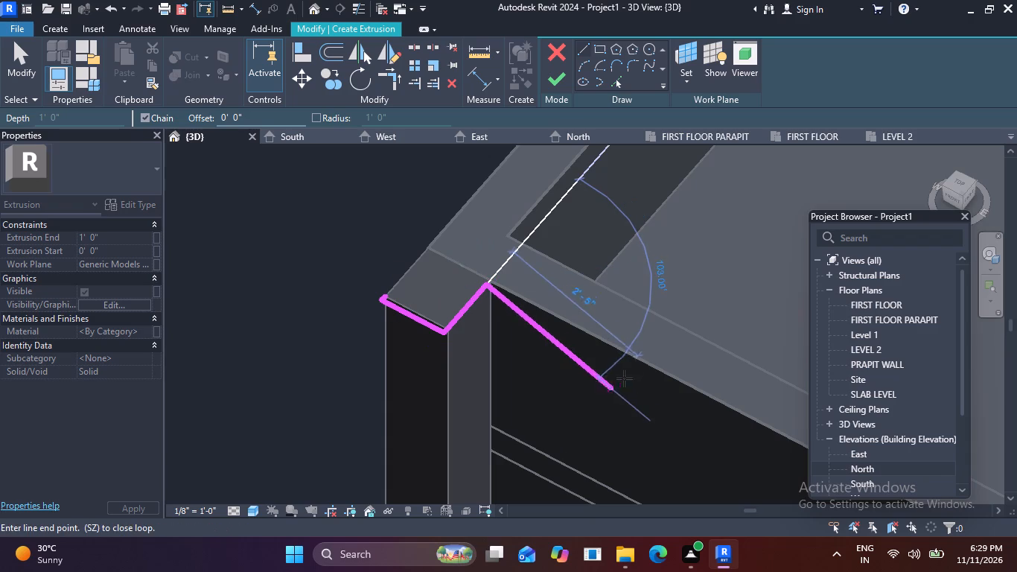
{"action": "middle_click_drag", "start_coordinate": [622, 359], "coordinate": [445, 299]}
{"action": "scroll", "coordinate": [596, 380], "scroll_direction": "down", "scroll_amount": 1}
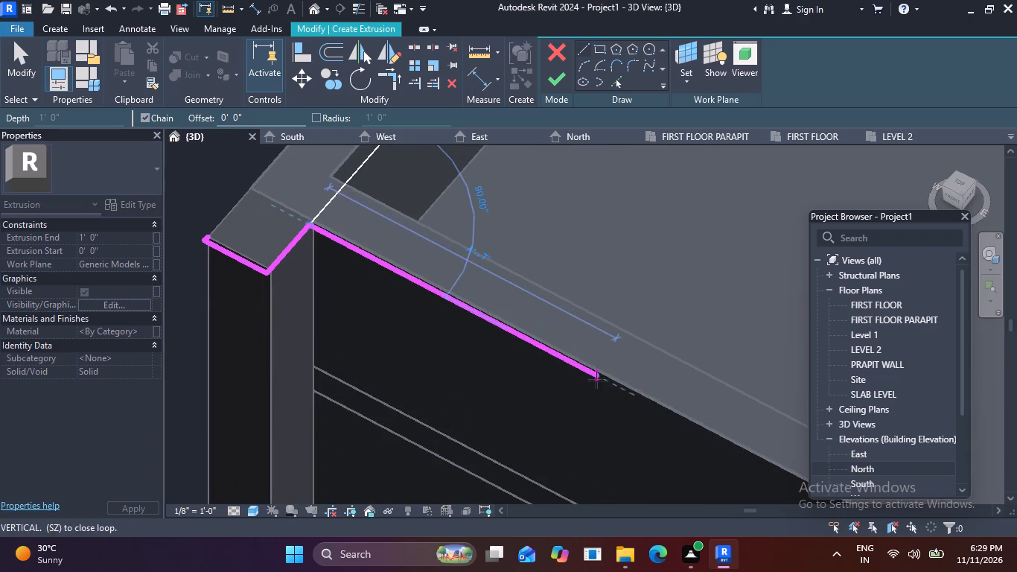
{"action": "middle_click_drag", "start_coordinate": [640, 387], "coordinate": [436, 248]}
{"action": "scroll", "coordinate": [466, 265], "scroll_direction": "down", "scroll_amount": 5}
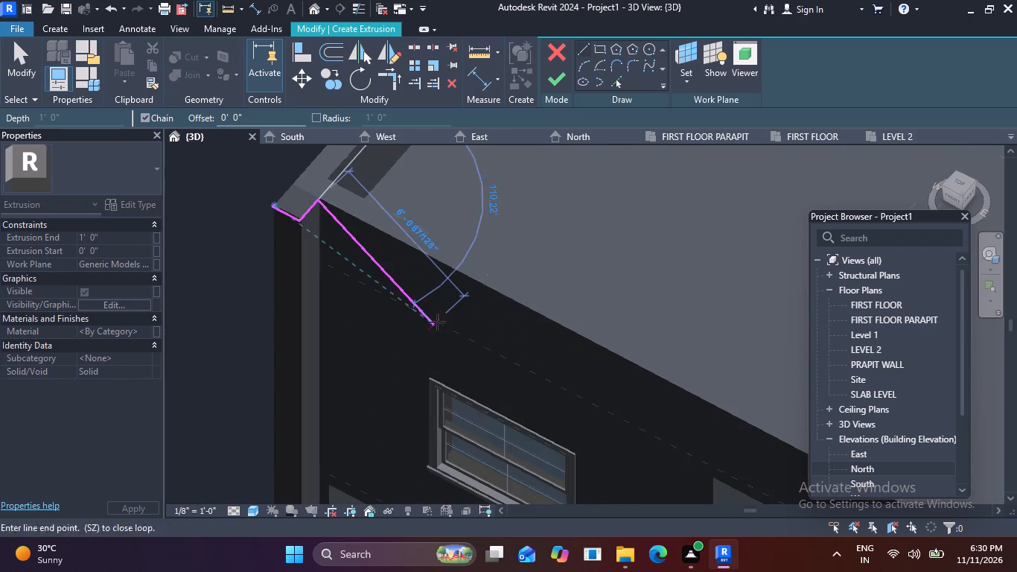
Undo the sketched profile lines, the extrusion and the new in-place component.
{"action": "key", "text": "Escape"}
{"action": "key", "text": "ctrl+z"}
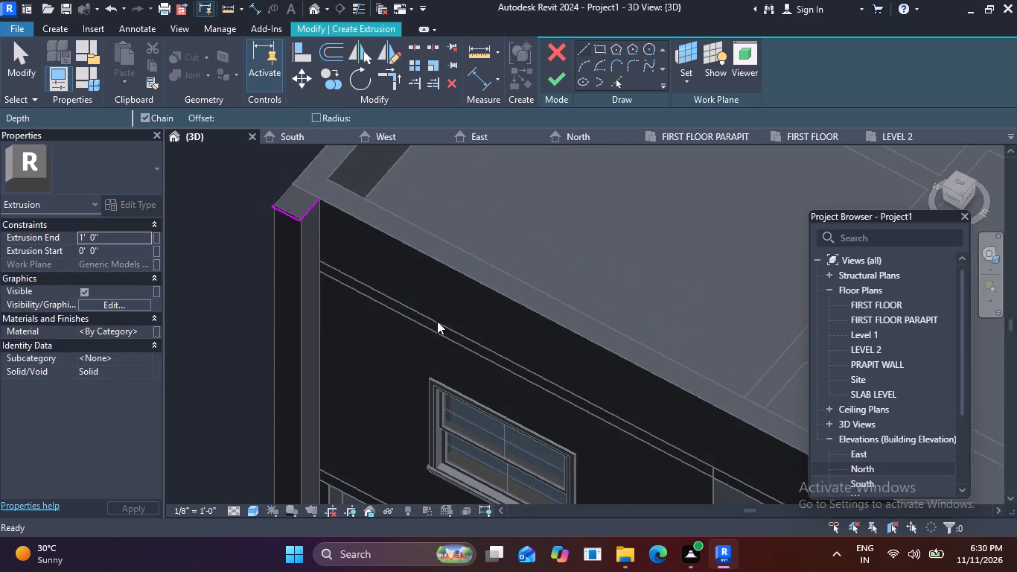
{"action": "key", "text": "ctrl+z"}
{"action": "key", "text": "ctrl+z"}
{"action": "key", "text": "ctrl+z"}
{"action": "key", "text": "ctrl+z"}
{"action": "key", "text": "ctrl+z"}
Examine the front parapet wall and roof edge from the front and from above.
{"action": "scroll", "coordinate": [532, 258], "scroll_direction": "down", "scroll_amount": 4}
{"action": "middle_click_drag", "start_coordinate": [685, 276], "coordinate": [474, 242]}
{"action": "middle_click_drag", "start_coordinate": [631, 380], "coordinate": [665, 258], "text": "shift"}
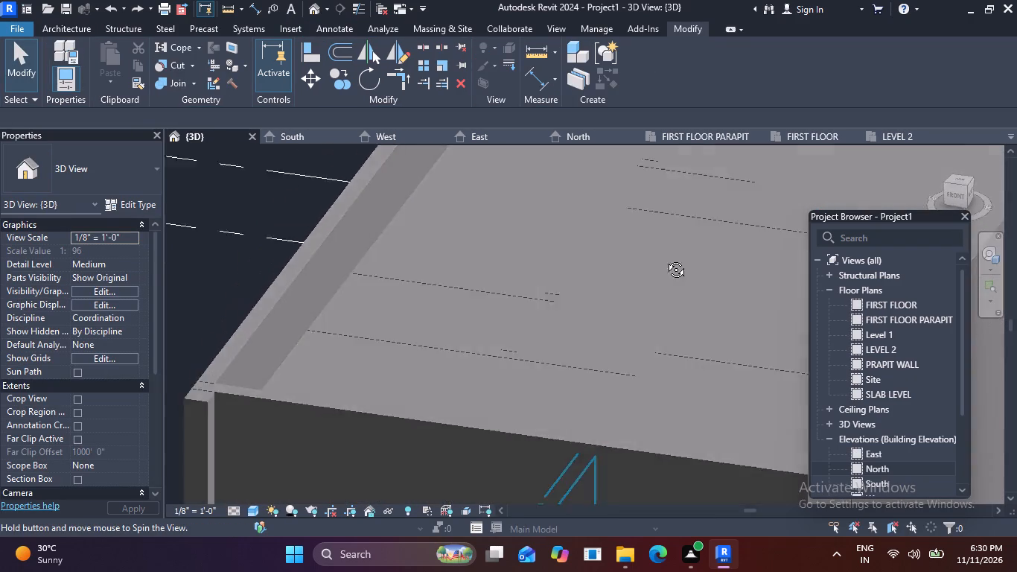
{"action": "middle_click_drag", "start_coordinate": [665, 258], "coordinate": [675, 252], "text": "shift"}
{"action": "scroll", "coordinate": [671, 358], "scroll_direction": "down", "scroll_amount": 2}
{"action": "middle_click_drag", "start_coordinate": [710, 378], "coordinate": [615, 279]}
{"action": "middle_click_drag", "start_coordinate": [558, 336], "coordinate": [604, 287], "text": "shift"}
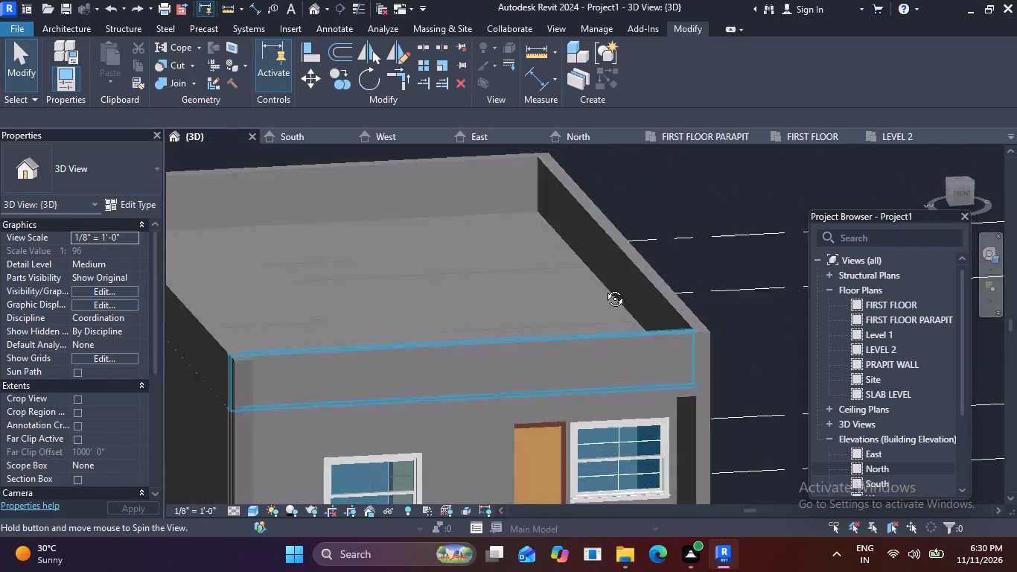
{"action": "middle_click_drag", "start_coordinate": [604, 287], "coordinate": [592, 220], "text": "shift"}
{"action": "scroll", "coordinate": [625, 347], "scroll_direction": "up", "scroll_amount": 4}
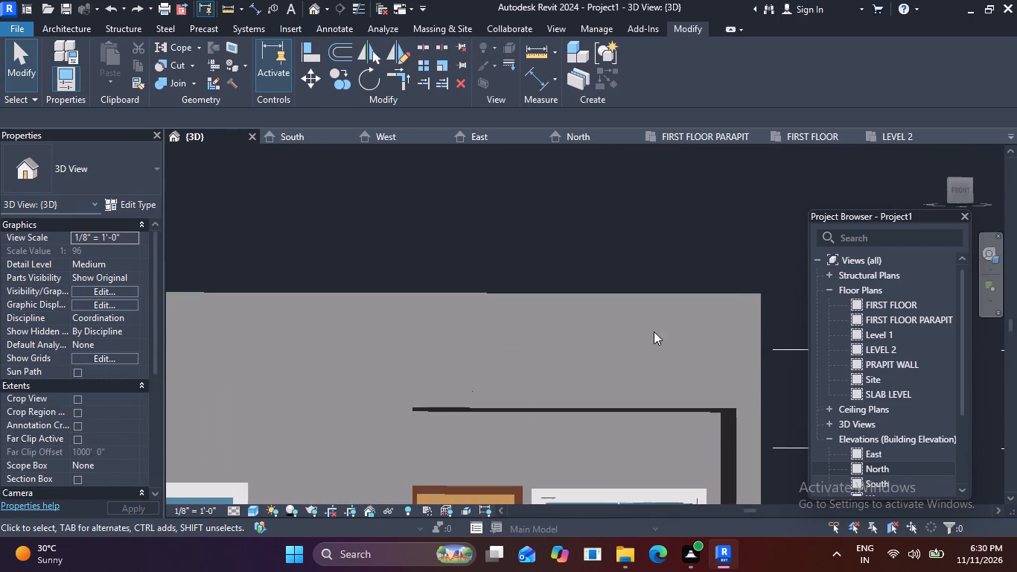
{"action": "middle_click_drag", "start_coordinate": [663, 322], "coordinate": [649, 347], "text": "shift"}
{"action": "middle_click_drag", "start_coordinate": [545, 321], "coordinate": [683, 340]}
{"action": "scroll", "coordinate": [549, 321], "scroll_direction": "down", "scroll_amount": 1}
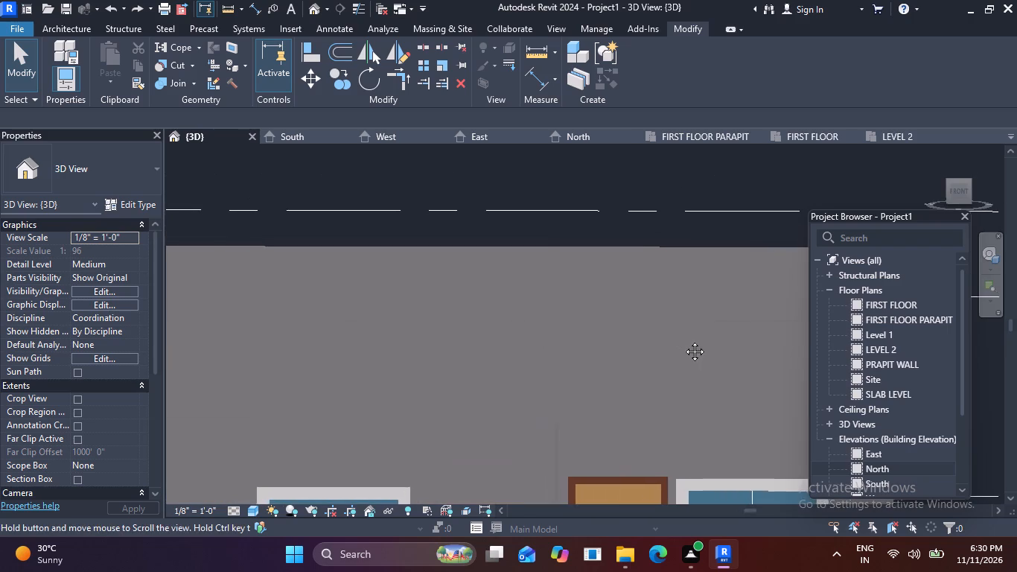
{"action": "middle_click_drag", "start_coordinate": [683, 340], "coordinate": [685, 340]}
Start a new in-place component in the Generic Models category, keeping the suggested name.
{"action": "left_click", "coordinate": [70, 31]}
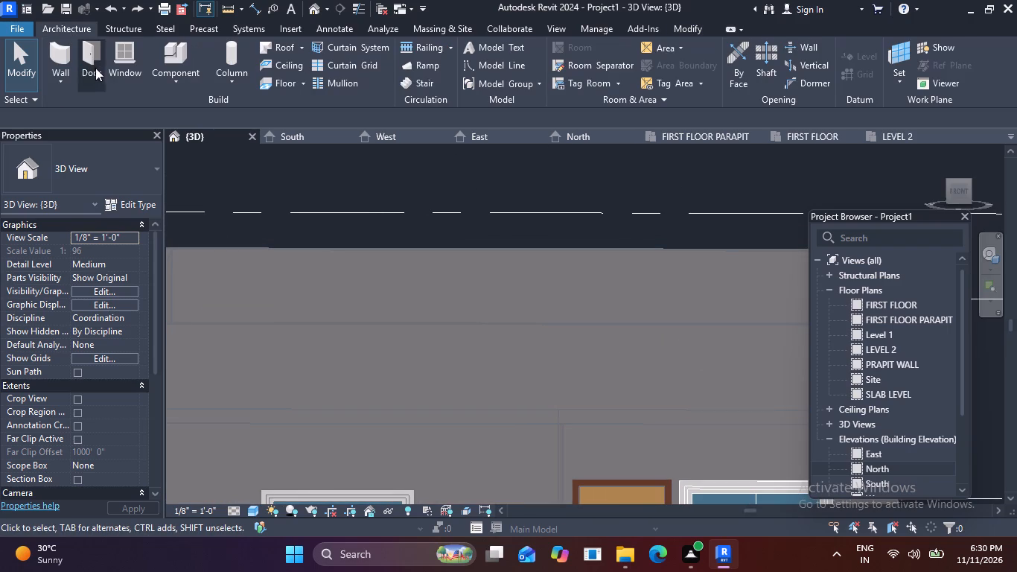
{"action": "left_click", "coordinate": [57, 80]}
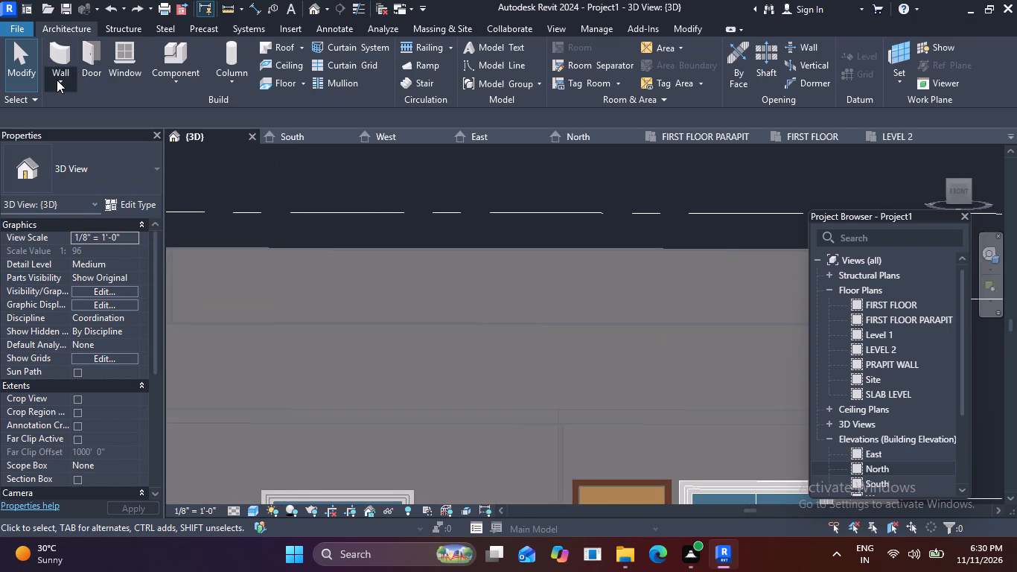
{"action": "left_click", "coordinate": [63, 80]}
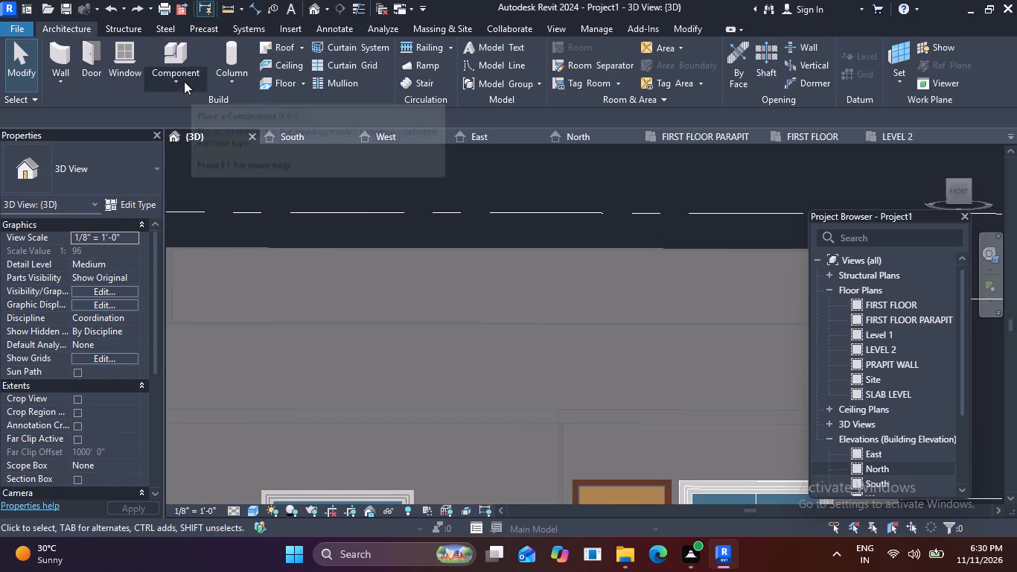
{"action": "left_click", "coordinate": [184, 81]}
{"action": "left_click", "coordinate": [201, 142]}
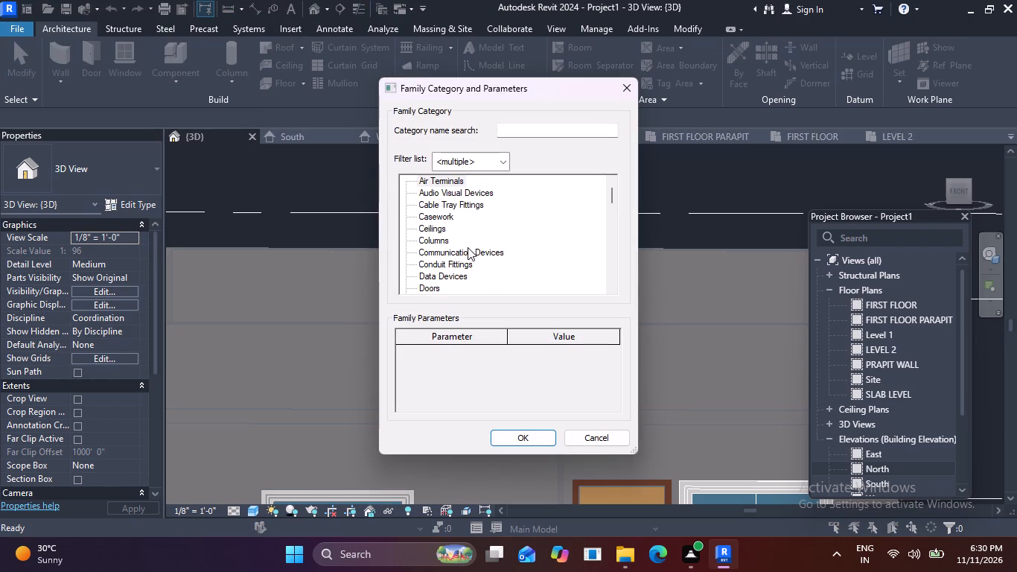
{"action": "scroll", "coordinate": [465, 250], "scroll_direction": "down", "scroll_amount": 13}
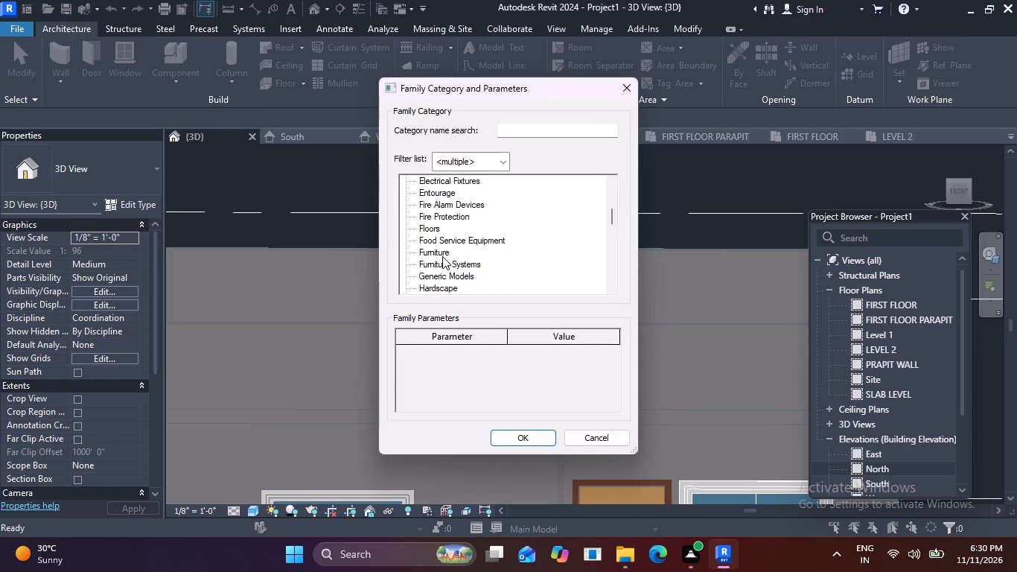
{"action": "left_click", "coordinate": [433, 275]}
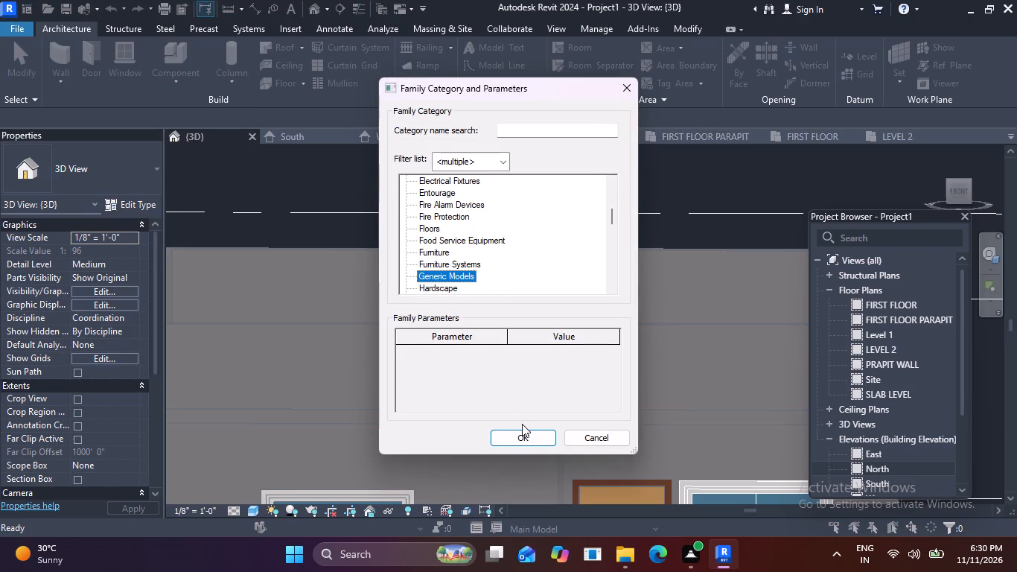
{"action": "left_click", "coordinate": [527, 436]}
{"action": "left_click", "coordinate": [511, 305]}
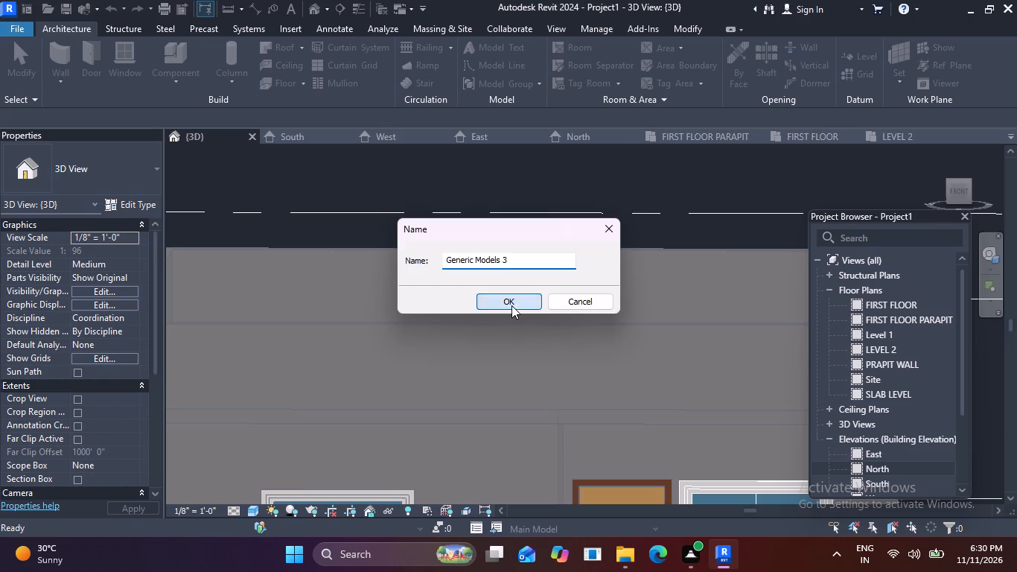
{"action": "scroll", "coordinate": [452, 247], "scroll_direction": "down", "scroll_amount": 2}
{"action": "middle_click_drag", "start_coordinate": [471, 276], "coordinate": [470, 302], "text": "shift"}
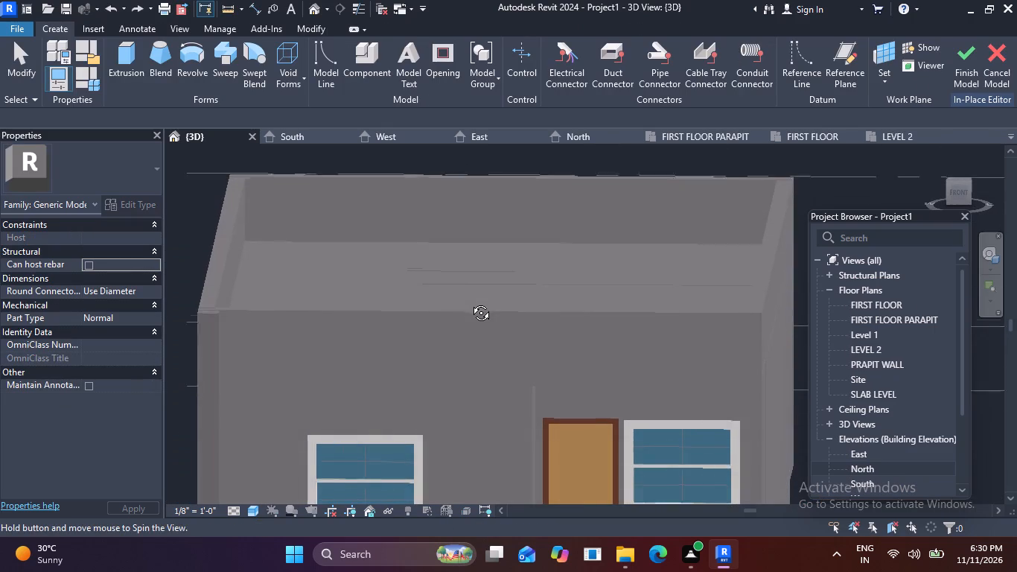
{"action": "middle_click_drag", "start_coordinate": [470, 302], "coordinate": [470, 302], "text": "shift"}
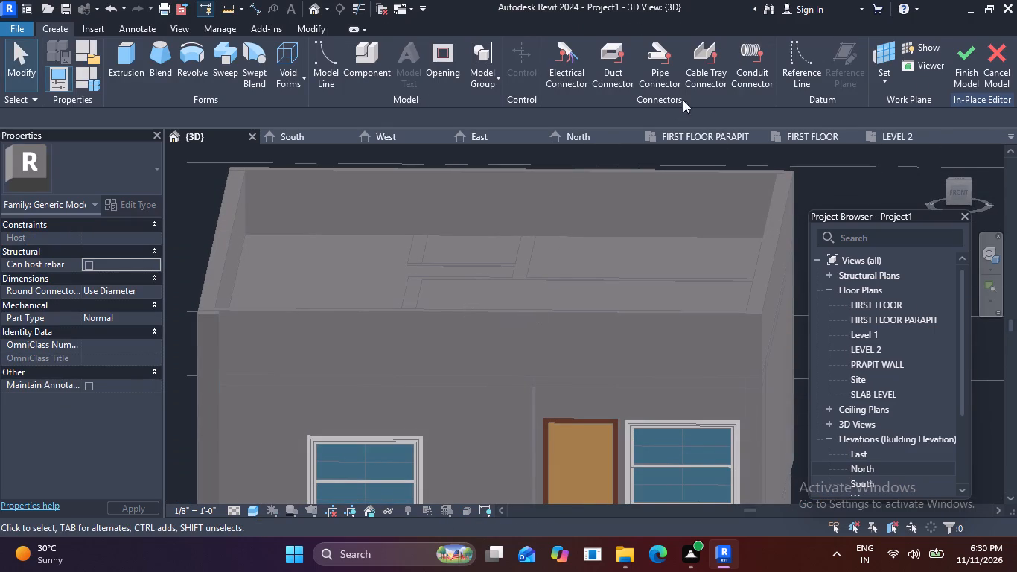
Start a void extrusion and pick the front parapet wall's face as its work plane.
{"action": "left_click", "coordinate": [293, 82]}
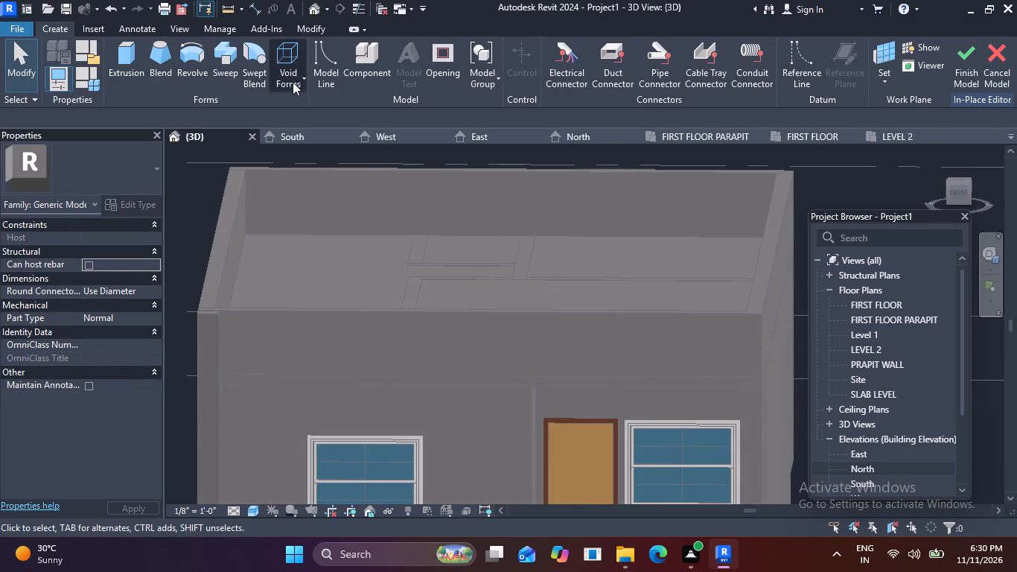
{"action": "left_click", "coordinate": [311, 102]}
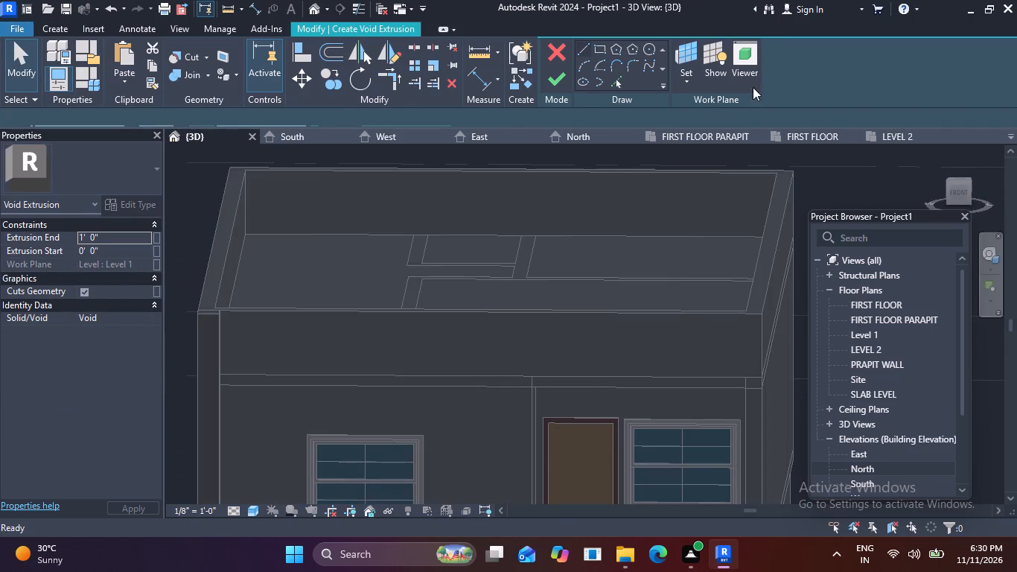
{"action": "left_click", "coordinate": [684, 71]}
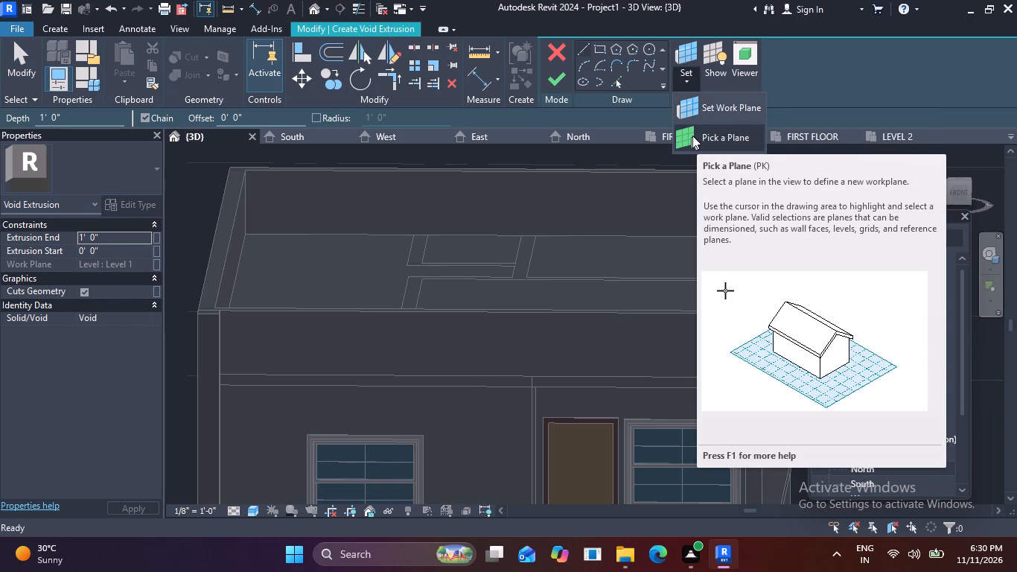
{"action": "left_click", "coordinate": [692, 136]}
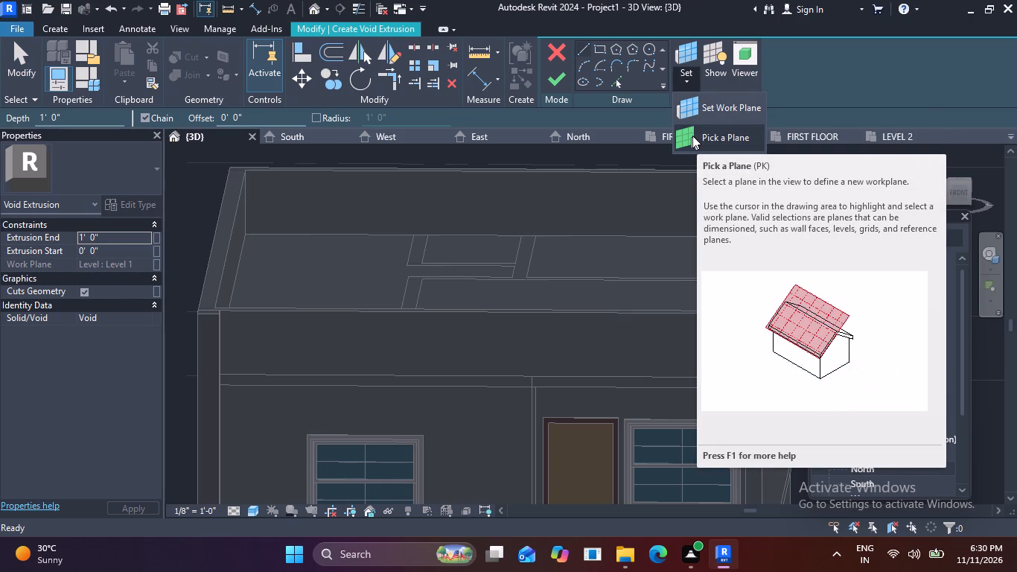
{"action": "left_click", "coordinate": [619, 317]}
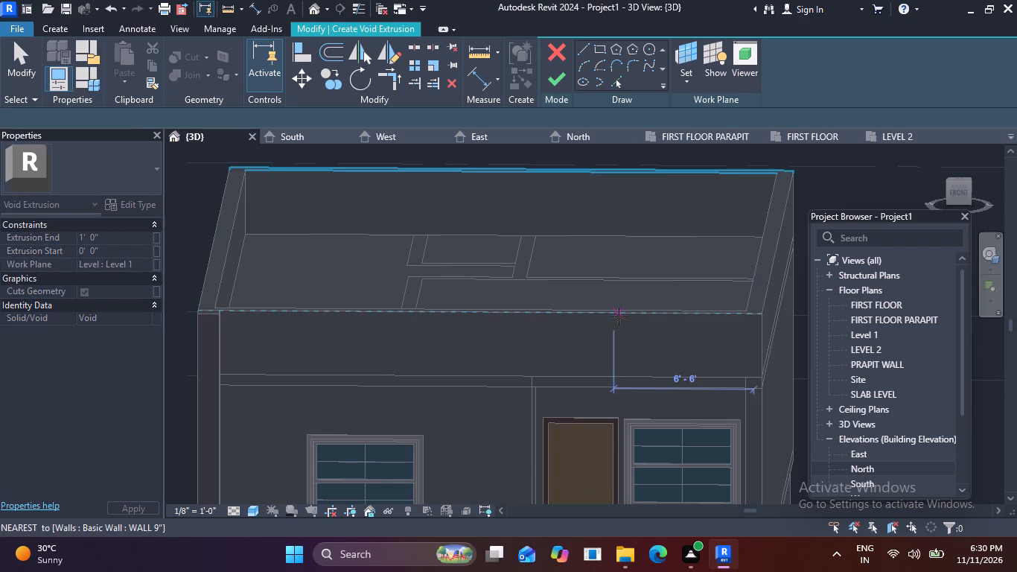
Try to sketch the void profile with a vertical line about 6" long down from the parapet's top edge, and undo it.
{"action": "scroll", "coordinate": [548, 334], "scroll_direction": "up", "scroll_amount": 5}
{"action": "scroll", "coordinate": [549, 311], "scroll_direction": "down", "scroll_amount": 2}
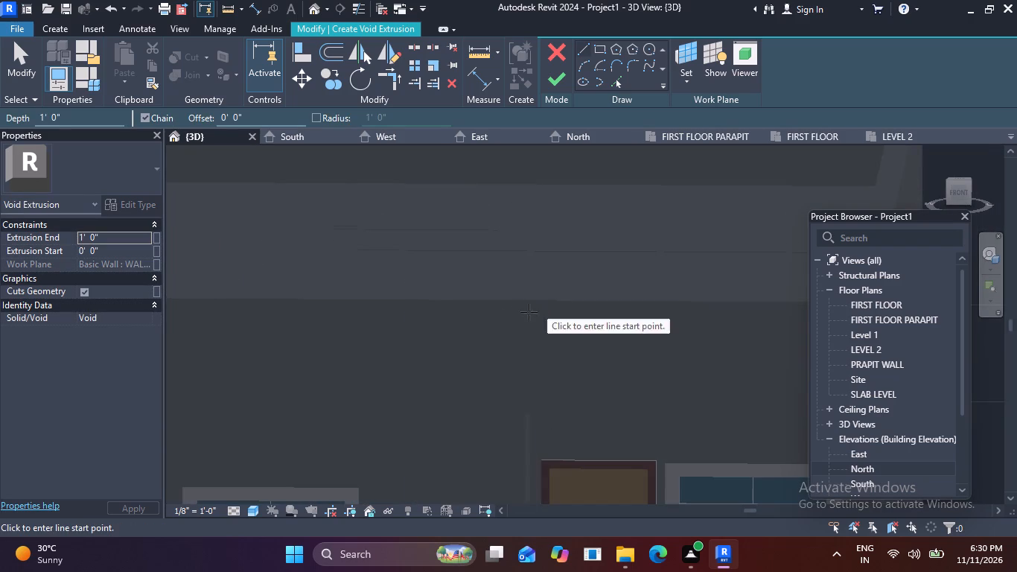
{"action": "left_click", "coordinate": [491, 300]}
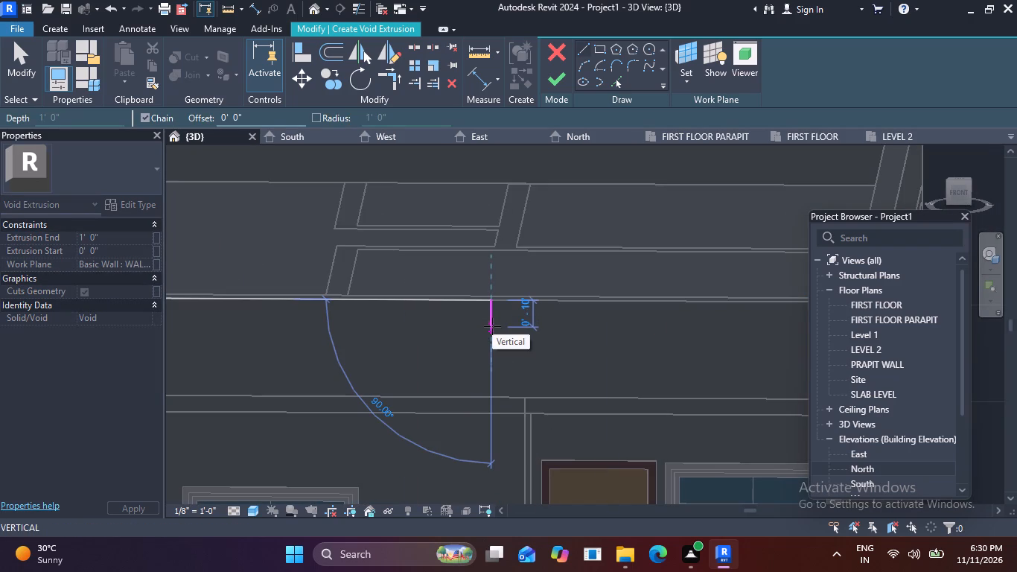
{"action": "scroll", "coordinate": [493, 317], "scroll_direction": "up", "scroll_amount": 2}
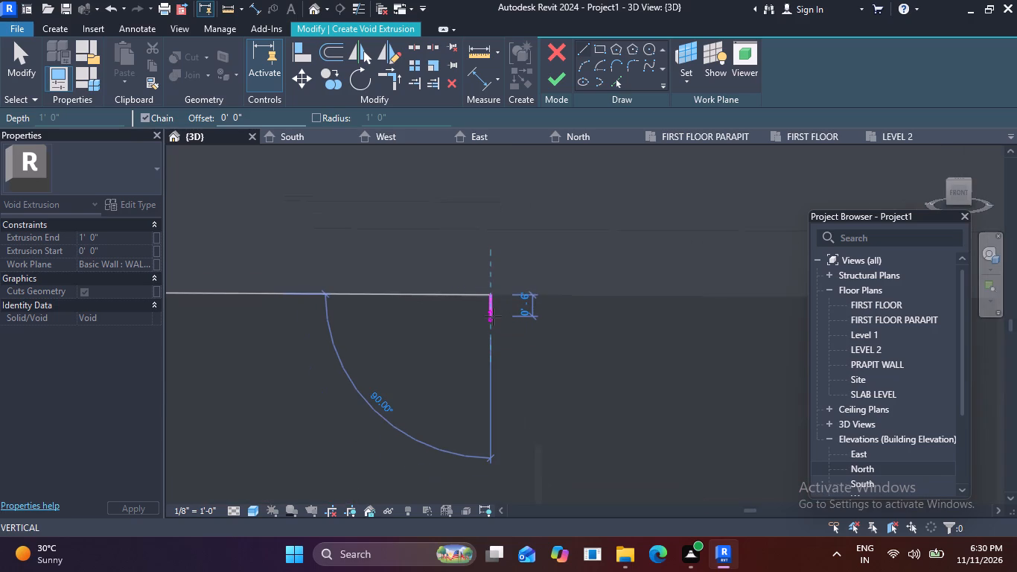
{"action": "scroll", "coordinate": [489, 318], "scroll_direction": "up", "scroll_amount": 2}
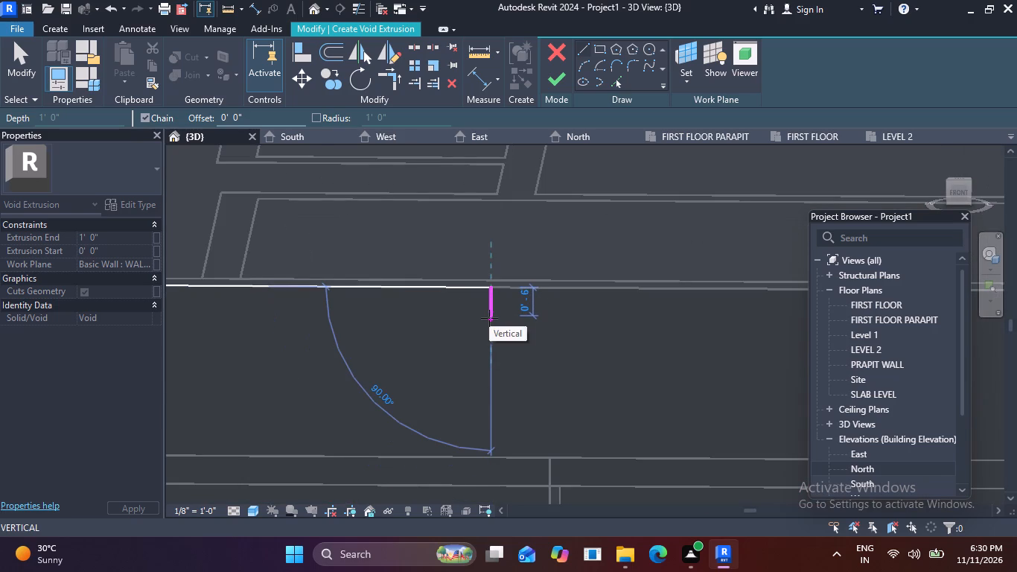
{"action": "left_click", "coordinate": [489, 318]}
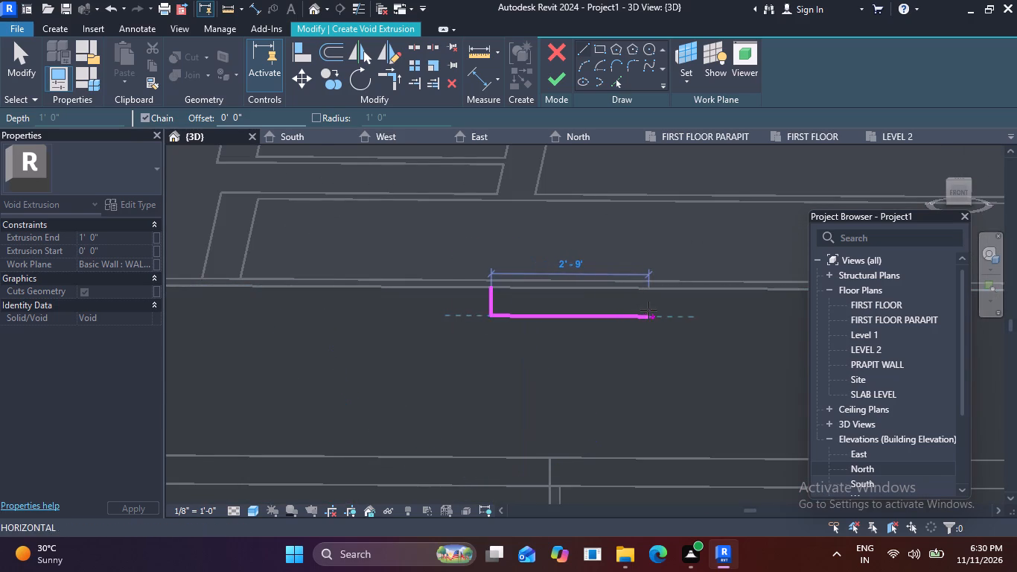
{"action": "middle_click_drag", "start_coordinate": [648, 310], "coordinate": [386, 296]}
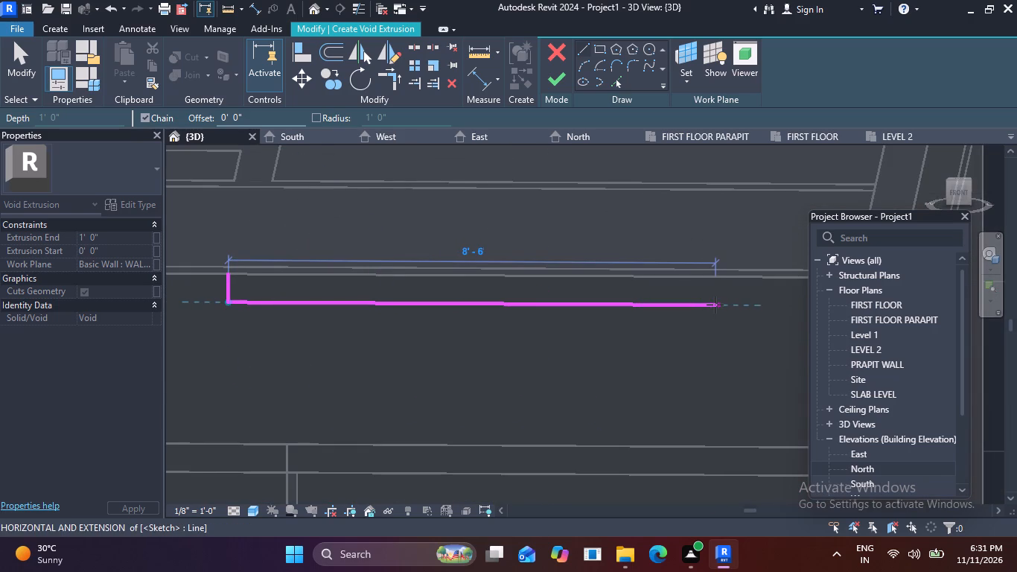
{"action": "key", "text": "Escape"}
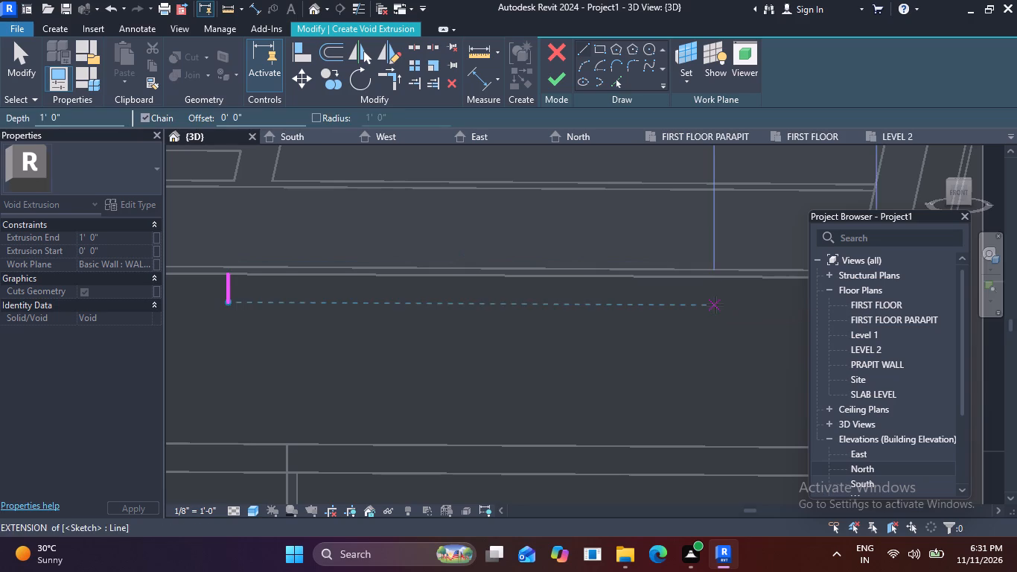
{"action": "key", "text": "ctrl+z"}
Re-pick the front parapet wall as work plane and create a void from a rectangle about 7'-10" by 2'-8" below its top edge.
{"action": "scroll", "coordinate": [537, 331], "scroll_direction": "down", "scroll_amount": 4}
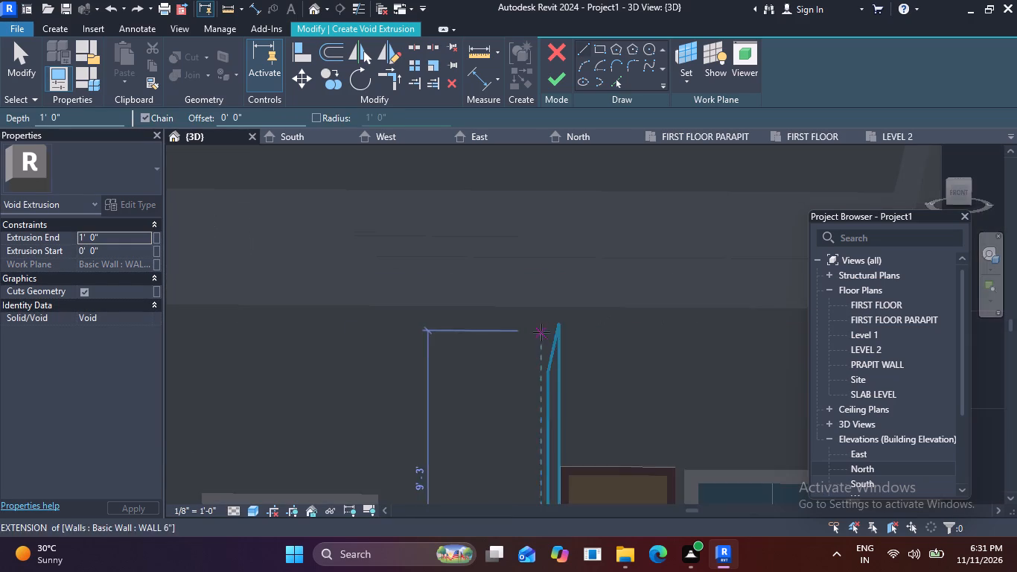
{"action": "middle_click_drag", "start_coordinate": [552, 331], "coordinate": [619, 328]}
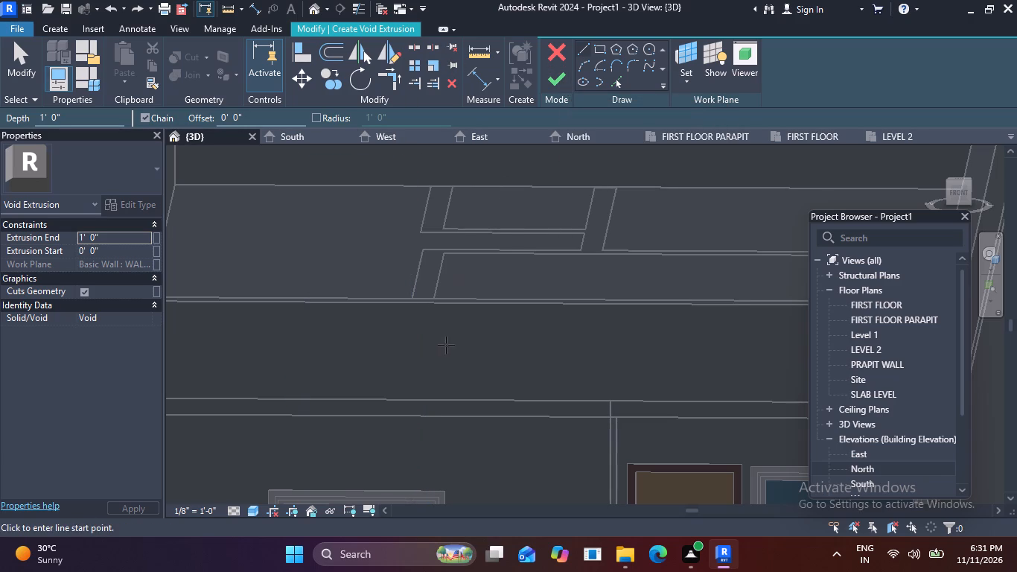
{"action": "left_click", "coordinate": [690, 79]}
{"action": "left_click", "coordinate": [702, 138]}
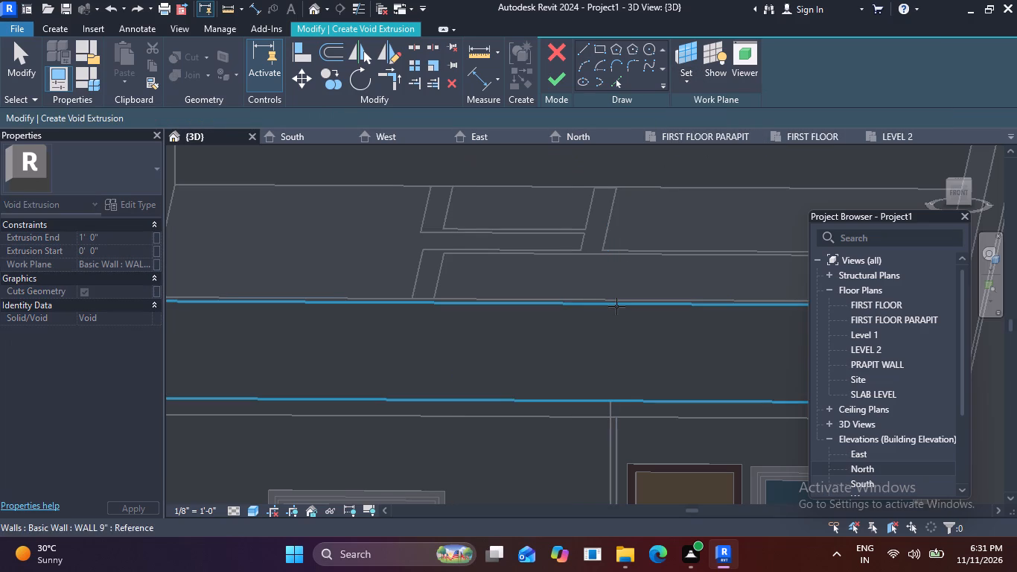
{"action": "left_click", "coordinate": [616, 306]}
{"action": "left_click", "coordinate": [436, 304]}
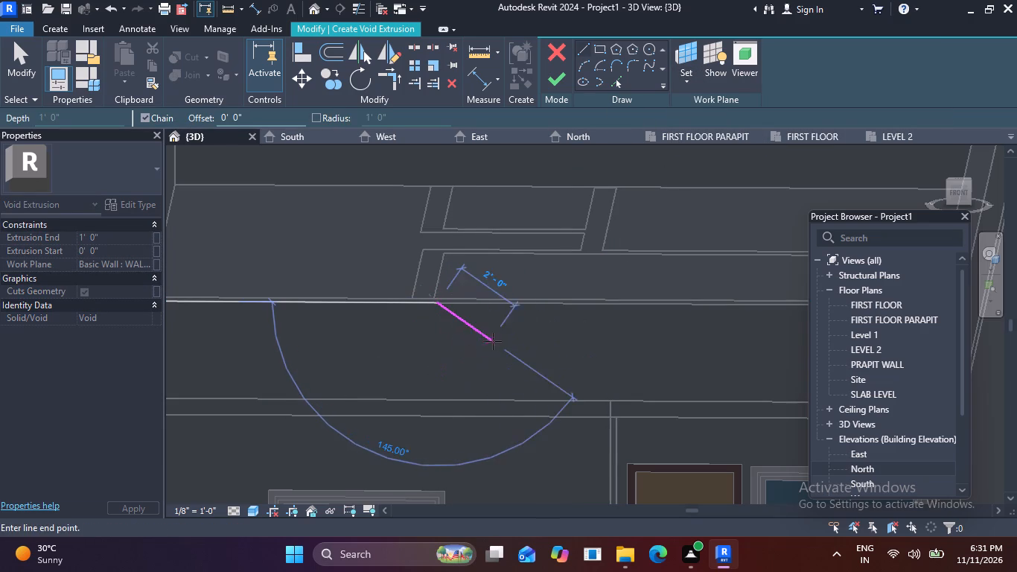
{"action": "key", "text": "Escape"}
{"action": "scroll", "coordinate": [499, 338], "scroll_direction": "down", "scroll_amount": 1}
{"action": "middle_click_drag", "start_coordinate": [484, 341], "coordinate": [335, 334]}
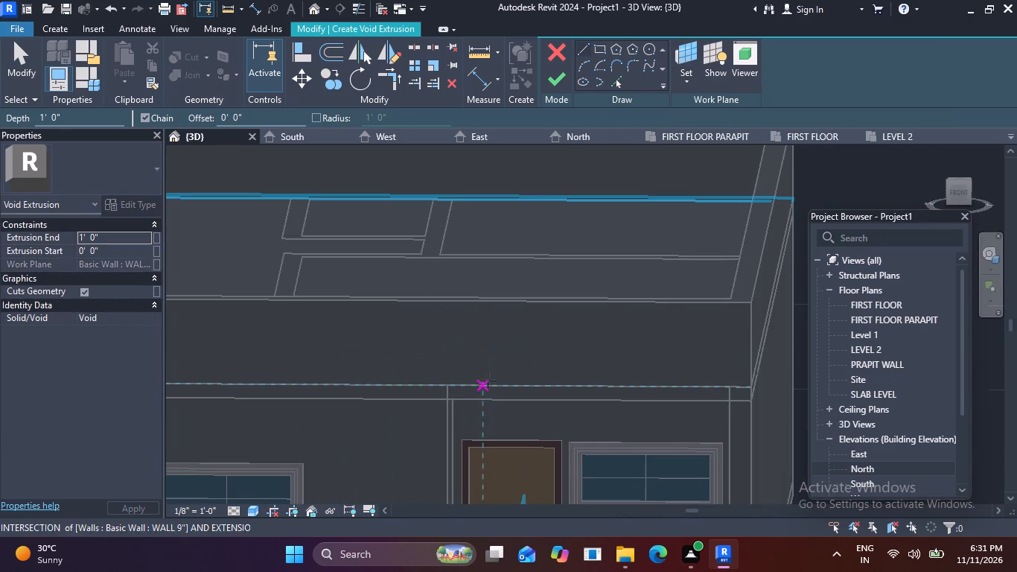
{"action": "left_click", "coordinate": [446, 304]}
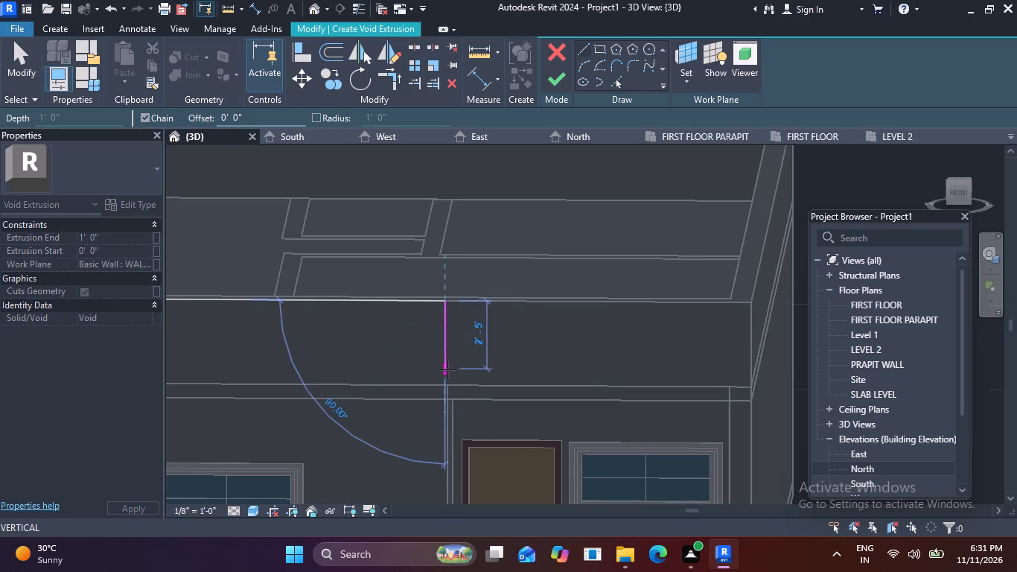
{"action": "left_click", "coordinate": [447, 376]}
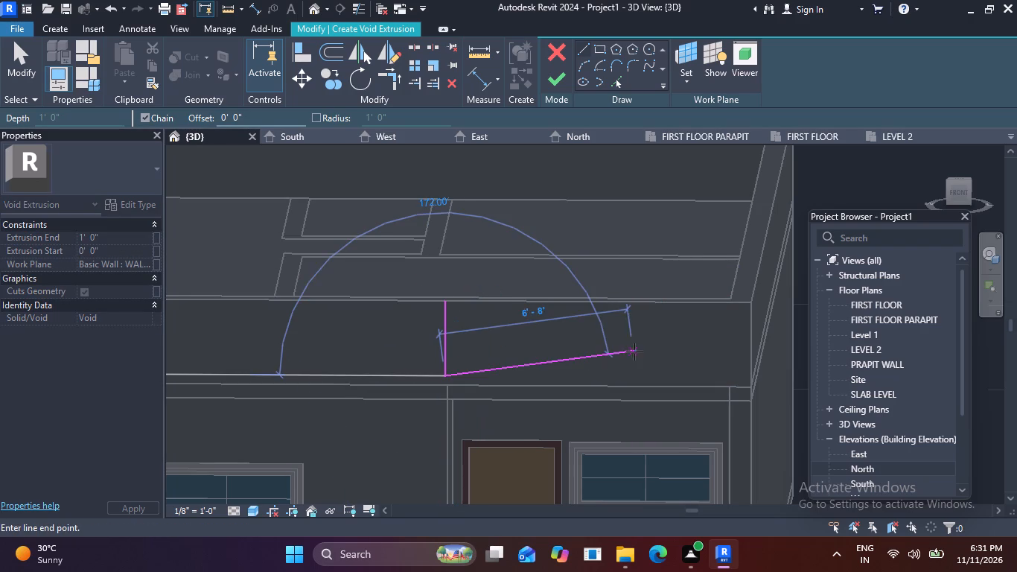
{"action": "left_click", "coordinate": [668, 376]}
{"action": "left_click", "coordinate": [669, 306]}
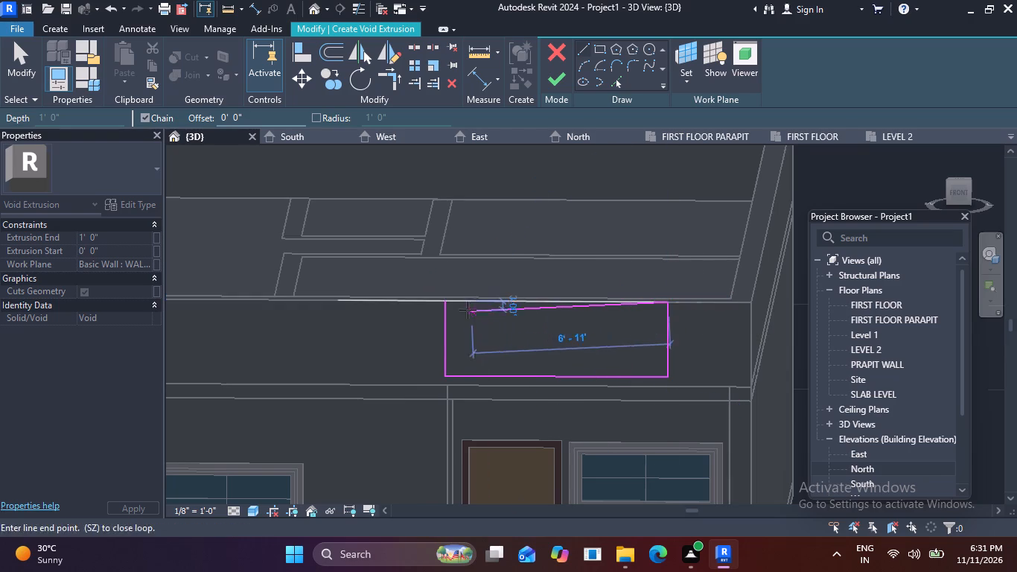
{"action": "left_click", "coordinate": [450, 299]}
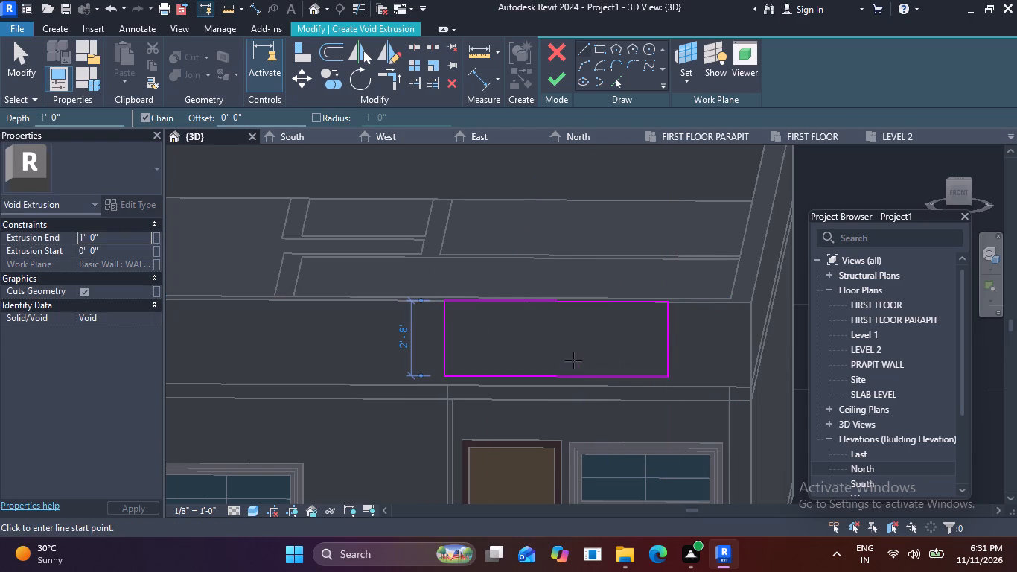
{"action": "left_click", "coordinate": [559, 77]}
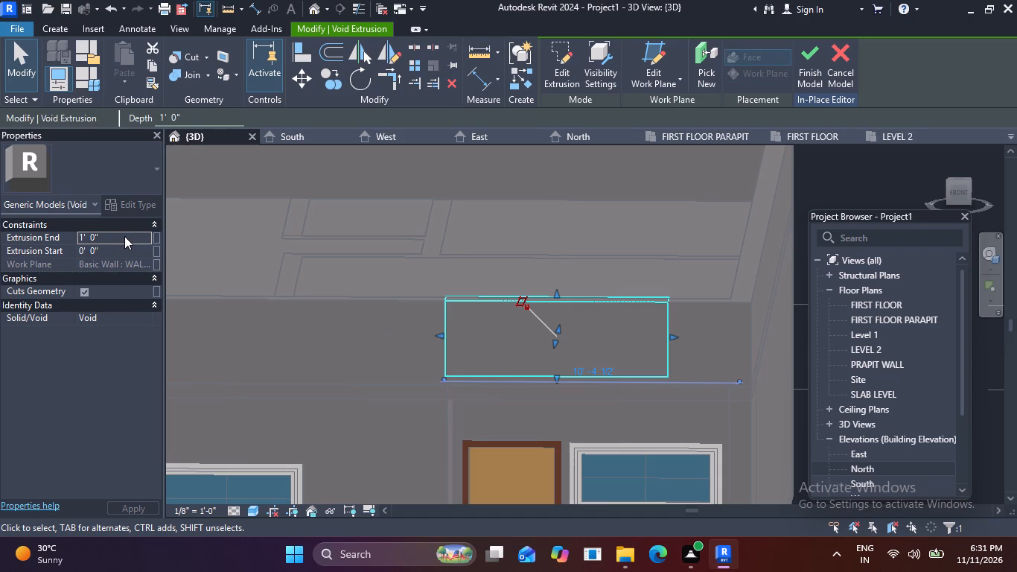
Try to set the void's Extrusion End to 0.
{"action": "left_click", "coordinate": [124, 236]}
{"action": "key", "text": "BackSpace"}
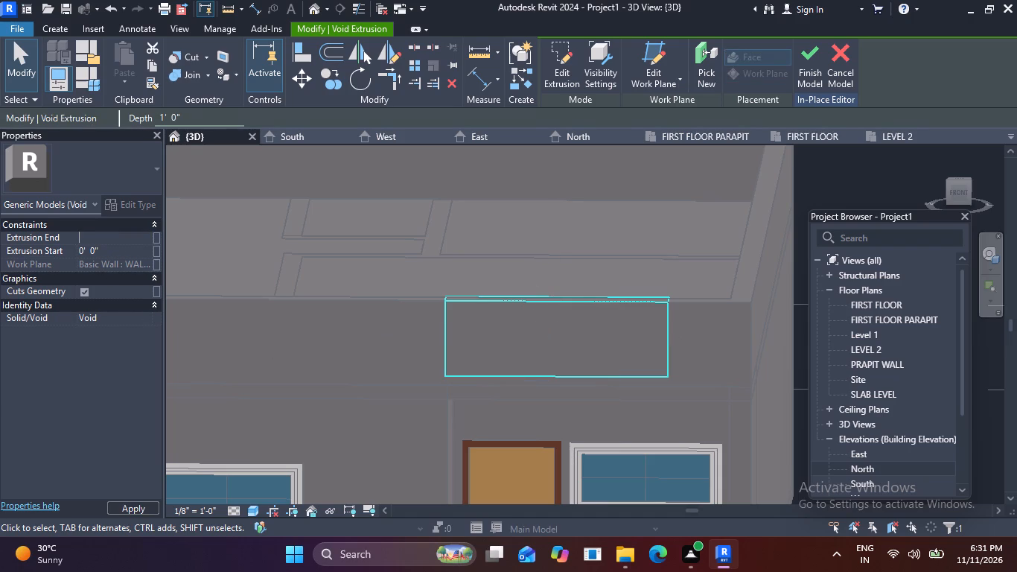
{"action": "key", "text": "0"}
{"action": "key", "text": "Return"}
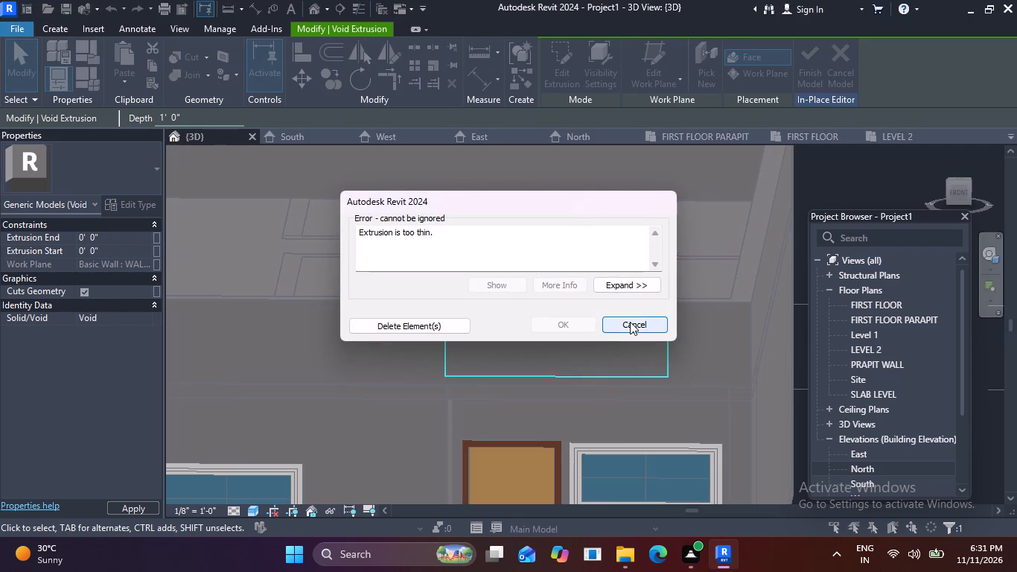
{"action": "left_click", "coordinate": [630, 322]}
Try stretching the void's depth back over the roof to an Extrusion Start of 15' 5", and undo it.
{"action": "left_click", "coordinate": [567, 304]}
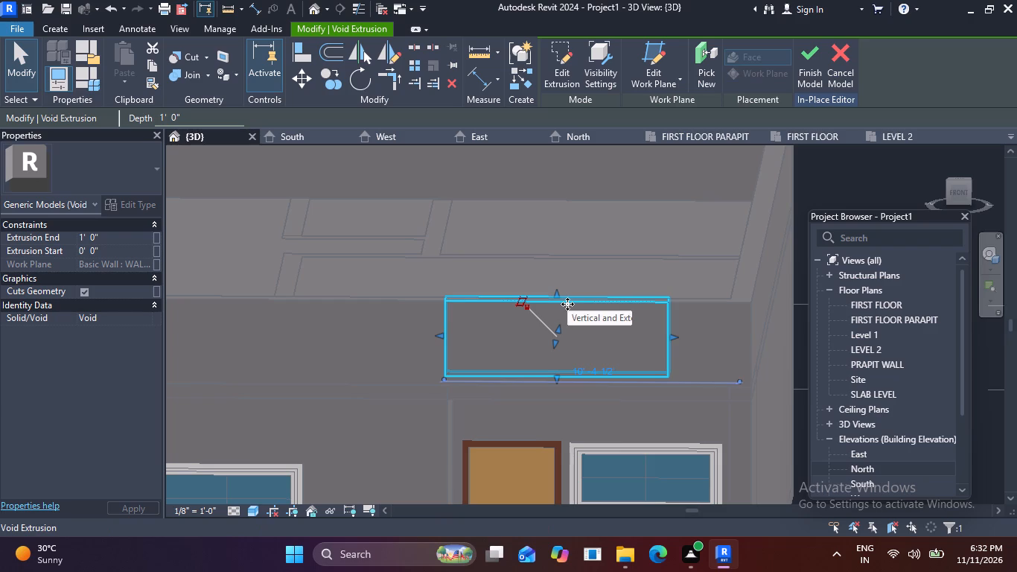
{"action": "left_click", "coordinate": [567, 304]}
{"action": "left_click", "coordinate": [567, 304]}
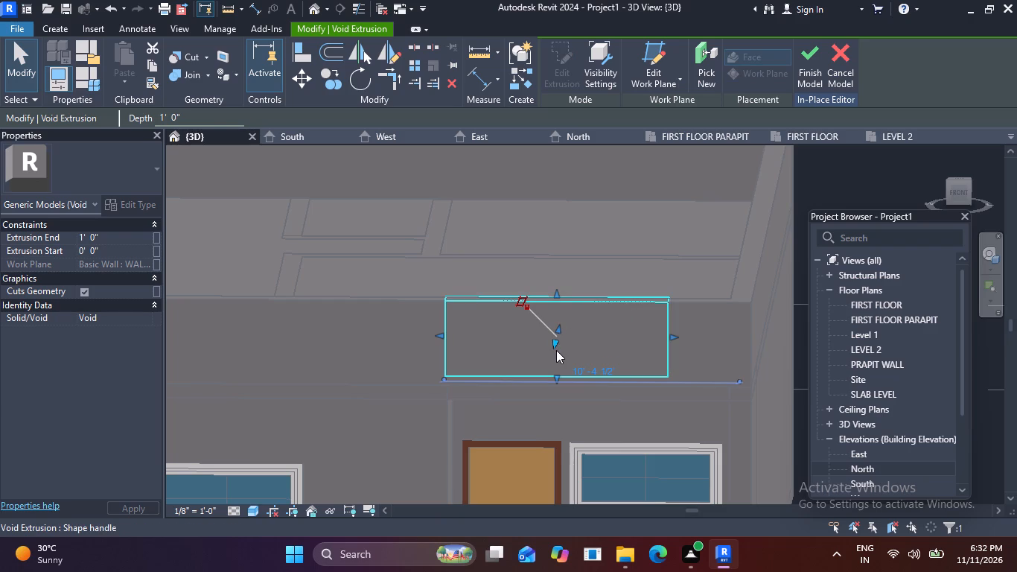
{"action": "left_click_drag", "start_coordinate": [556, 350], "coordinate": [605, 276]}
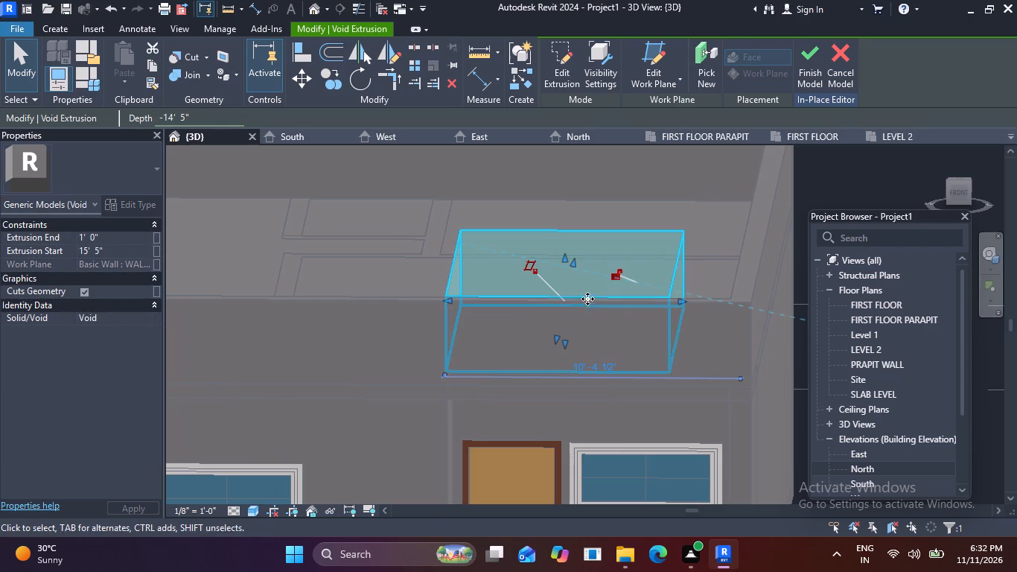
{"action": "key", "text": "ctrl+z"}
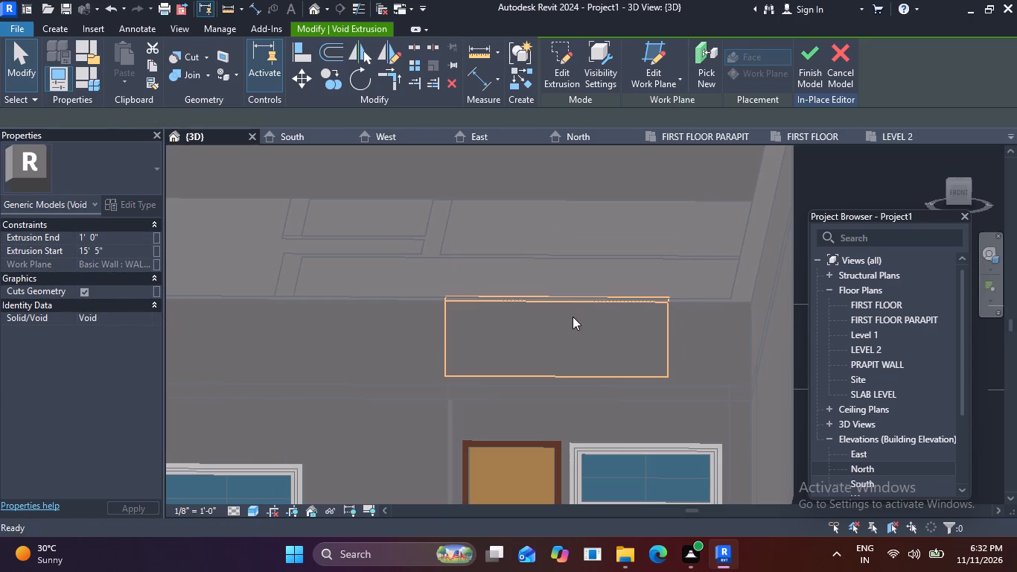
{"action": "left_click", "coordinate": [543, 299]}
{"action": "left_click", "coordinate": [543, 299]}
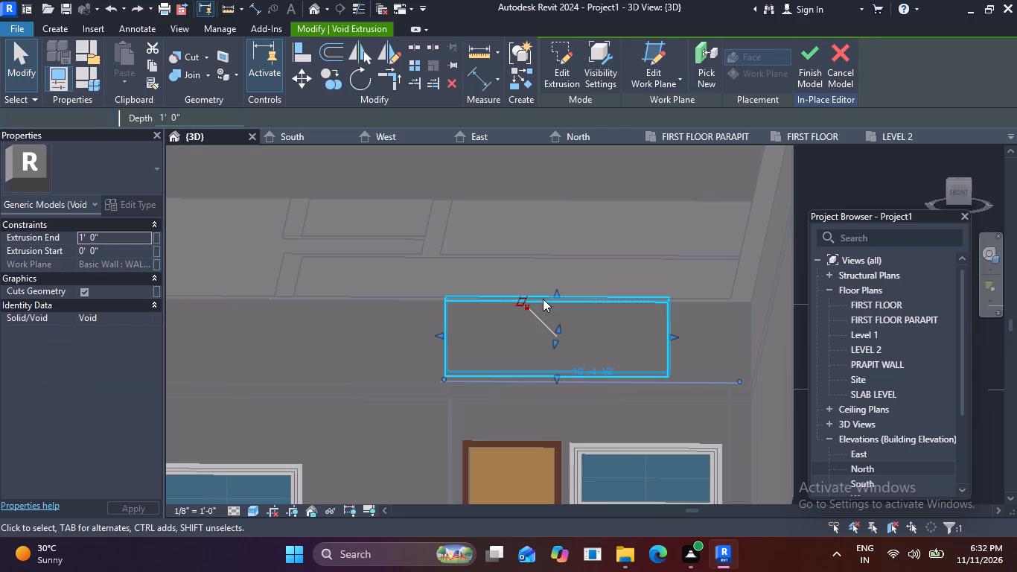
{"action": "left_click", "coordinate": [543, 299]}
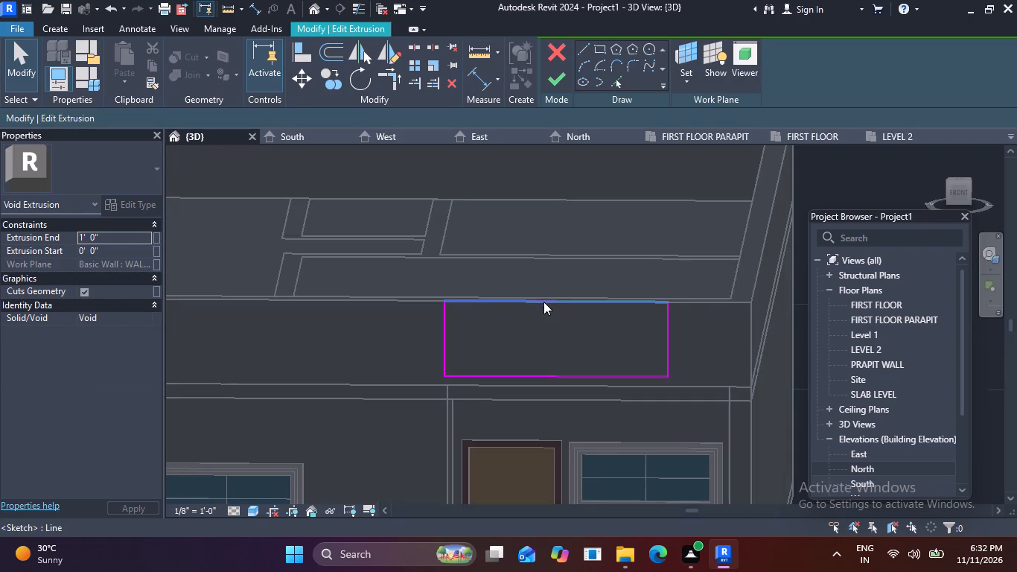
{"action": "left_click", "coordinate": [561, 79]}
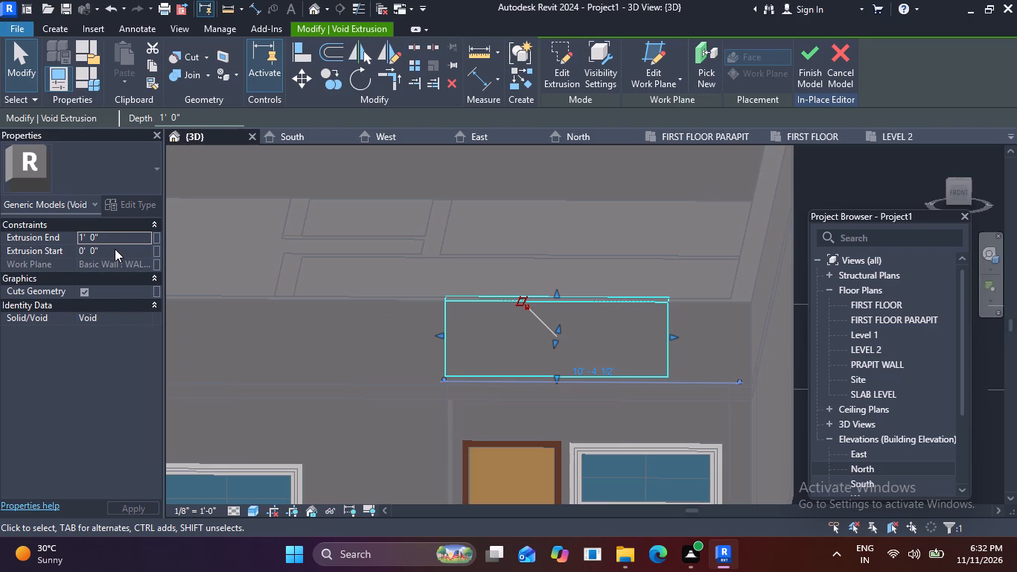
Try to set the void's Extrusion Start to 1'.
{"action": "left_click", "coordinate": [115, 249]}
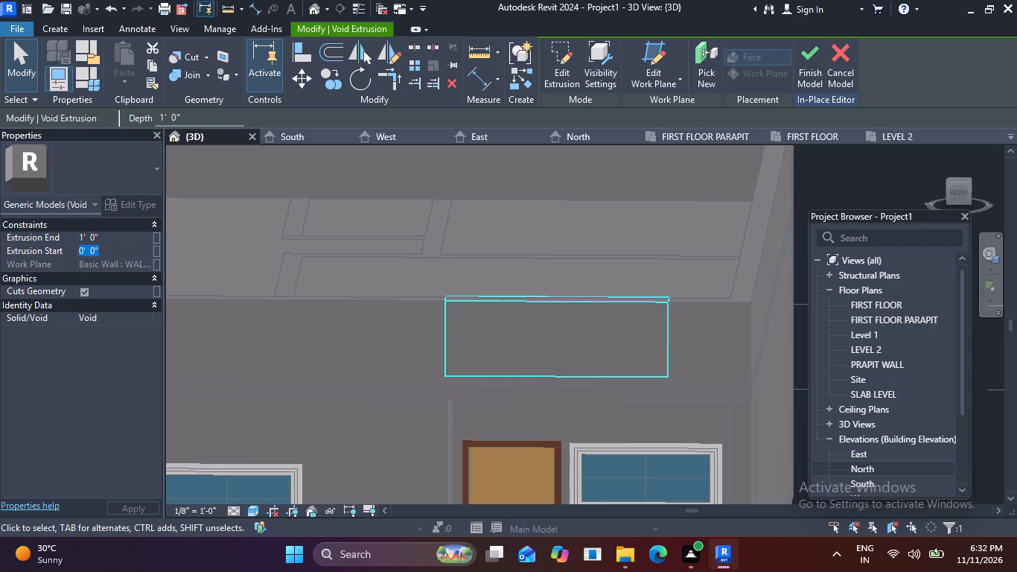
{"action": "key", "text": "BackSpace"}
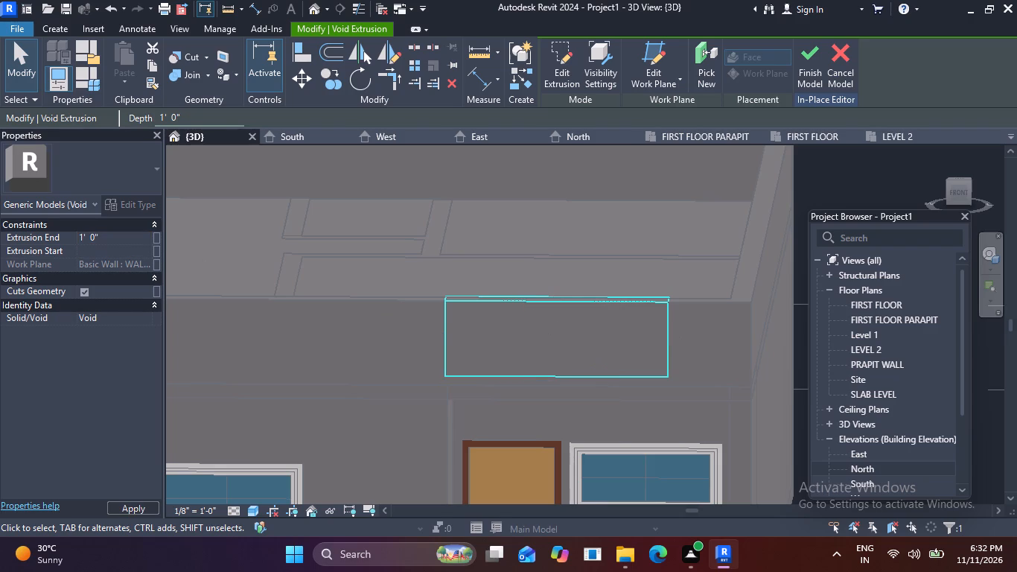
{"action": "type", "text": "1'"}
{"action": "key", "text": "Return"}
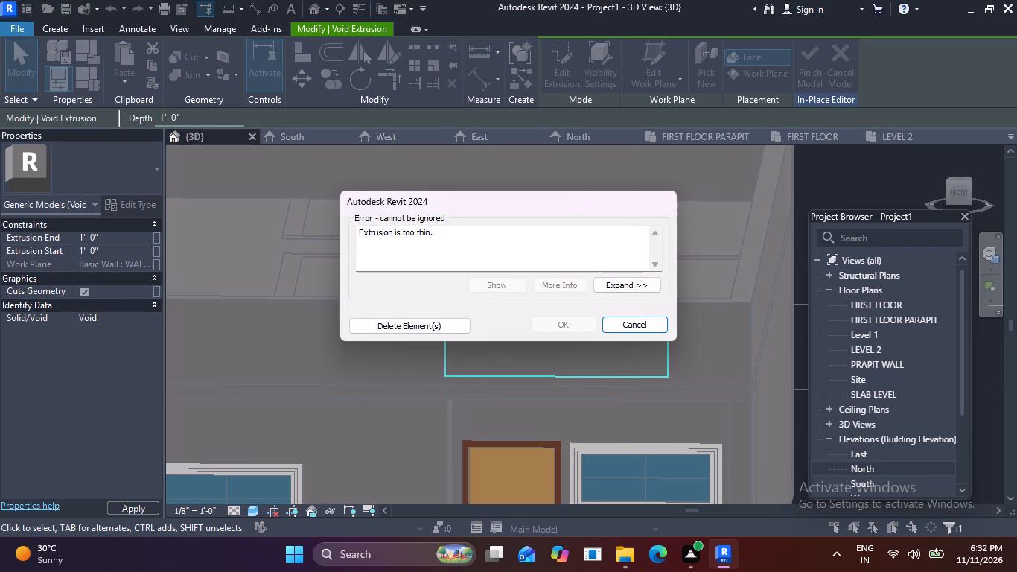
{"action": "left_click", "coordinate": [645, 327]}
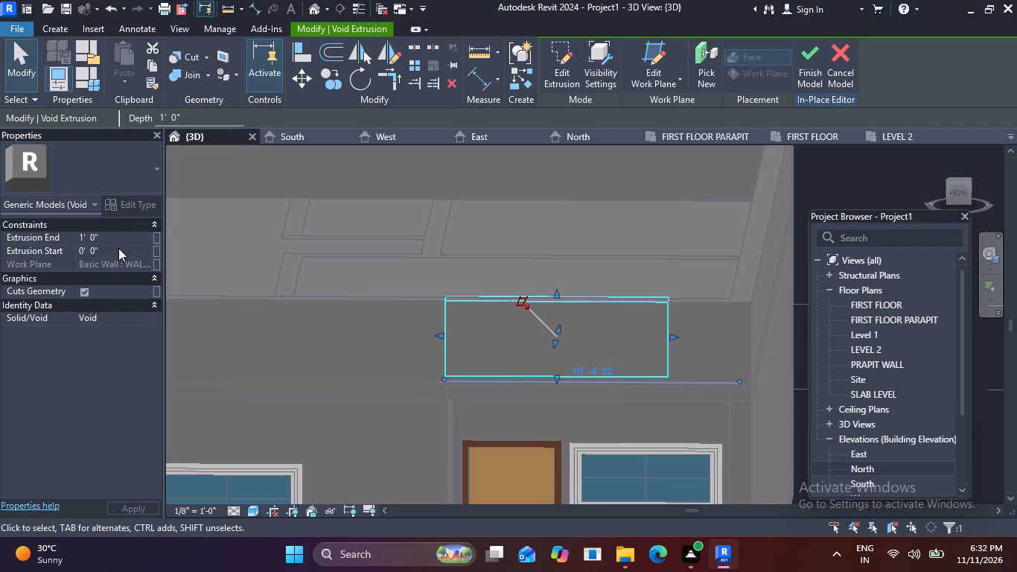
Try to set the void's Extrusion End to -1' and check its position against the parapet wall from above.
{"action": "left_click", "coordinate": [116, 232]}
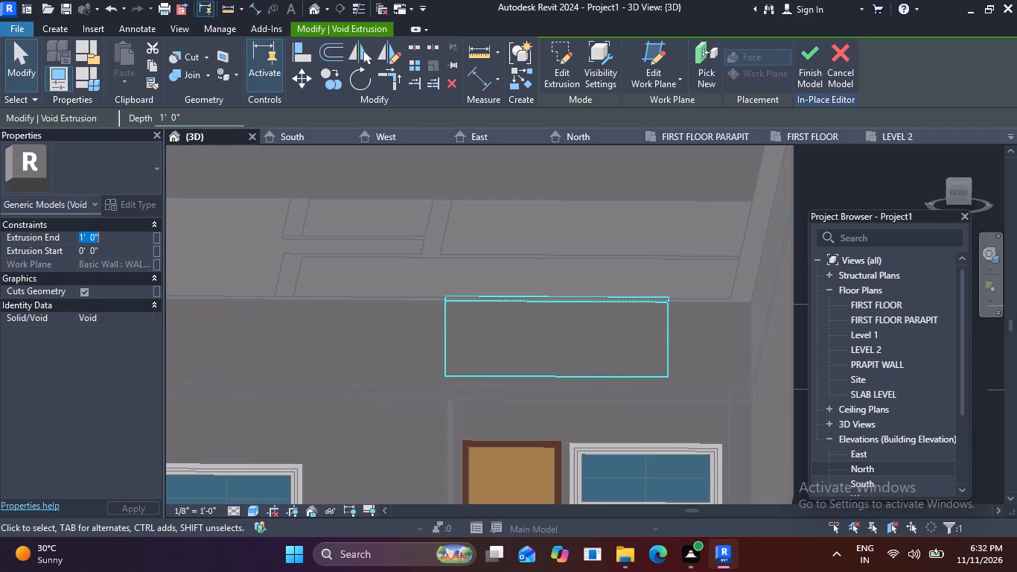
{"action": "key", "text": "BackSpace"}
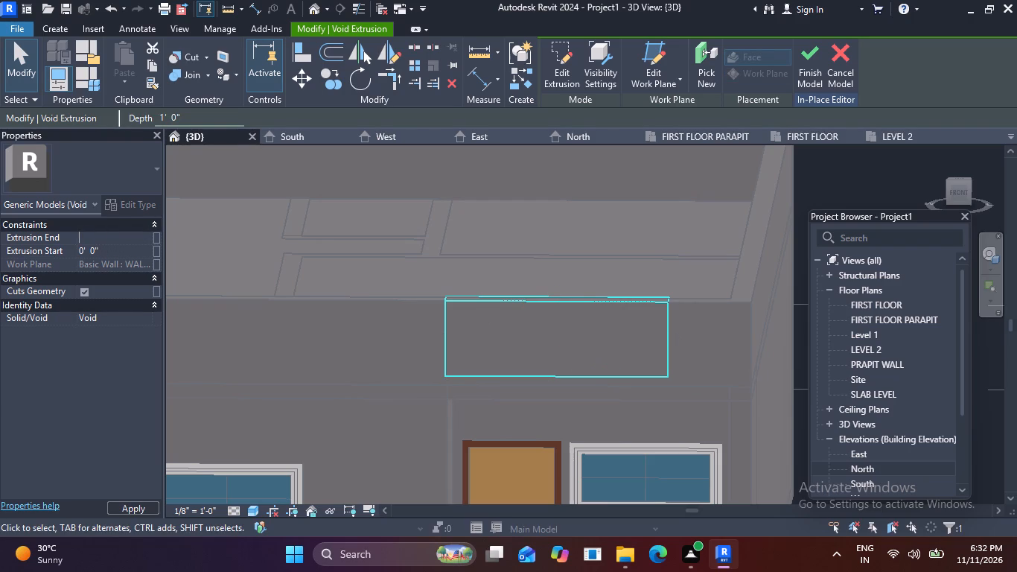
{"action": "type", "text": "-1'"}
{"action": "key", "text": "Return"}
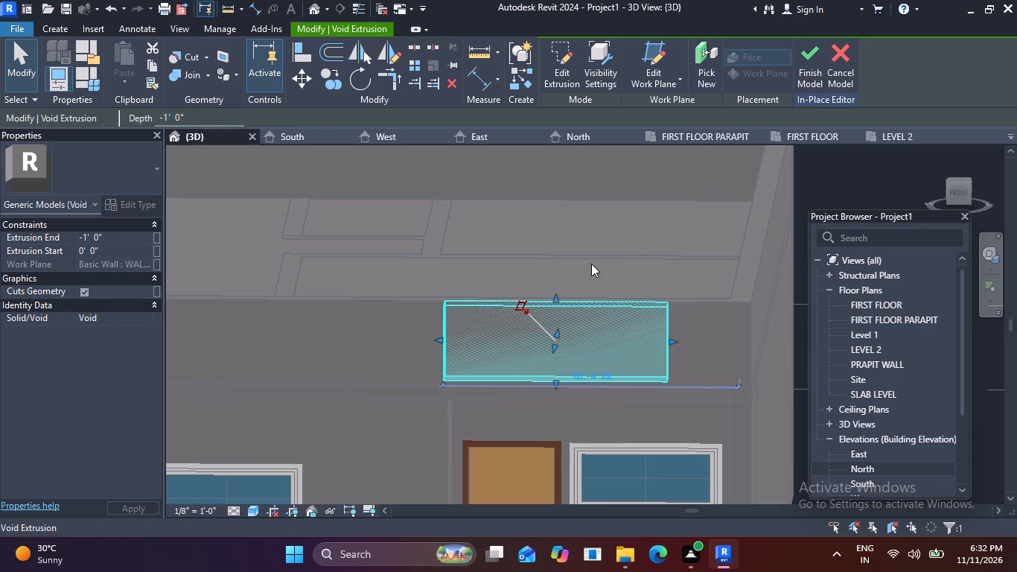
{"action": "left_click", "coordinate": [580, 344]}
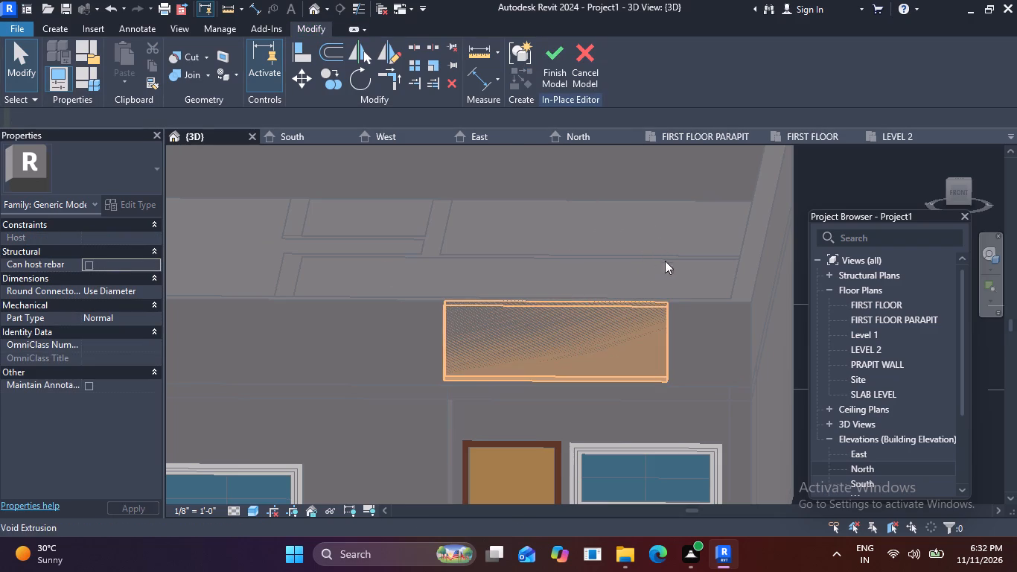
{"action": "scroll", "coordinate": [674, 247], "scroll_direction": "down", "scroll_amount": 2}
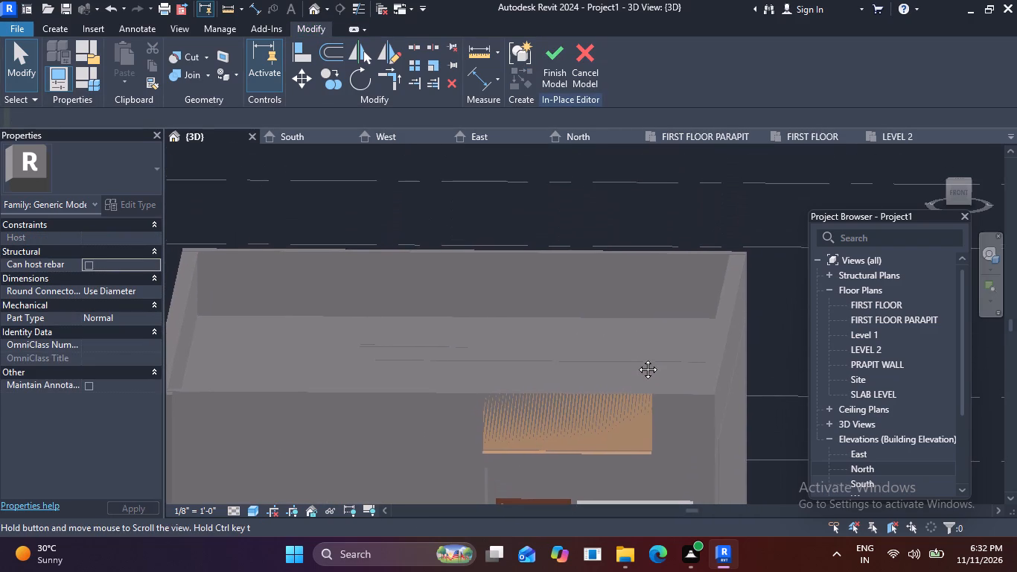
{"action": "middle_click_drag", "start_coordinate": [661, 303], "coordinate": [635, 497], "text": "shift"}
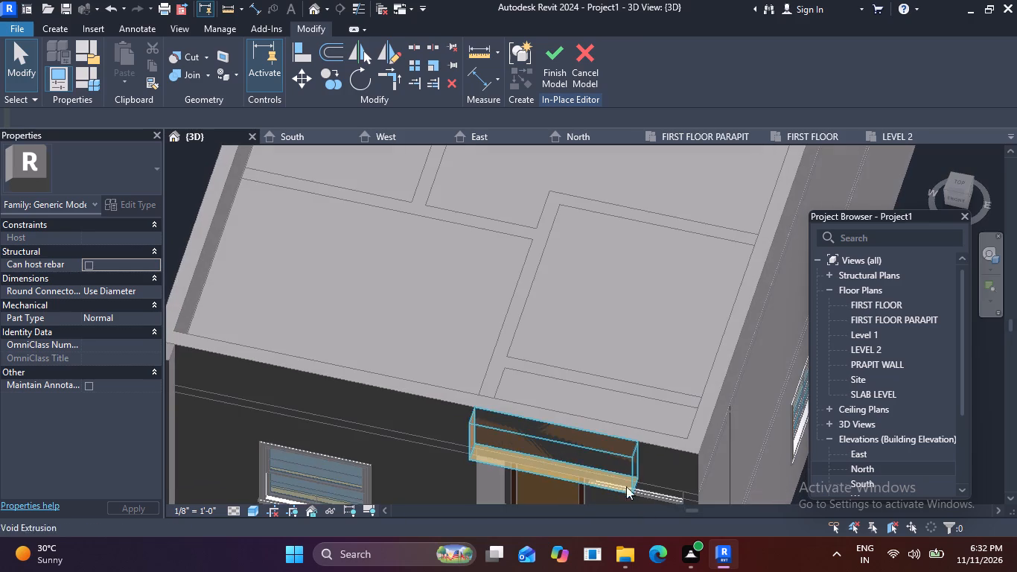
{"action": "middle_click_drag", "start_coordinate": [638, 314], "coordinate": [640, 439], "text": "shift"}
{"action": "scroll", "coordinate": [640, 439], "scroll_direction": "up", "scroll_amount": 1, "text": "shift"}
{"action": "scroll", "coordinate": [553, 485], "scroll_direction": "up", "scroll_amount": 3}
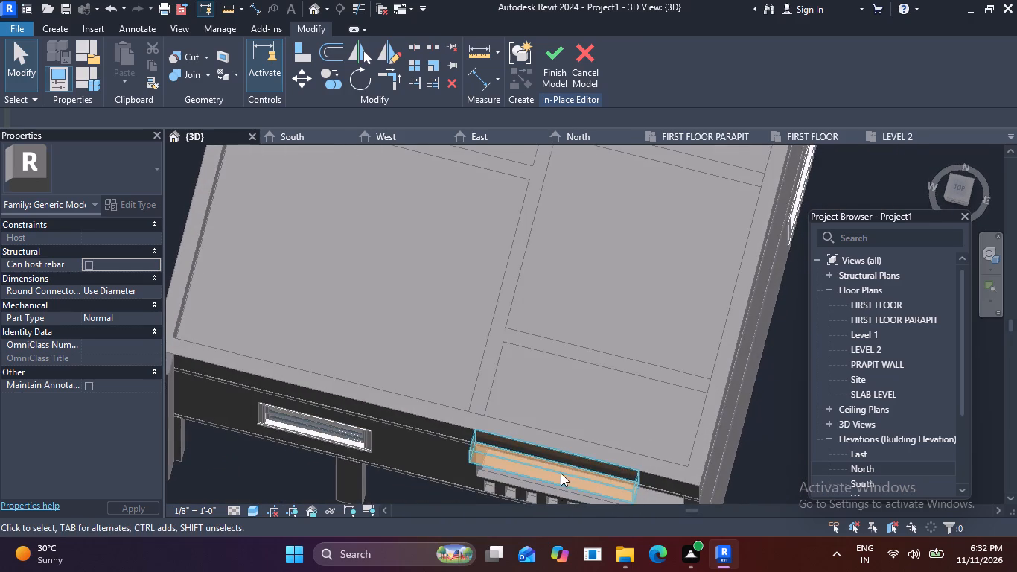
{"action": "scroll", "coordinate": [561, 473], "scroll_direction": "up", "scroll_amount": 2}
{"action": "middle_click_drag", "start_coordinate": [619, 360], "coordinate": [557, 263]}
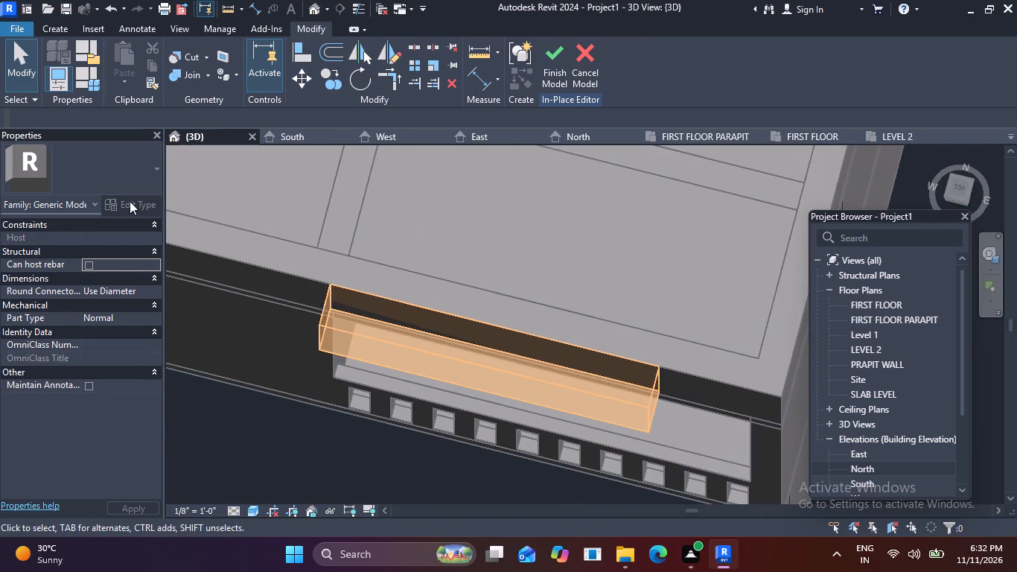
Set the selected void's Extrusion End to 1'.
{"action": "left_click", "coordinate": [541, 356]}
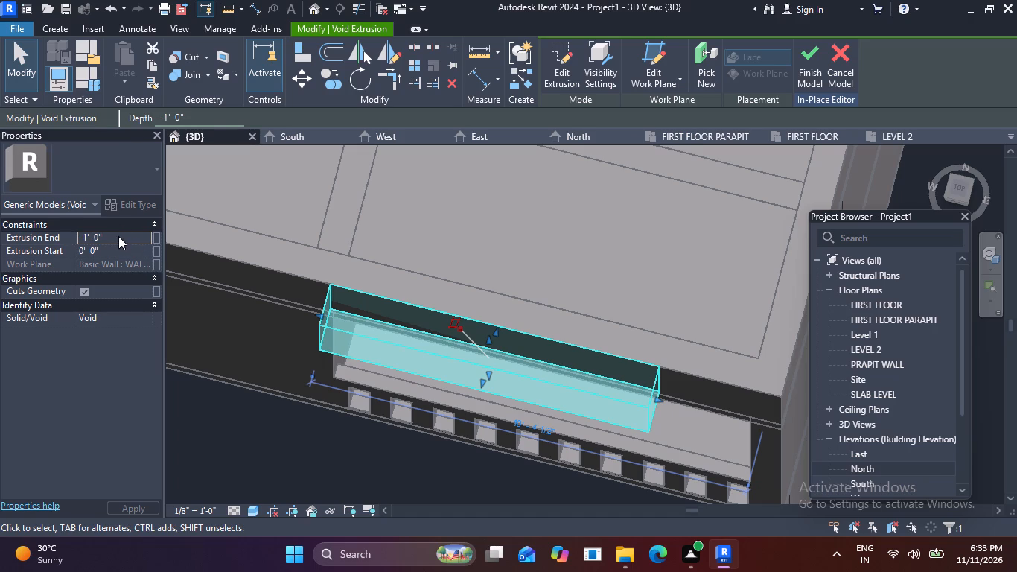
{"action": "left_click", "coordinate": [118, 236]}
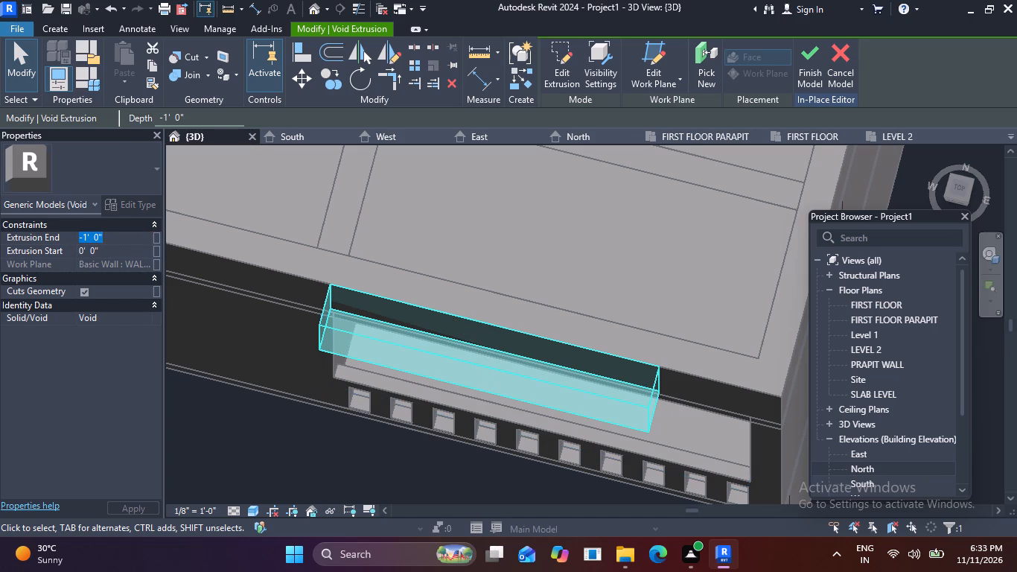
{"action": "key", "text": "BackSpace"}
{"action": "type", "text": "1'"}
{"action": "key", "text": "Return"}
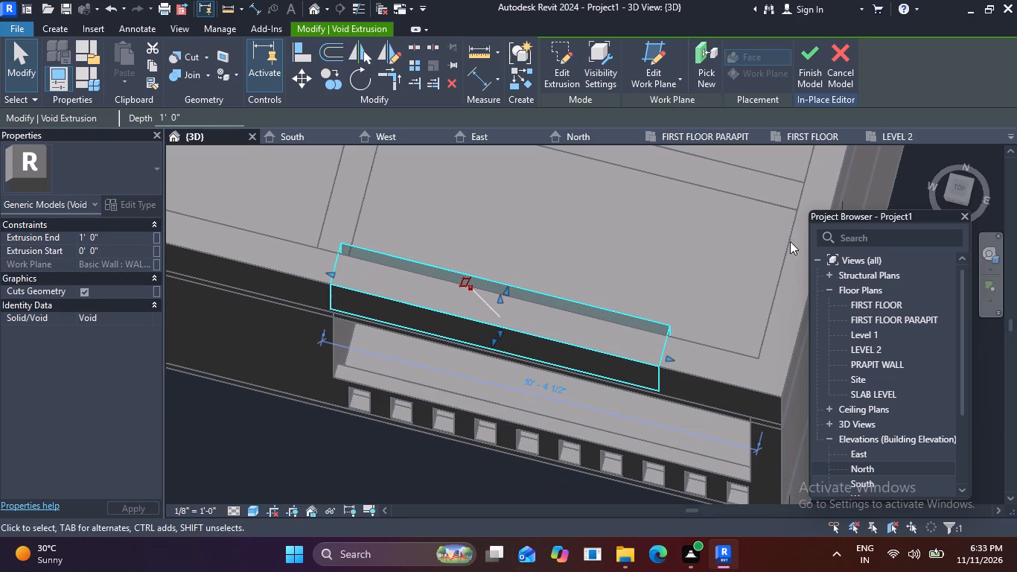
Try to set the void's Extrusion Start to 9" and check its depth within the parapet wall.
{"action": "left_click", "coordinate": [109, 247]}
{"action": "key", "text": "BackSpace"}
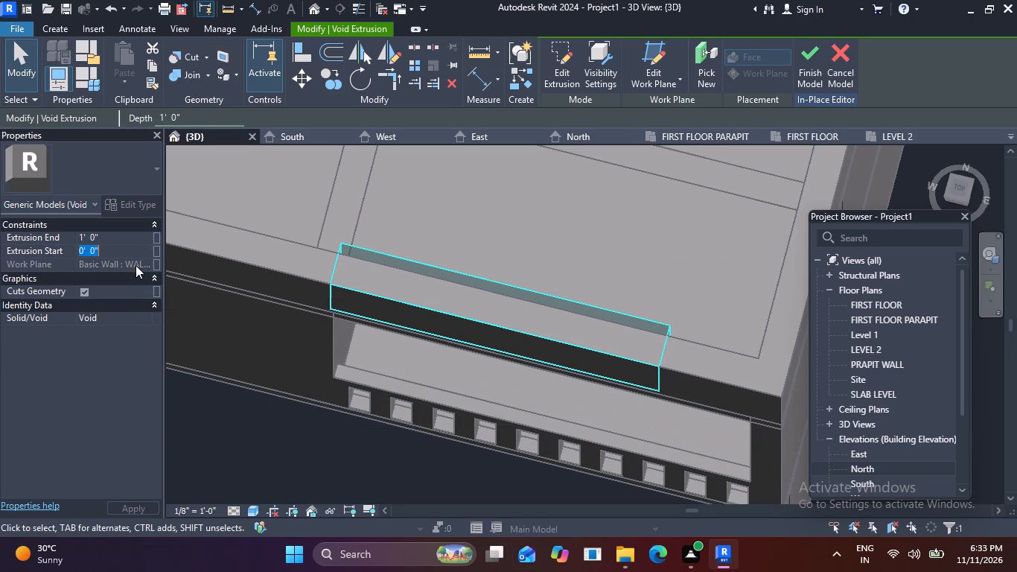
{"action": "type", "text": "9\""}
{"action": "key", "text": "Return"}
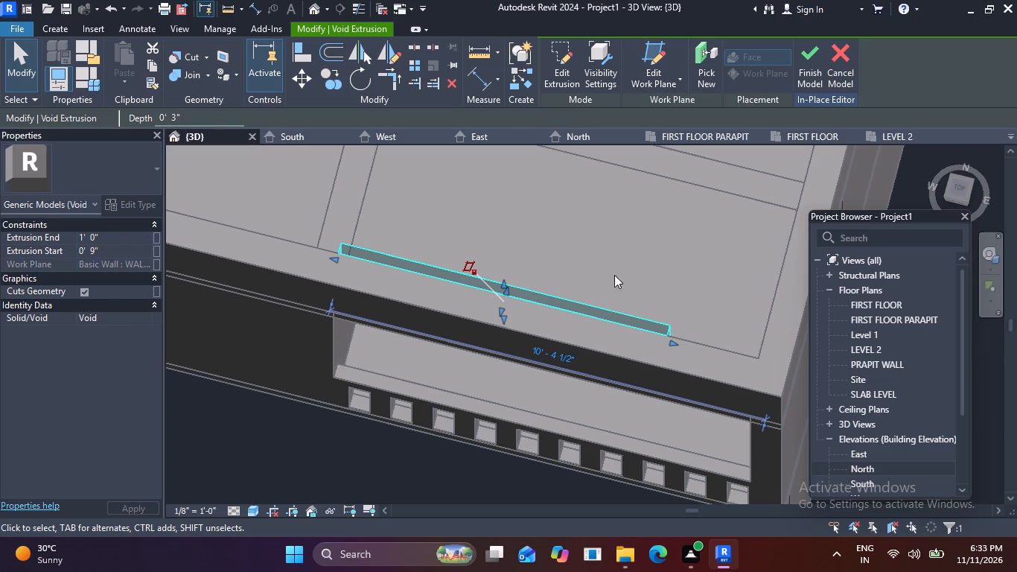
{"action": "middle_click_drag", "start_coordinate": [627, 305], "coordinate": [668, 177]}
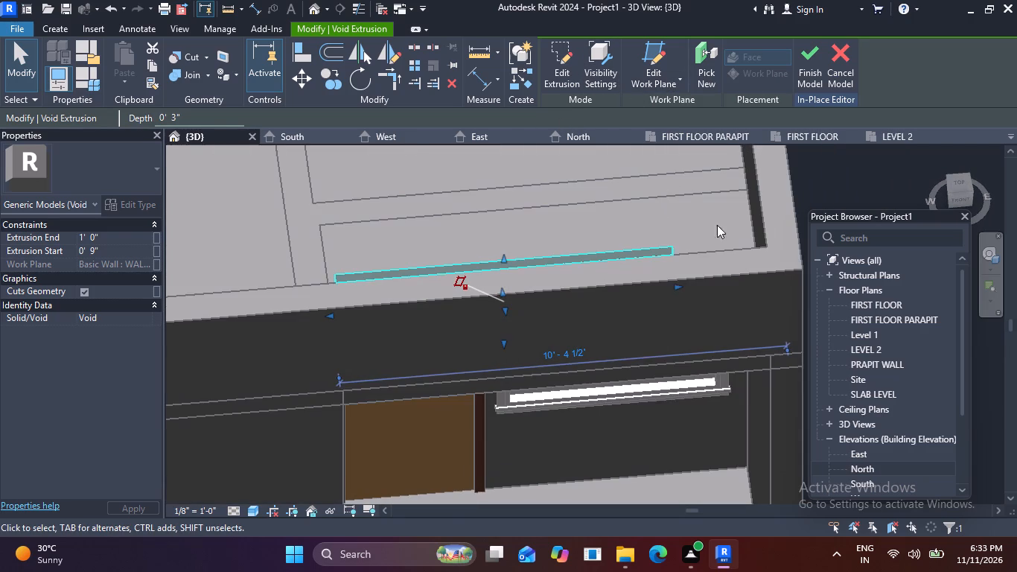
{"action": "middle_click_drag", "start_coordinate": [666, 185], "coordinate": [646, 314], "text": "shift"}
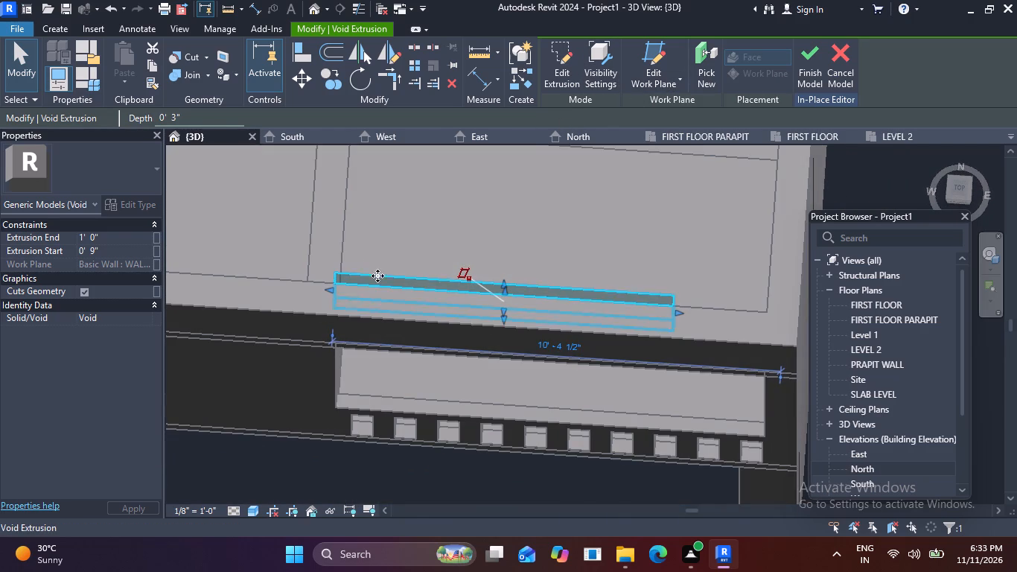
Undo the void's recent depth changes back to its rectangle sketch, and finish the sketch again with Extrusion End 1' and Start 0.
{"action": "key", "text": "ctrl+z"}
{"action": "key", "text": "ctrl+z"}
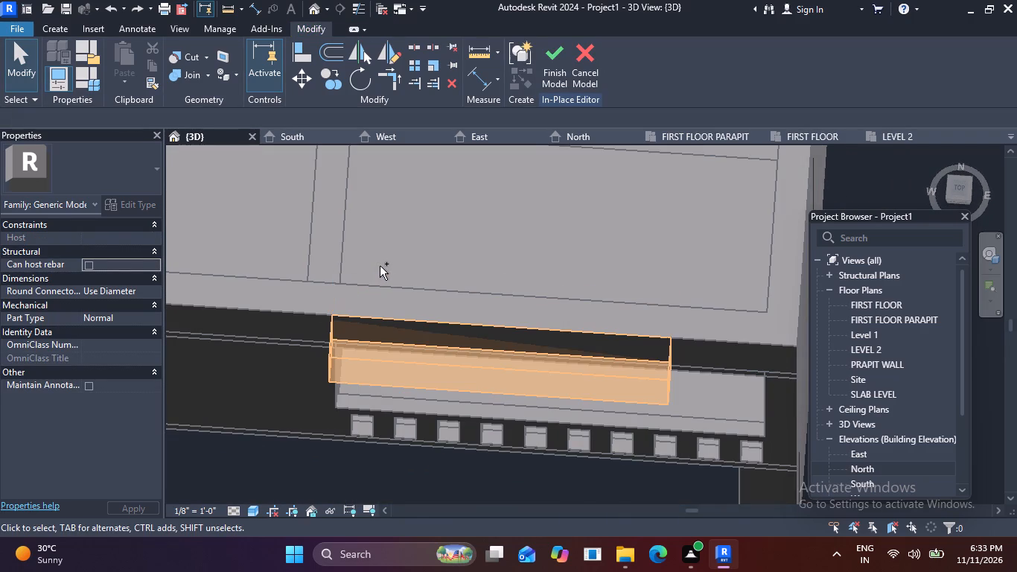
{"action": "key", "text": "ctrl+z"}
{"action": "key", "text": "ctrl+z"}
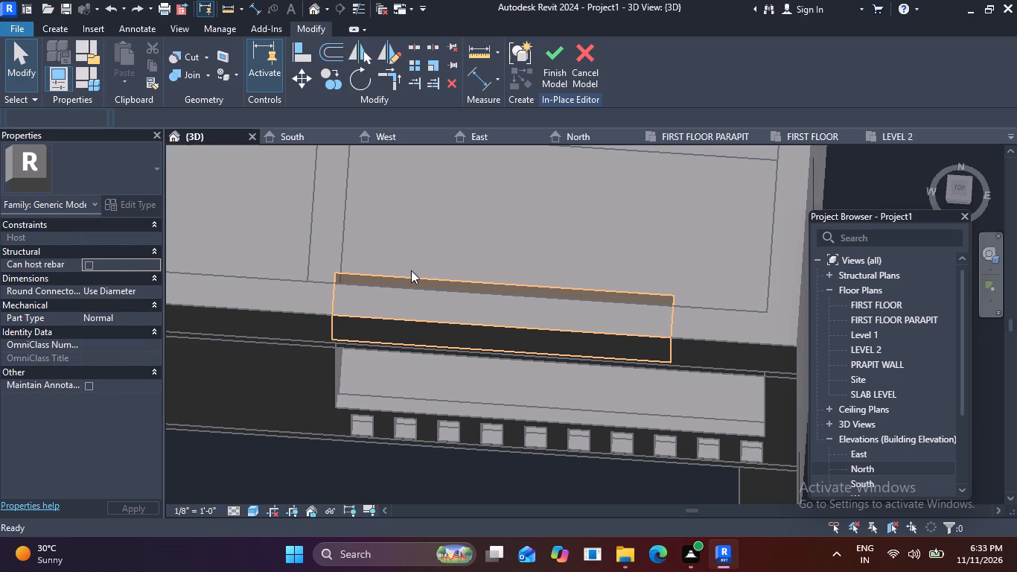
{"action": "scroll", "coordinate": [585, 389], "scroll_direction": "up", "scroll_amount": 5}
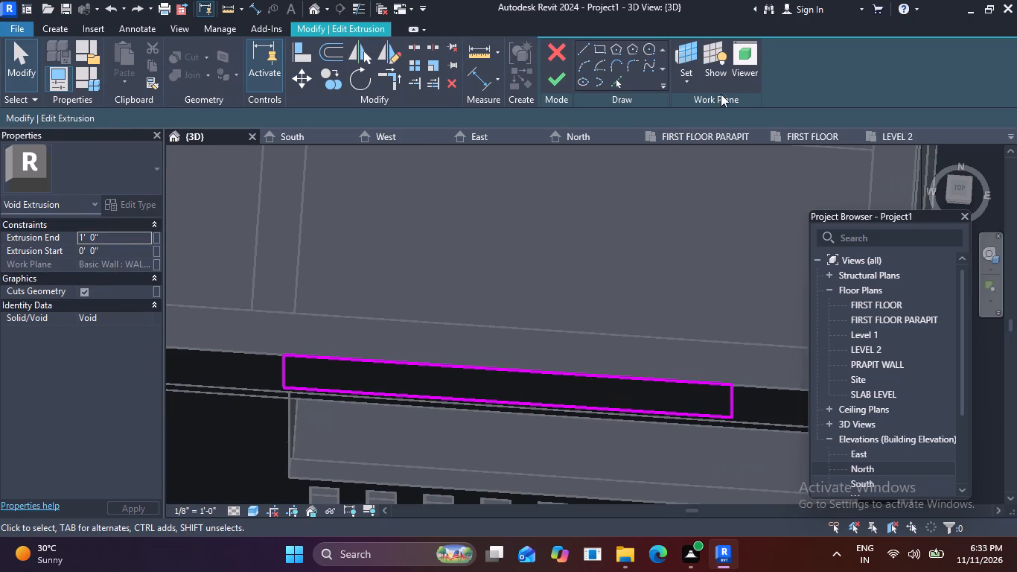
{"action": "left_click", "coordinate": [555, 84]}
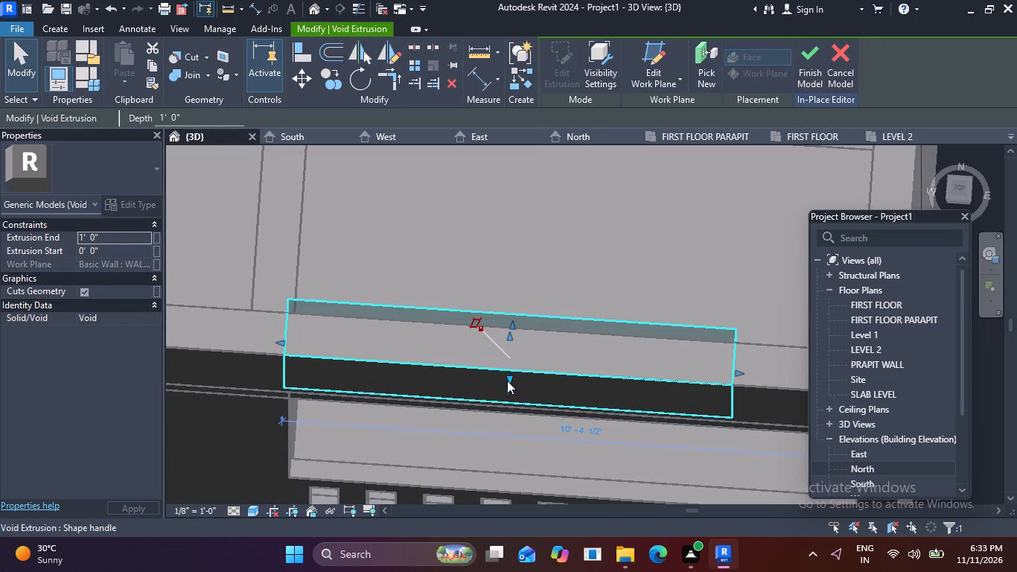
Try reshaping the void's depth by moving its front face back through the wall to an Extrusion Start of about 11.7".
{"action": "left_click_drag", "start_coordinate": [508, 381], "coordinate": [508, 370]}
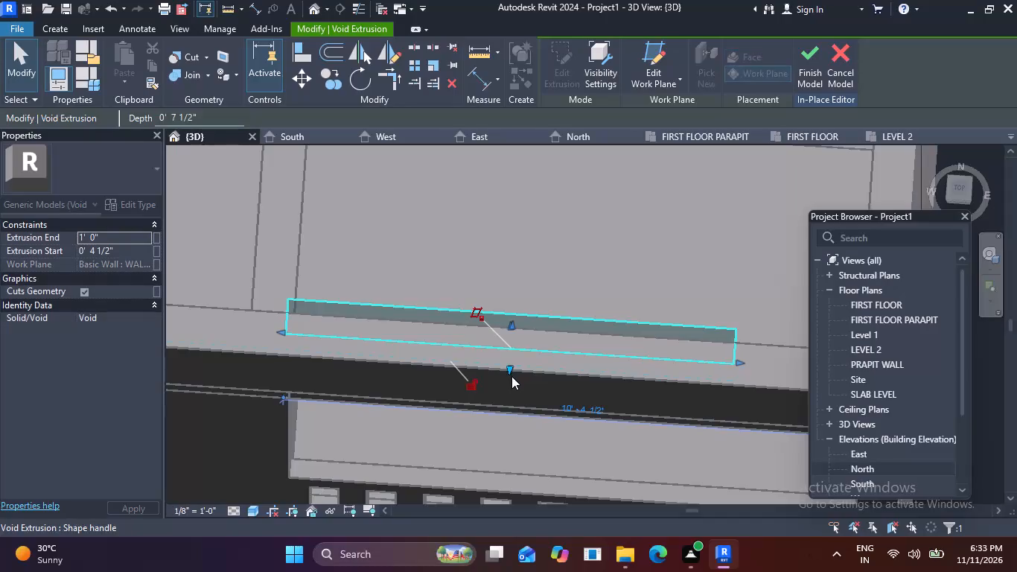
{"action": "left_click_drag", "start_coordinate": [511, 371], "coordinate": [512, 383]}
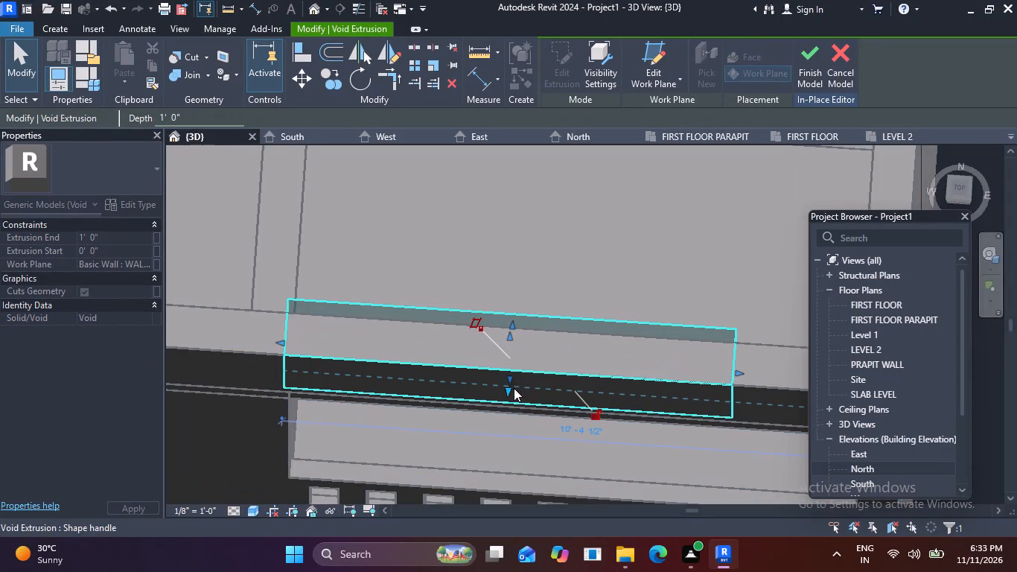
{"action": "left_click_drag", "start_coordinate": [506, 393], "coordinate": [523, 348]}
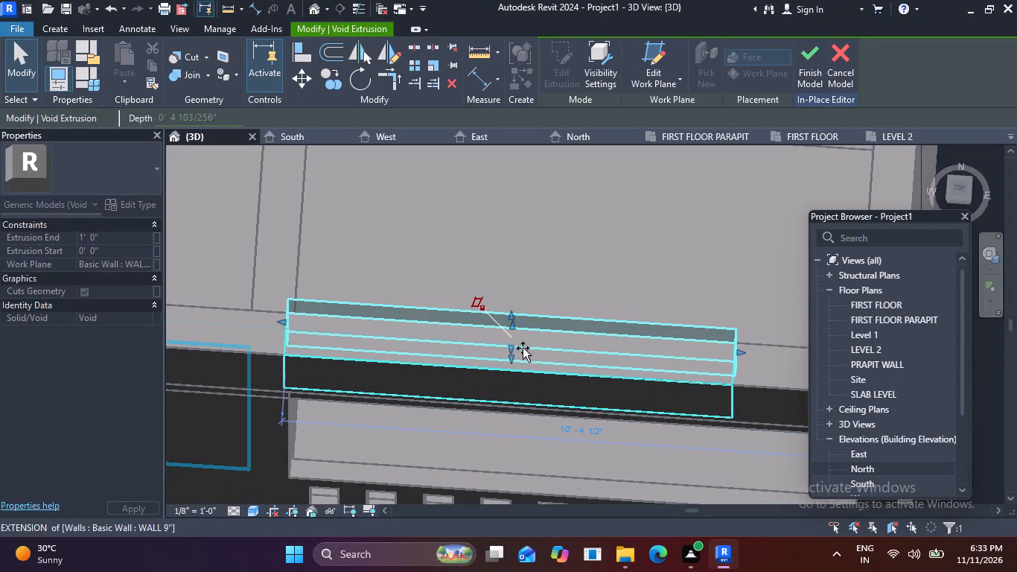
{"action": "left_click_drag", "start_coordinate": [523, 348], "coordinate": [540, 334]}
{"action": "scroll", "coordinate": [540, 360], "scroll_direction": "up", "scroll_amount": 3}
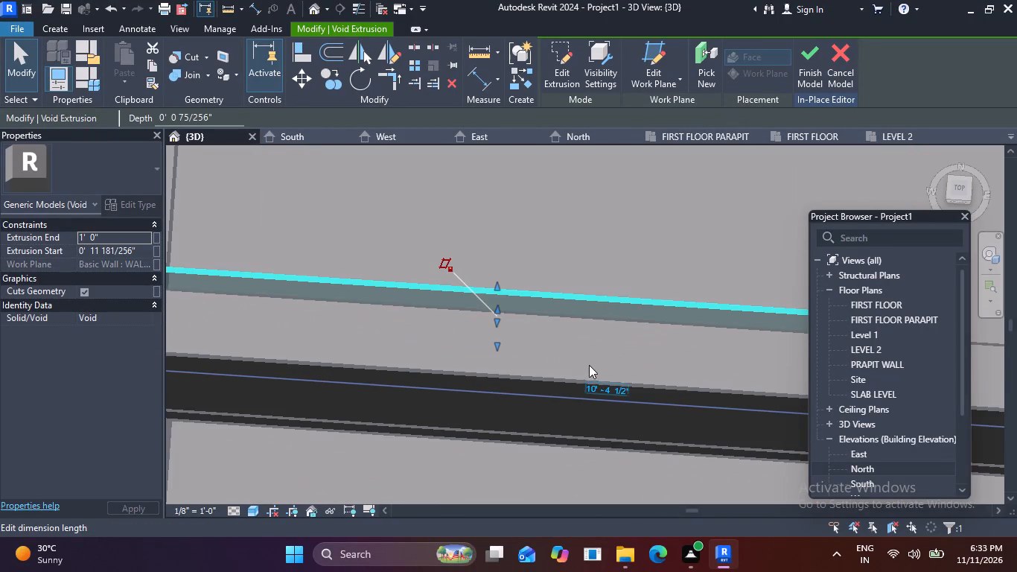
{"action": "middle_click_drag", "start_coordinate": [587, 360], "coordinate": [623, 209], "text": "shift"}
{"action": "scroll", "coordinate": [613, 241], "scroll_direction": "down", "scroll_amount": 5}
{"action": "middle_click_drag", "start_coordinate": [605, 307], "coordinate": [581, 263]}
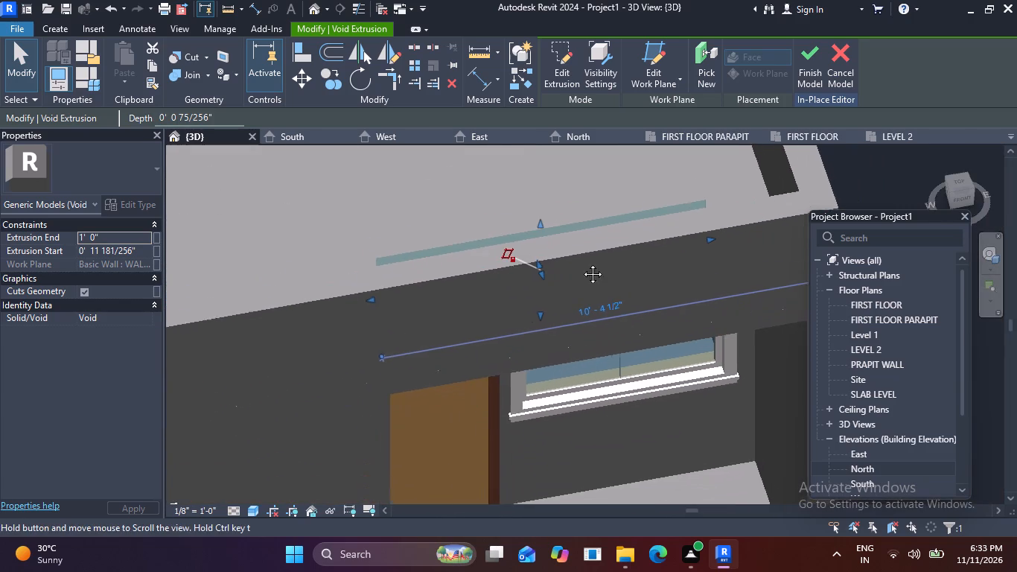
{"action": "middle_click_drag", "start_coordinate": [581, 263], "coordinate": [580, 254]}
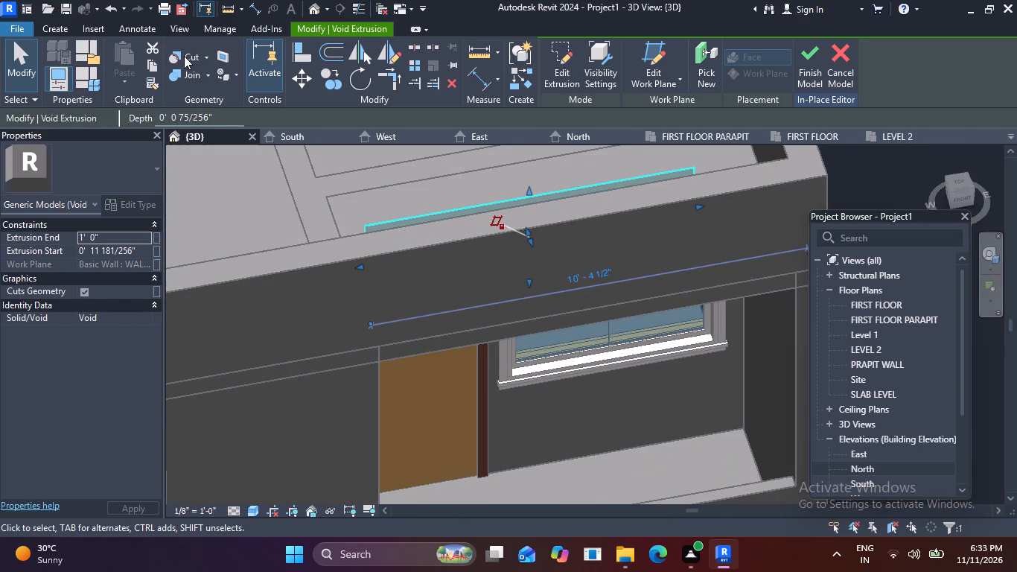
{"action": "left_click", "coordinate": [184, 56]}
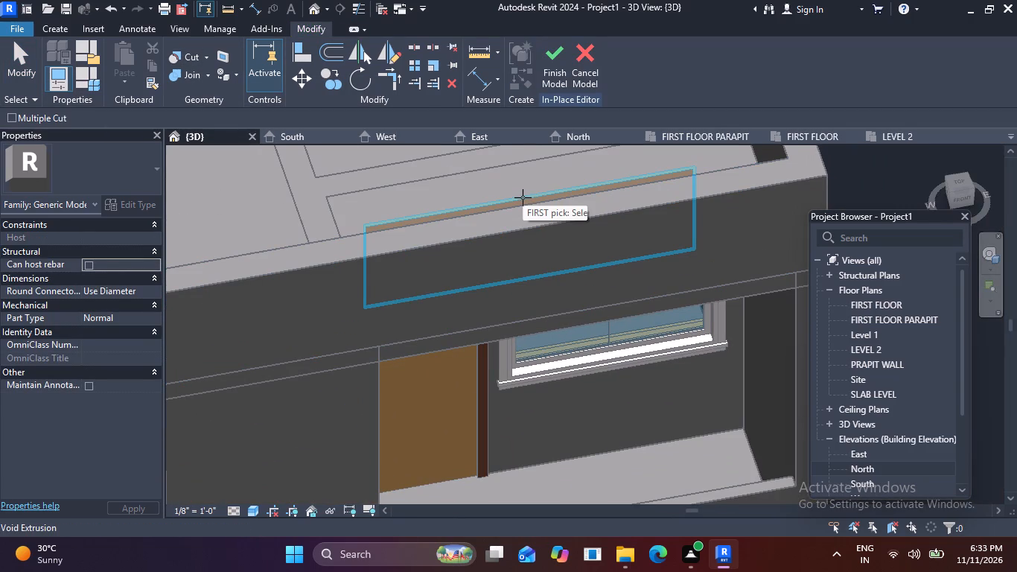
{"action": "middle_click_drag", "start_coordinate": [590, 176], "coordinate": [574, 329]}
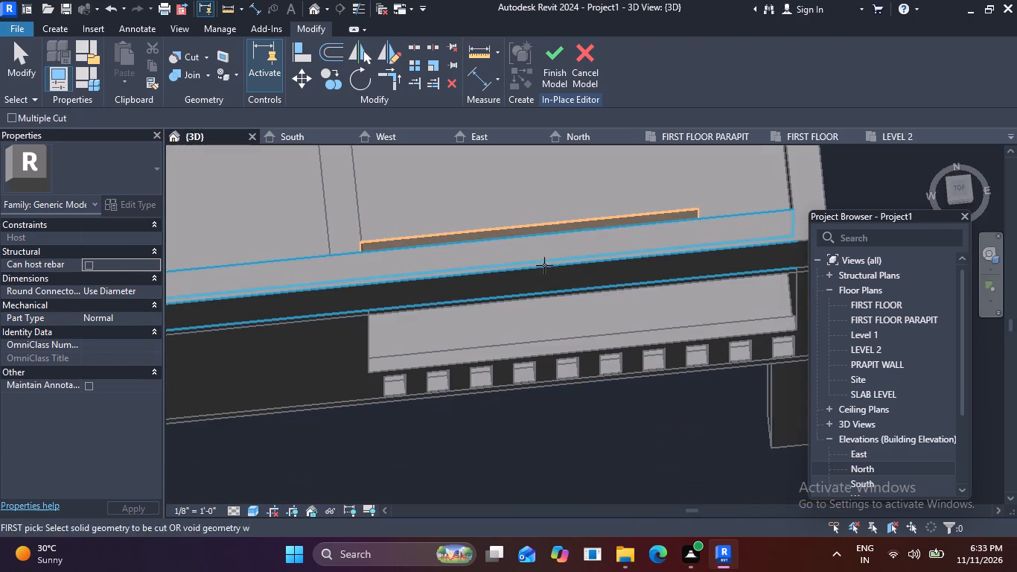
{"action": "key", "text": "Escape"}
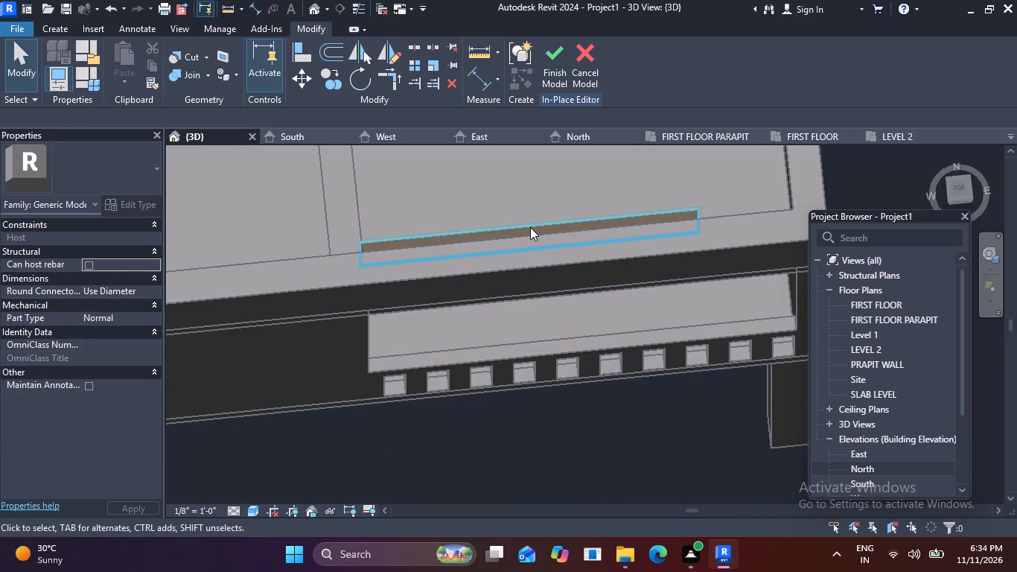
Stretch the void's front face outward past the parapet wall's outer face to an Extrusion Start of about -3.5".
{"action": "left_click", "coordinate": [531, 226]}
{"action": "left_click_drag", "start_coordinate": [532, 243], "coordinate": [541, 276]}
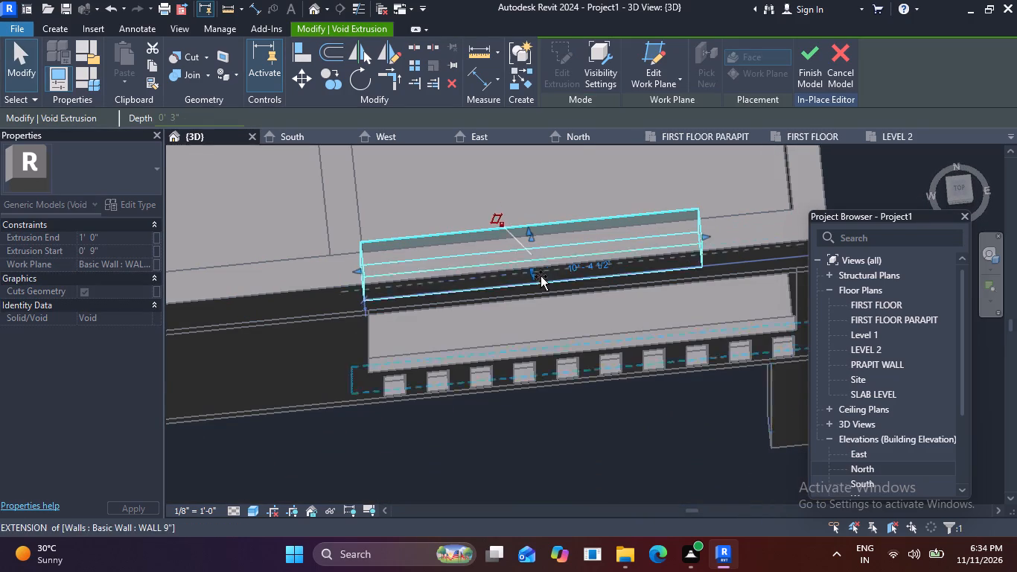
{"action": "left_click_drag", "start_coordinate": [541, 276], "coordinate": [543, 290]}
{"action": "middle_click_drag", "start_coordinate": [593, 264], "coordinate": [591, 242], "text": "shift"}
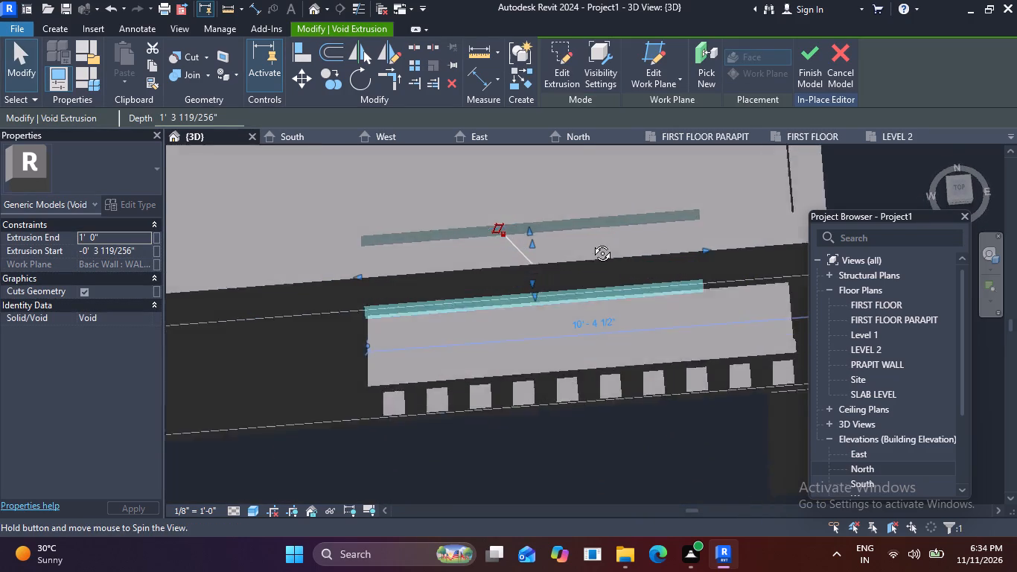
{"action": "middle_click_drag", "start_coordinate": [591, 242], "coordinate": [586, 111], "text": "shift"}
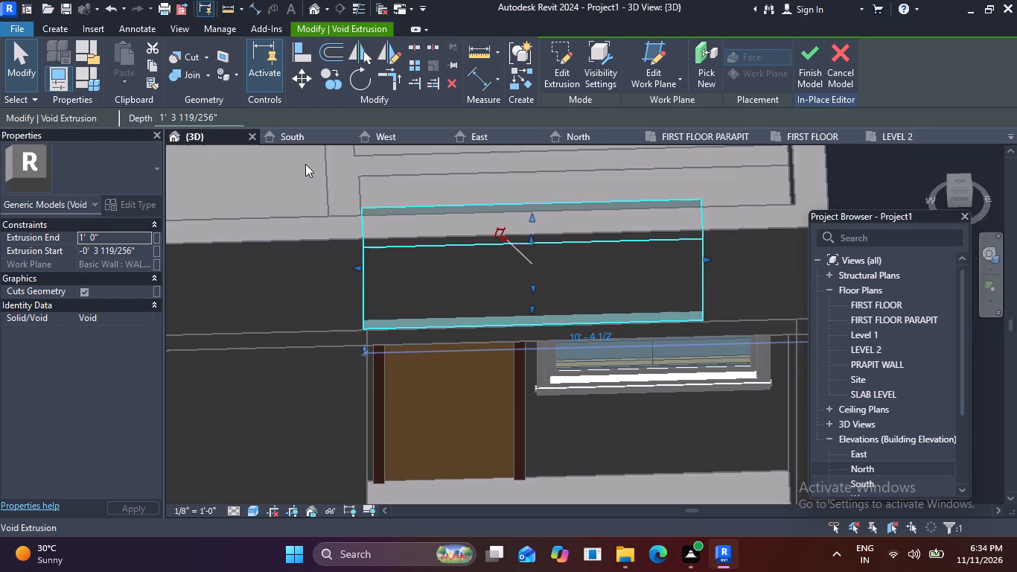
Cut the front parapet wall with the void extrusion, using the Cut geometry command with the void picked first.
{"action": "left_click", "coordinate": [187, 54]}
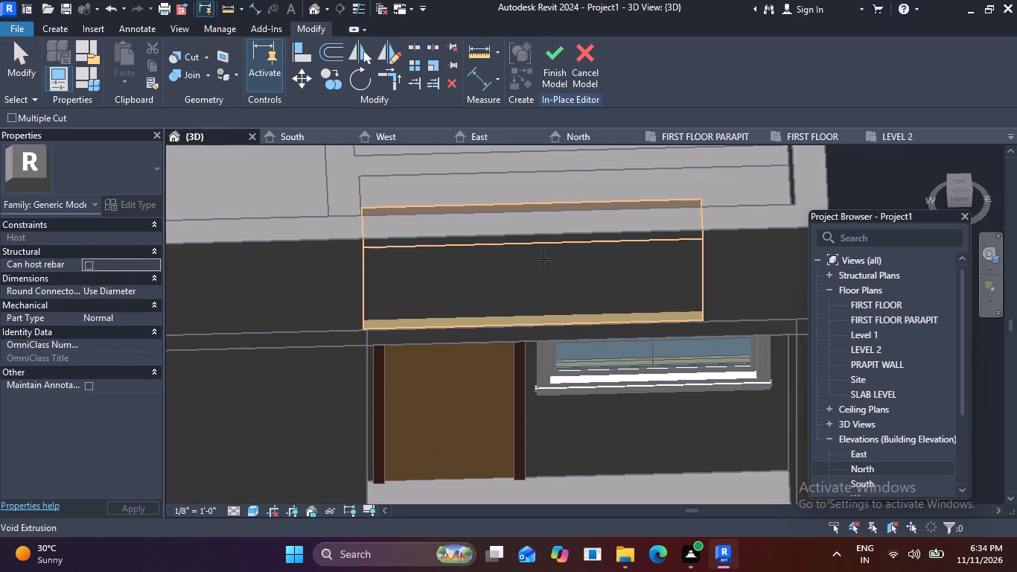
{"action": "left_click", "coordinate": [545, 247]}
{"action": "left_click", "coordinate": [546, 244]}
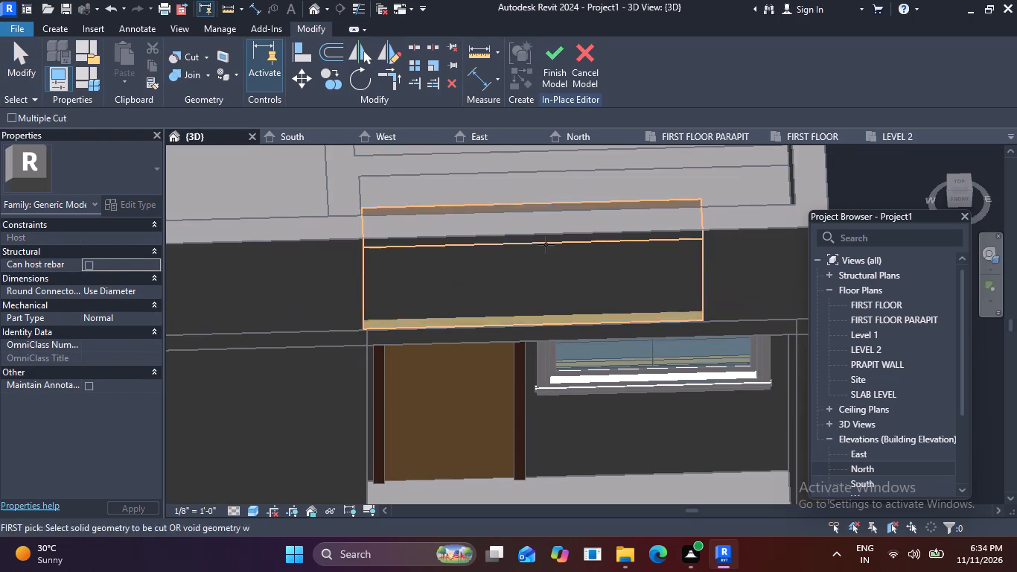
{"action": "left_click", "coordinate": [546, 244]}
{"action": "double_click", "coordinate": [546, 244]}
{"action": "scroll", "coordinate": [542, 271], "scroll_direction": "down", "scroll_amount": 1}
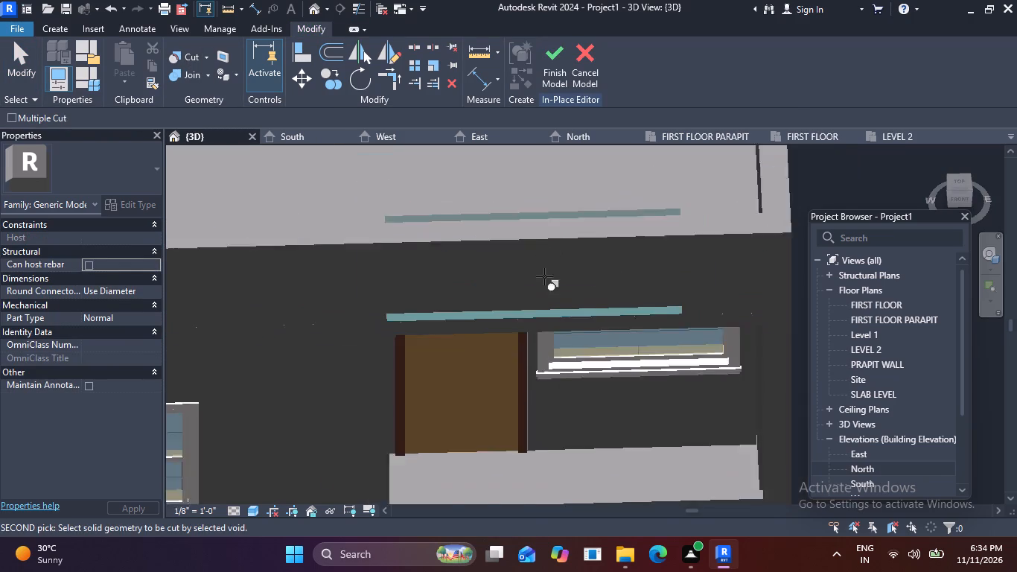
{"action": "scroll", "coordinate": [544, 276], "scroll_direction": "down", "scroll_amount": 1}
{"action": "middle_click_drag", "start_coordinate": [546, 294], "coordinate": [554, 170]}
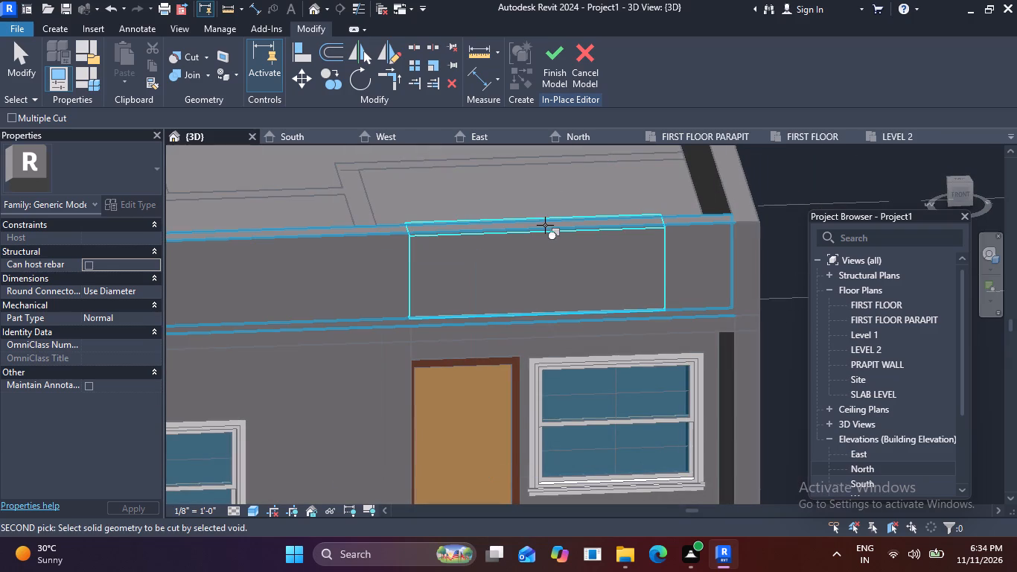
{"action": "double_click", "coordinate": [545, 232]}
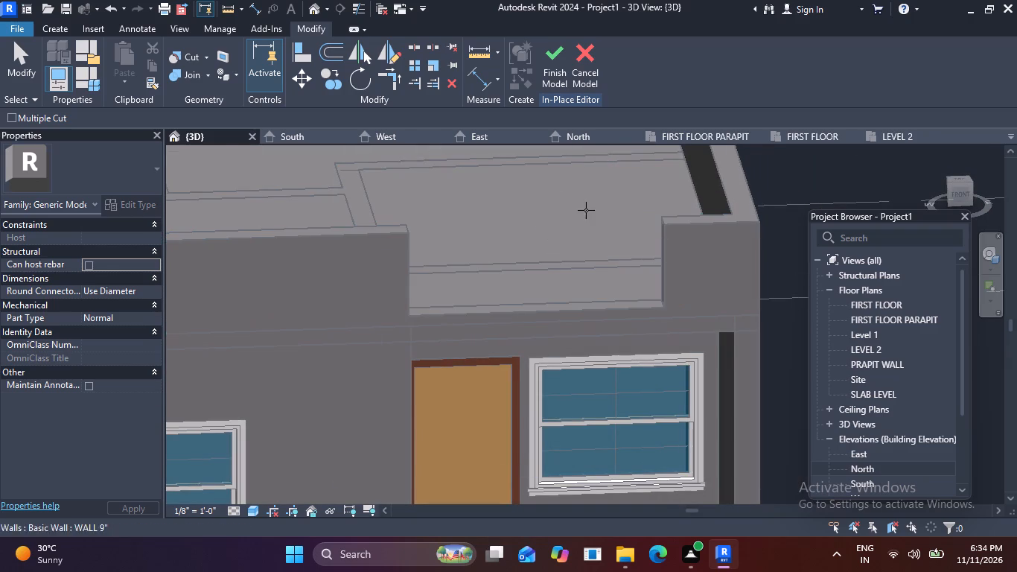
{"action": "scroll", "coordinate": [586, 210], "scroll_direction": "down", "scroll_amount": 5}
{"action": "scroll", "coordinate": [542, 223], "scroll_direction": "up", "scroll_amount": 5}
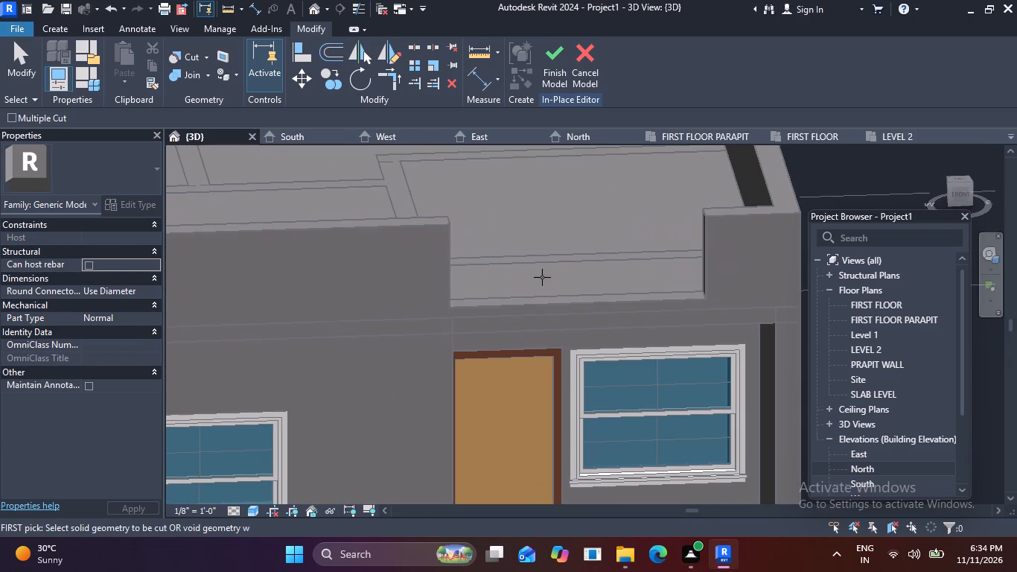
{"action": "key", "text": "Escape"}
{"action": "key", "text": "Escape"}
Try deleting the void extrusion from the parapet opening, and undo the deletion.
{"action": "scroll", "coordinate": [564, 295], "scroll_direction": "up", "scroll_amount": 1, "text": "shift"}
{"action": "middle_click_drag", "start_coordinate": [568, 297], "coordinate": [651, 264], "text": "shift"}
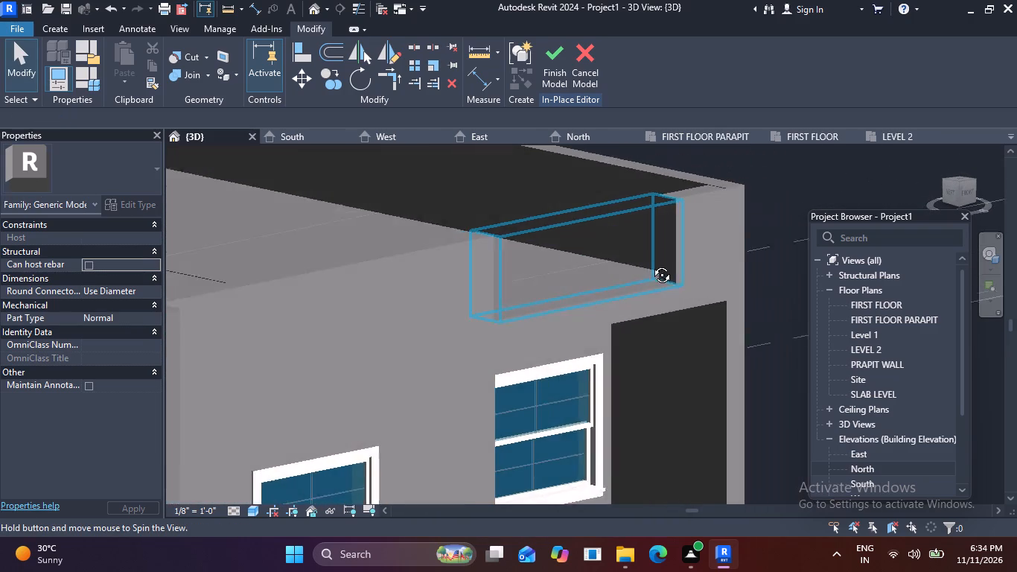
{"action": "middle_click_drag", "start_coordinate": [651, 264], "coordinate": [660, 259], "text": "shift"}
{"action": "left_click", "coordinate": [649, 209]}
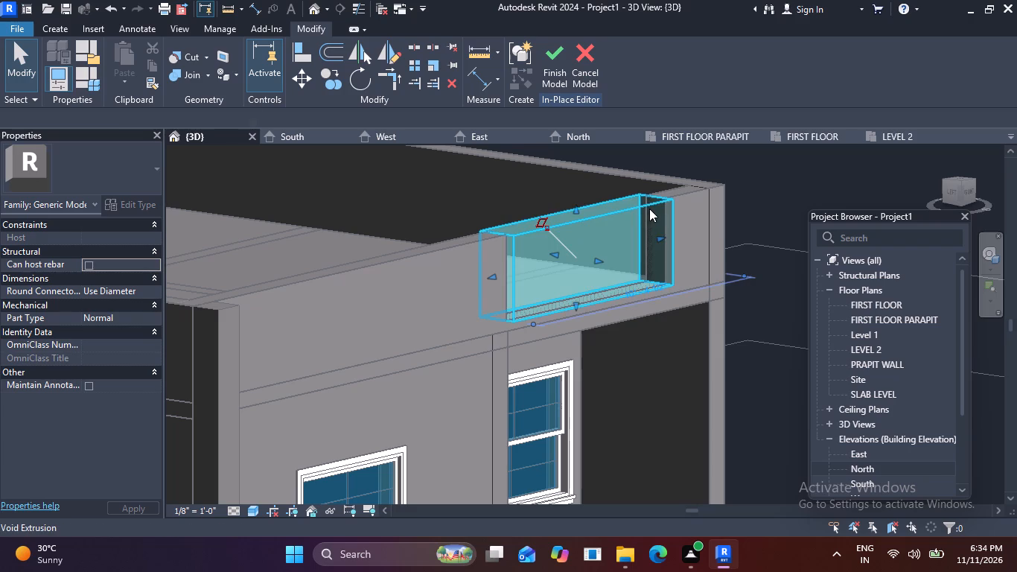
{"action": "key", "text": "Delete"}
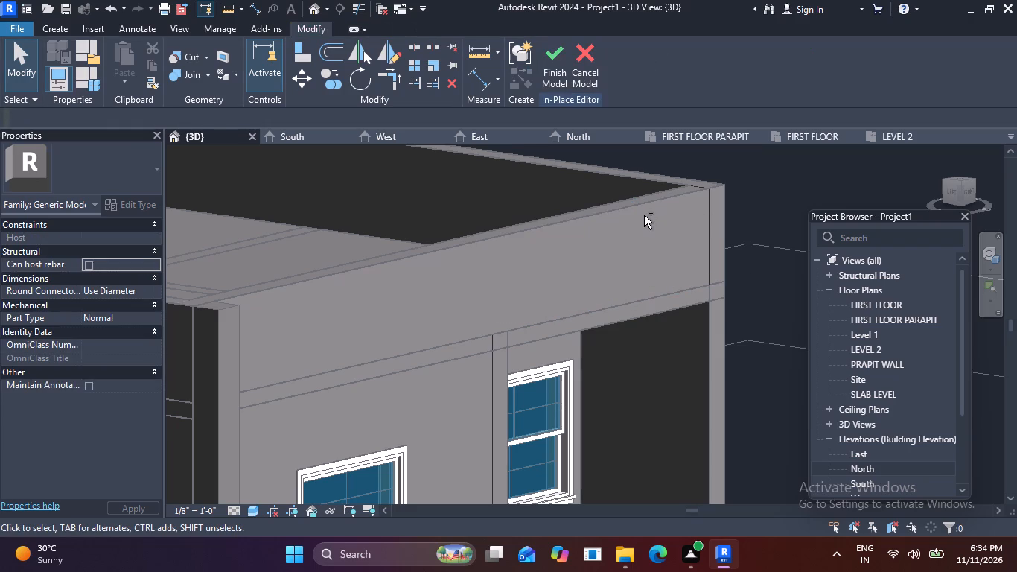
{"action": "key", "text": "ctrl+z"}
Examine the opening cut through the parapet wall from several angles, including its side faces and bottom edge.
{"action": "scroll", "coordinate": [654, 238], "scroll_direction": "up", "scroll_amount": 4}
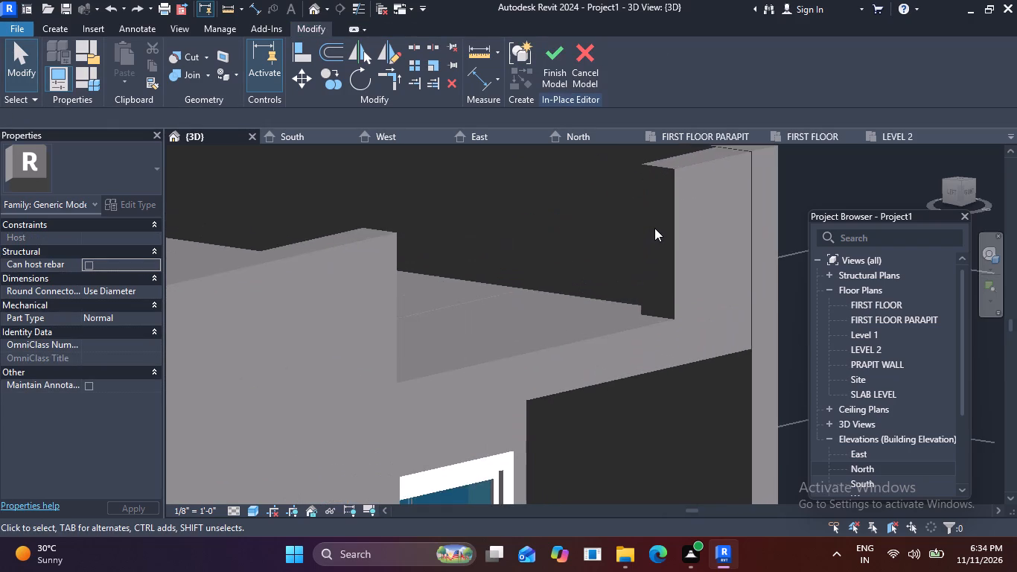
{"action": "scroll", "coordinate": [623, 338], "scroll_direction": "down", "scroll_amount": 3}
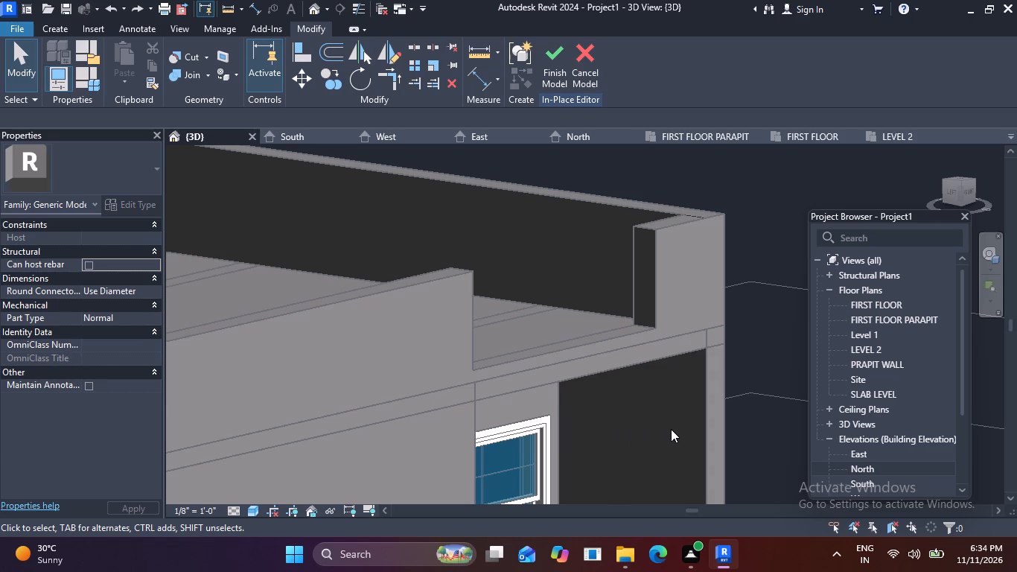
{"action": "middle_click_drag", "start_coordinate": [671, 429], "coordinate": [529, 561]}
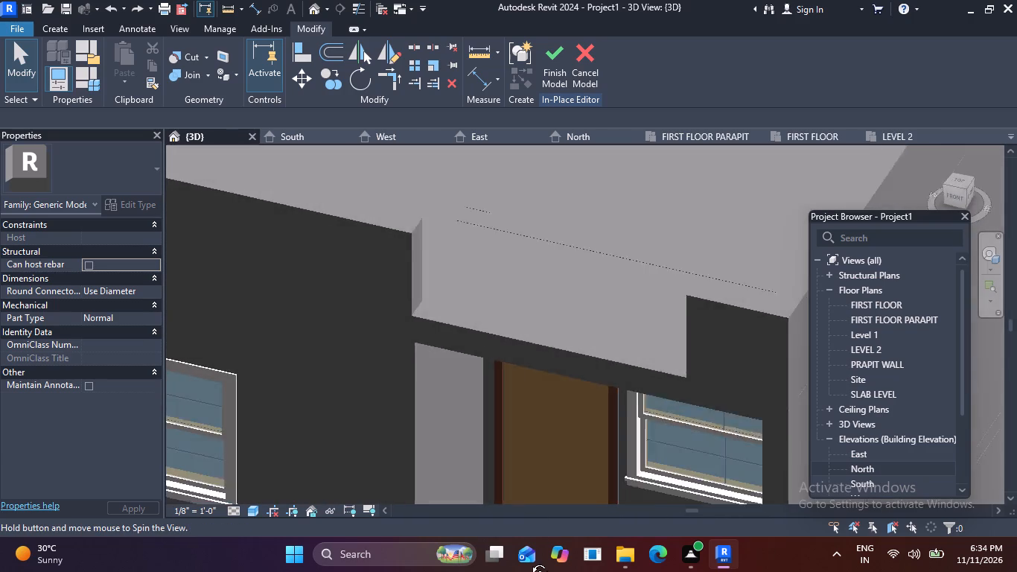
{"action": "middle_click_drag", "start_coordinate": [529, 561], "coordinate": [561, 533]}
{"action": "middle_click_drag", "start_coordinate": [589, 279], "coordinate": [567, 433], "text": "shift"}
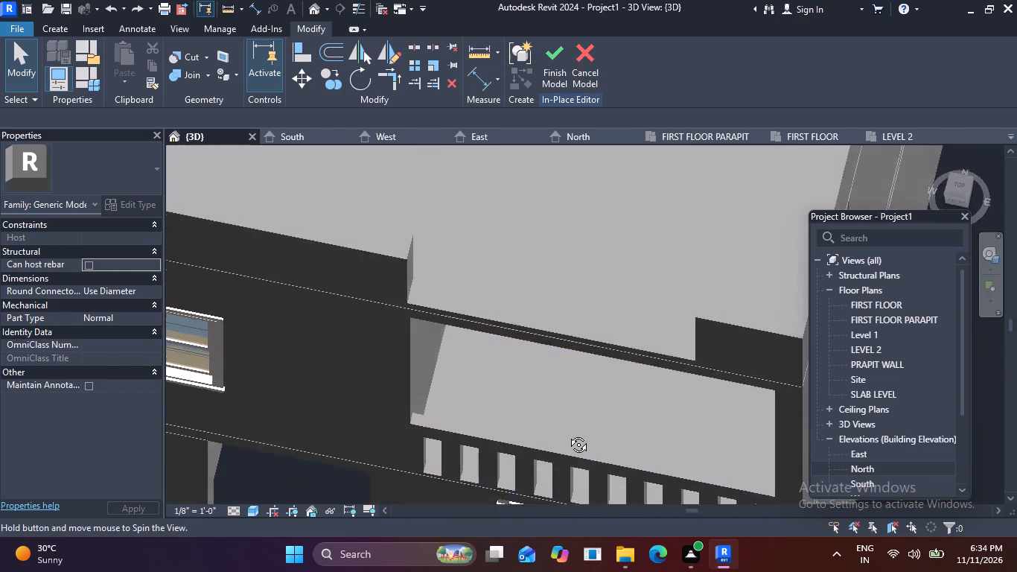
{"action": "middle_click_drag", "start_coordinate": [567, 433], "coordinate": [590, 130], "text": "shift"}
{"action": "scroll", "coordinate": [534, 273], "scroll_direction": "down", "scroll_amount": 1, "text": "shift"}
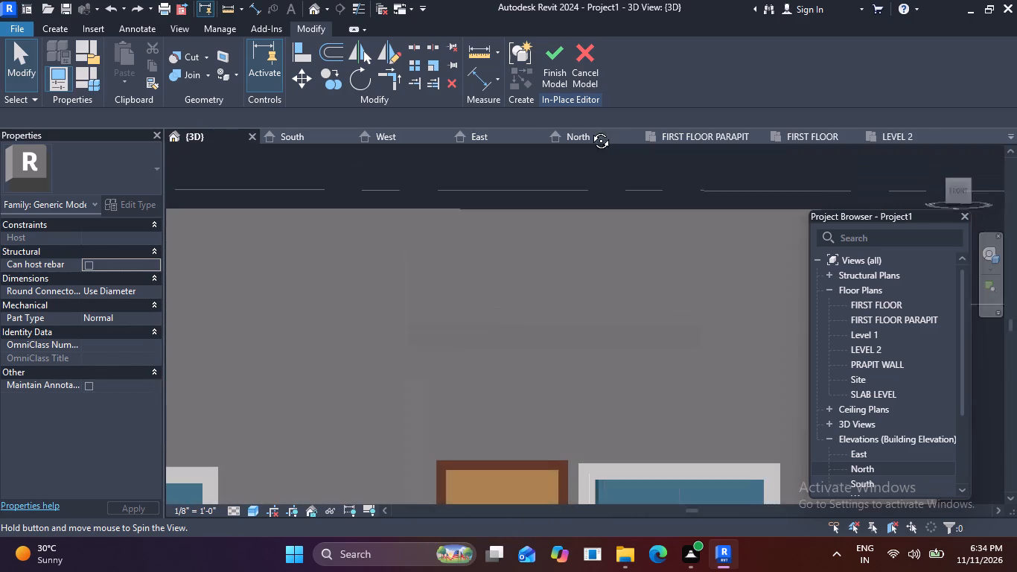
{"action": "middle_click_drag", "start_coordinate": [590, 130], "coordinate": [546, 162], "text": "shift"}
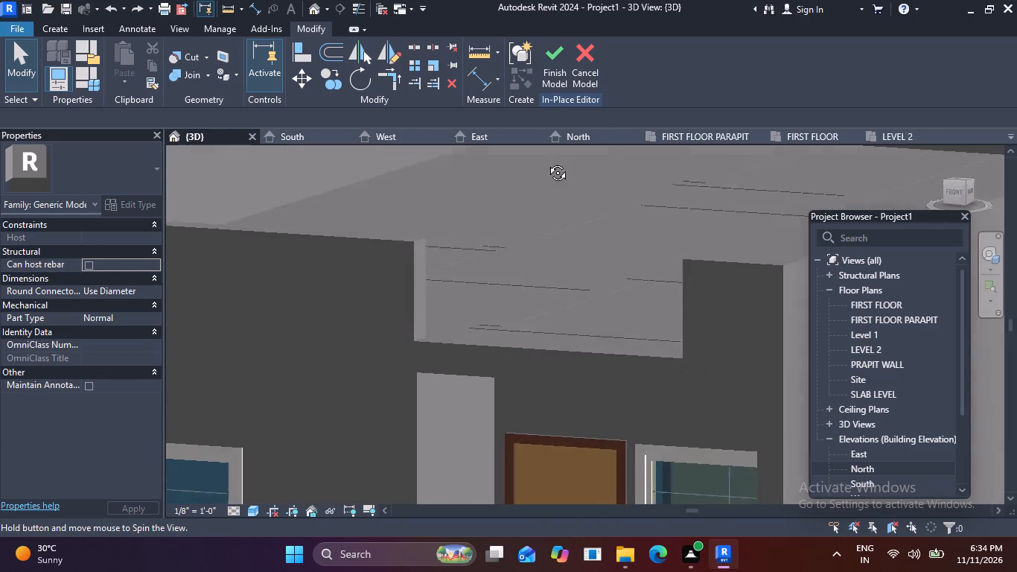
{"action": "middle_click_drag", "start_coordinate": [546, 162], "coordinate": [474, 179], "text": "shift"}
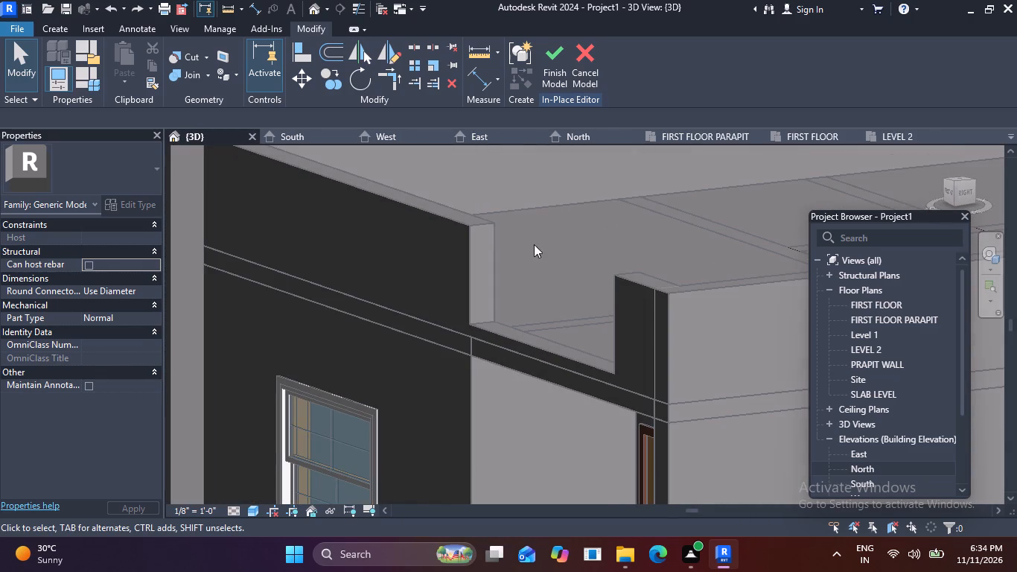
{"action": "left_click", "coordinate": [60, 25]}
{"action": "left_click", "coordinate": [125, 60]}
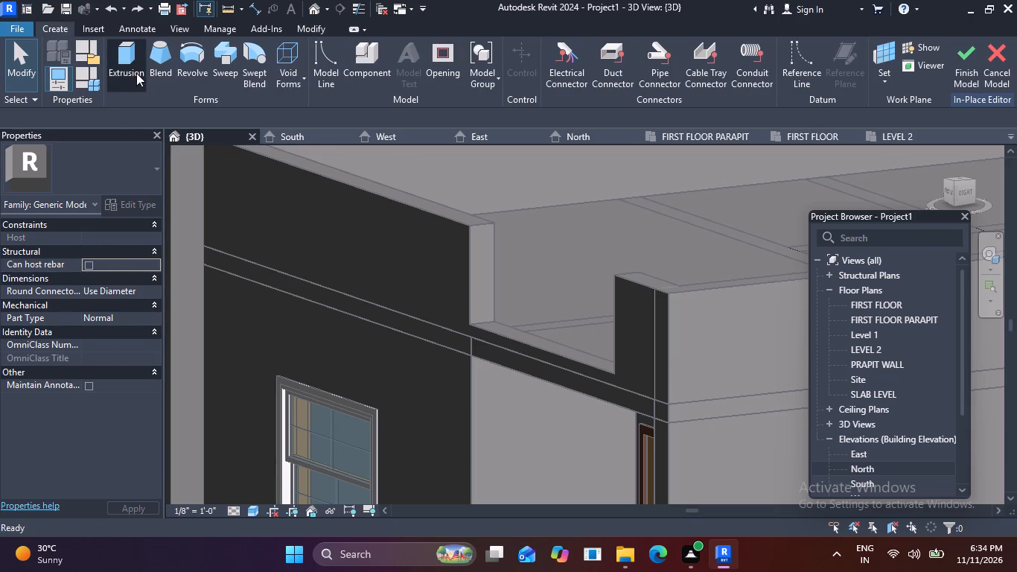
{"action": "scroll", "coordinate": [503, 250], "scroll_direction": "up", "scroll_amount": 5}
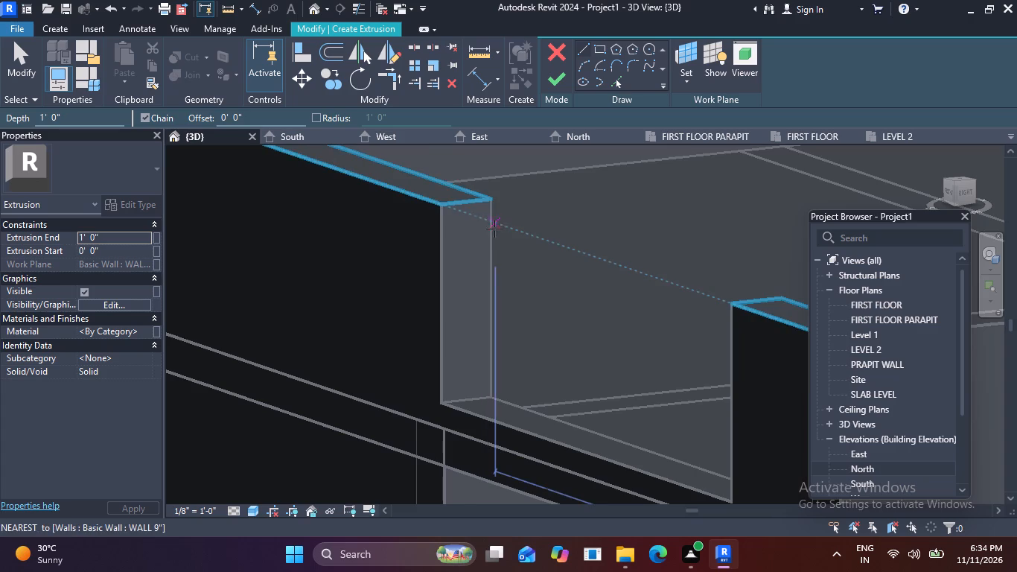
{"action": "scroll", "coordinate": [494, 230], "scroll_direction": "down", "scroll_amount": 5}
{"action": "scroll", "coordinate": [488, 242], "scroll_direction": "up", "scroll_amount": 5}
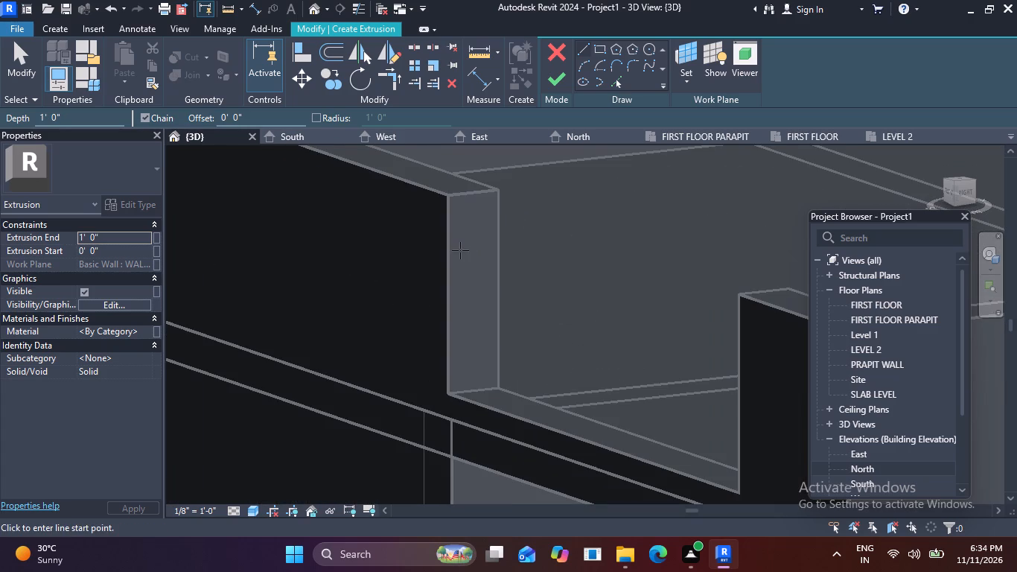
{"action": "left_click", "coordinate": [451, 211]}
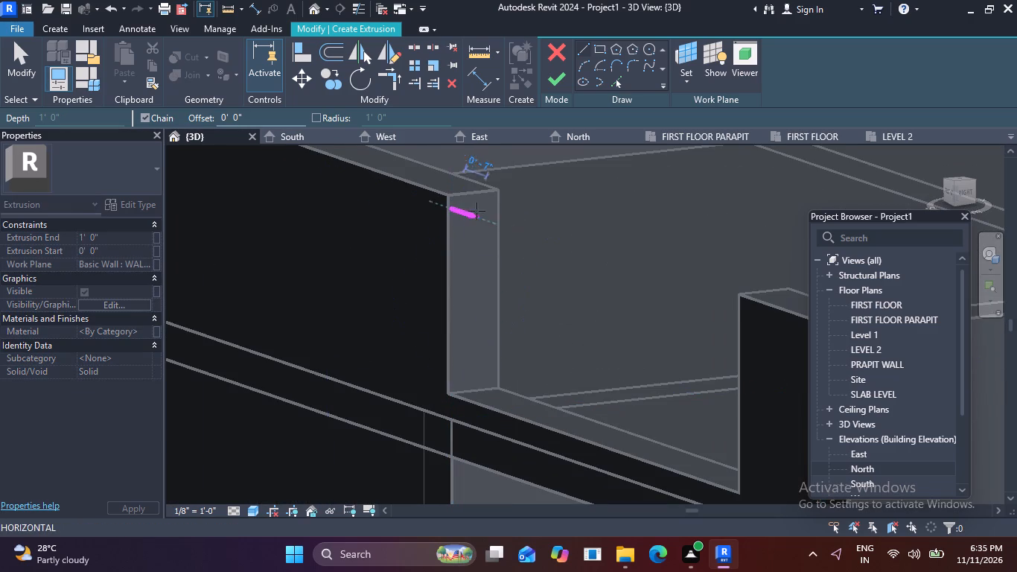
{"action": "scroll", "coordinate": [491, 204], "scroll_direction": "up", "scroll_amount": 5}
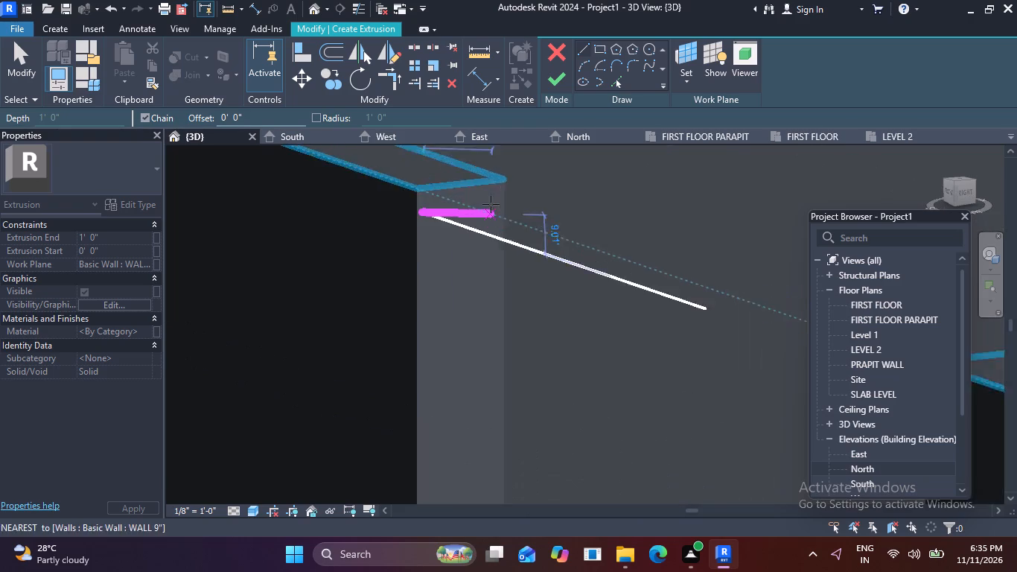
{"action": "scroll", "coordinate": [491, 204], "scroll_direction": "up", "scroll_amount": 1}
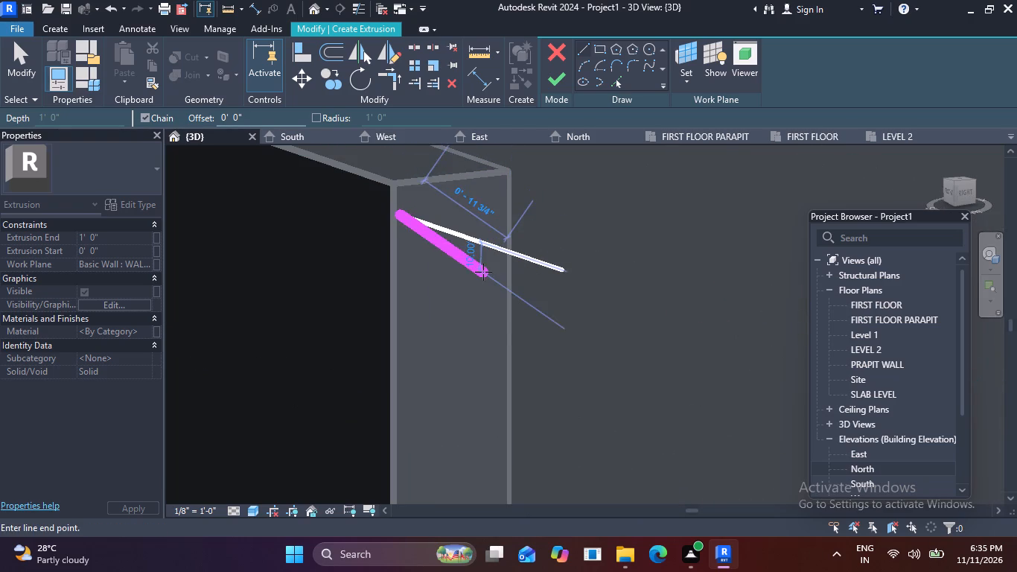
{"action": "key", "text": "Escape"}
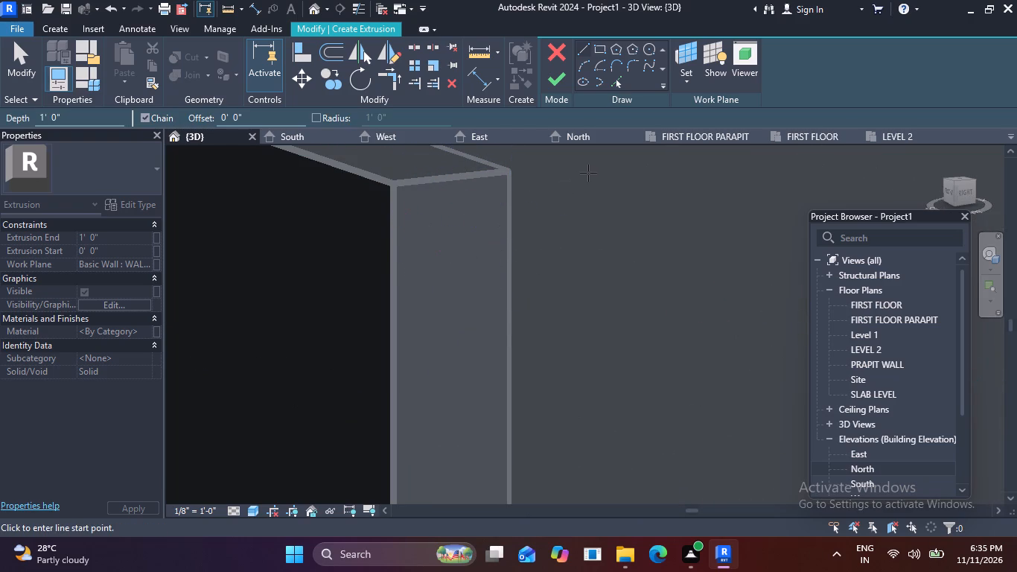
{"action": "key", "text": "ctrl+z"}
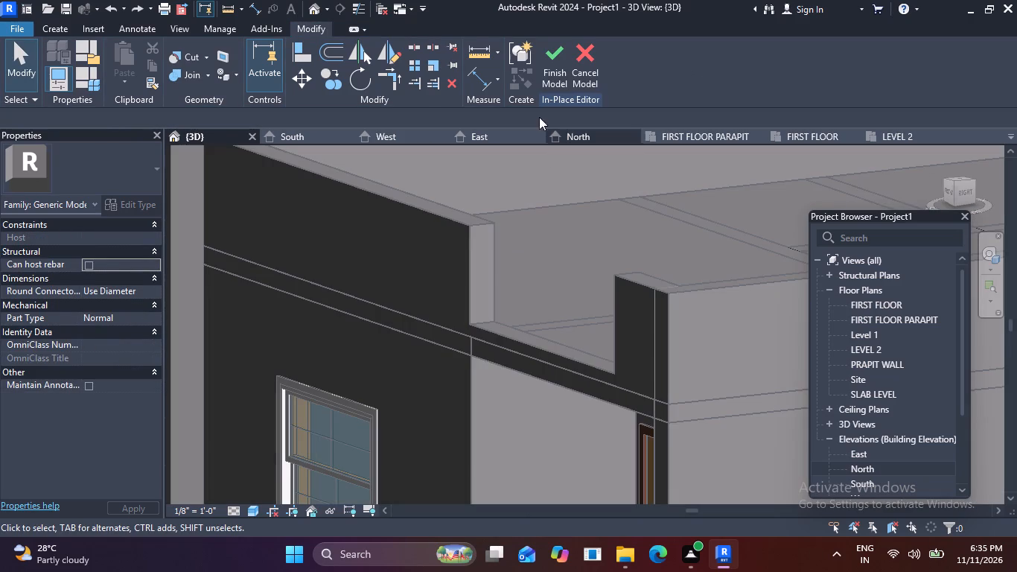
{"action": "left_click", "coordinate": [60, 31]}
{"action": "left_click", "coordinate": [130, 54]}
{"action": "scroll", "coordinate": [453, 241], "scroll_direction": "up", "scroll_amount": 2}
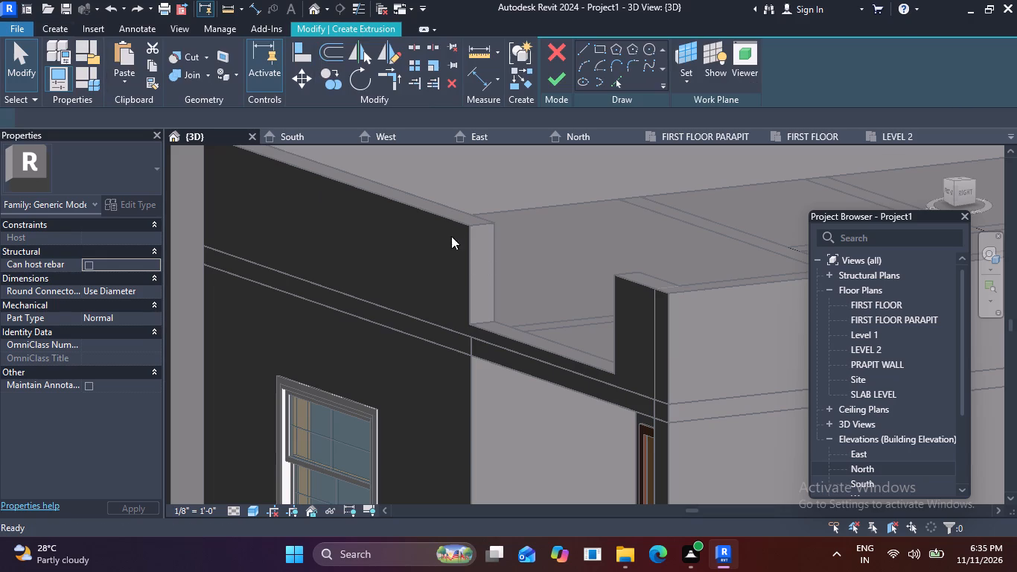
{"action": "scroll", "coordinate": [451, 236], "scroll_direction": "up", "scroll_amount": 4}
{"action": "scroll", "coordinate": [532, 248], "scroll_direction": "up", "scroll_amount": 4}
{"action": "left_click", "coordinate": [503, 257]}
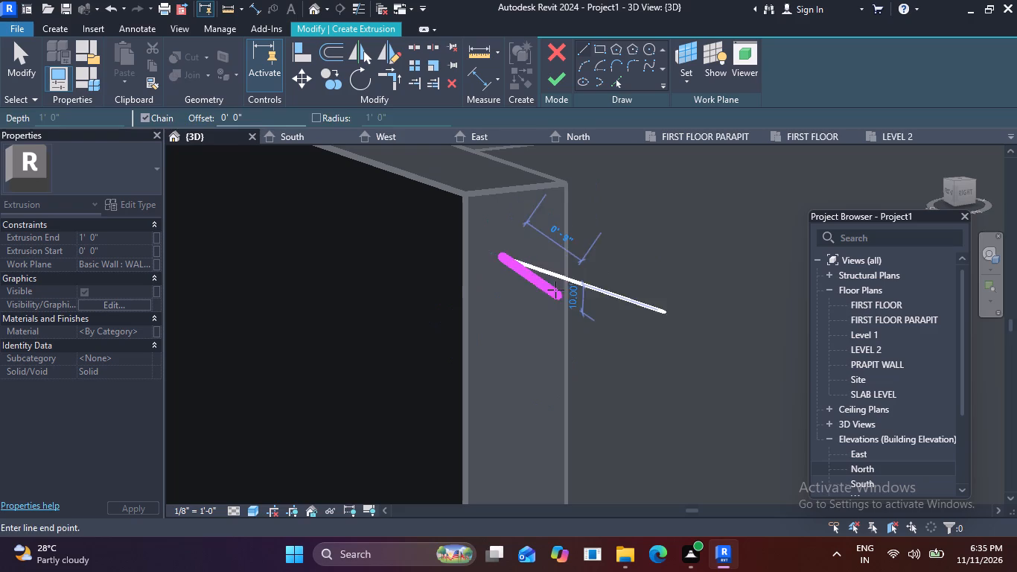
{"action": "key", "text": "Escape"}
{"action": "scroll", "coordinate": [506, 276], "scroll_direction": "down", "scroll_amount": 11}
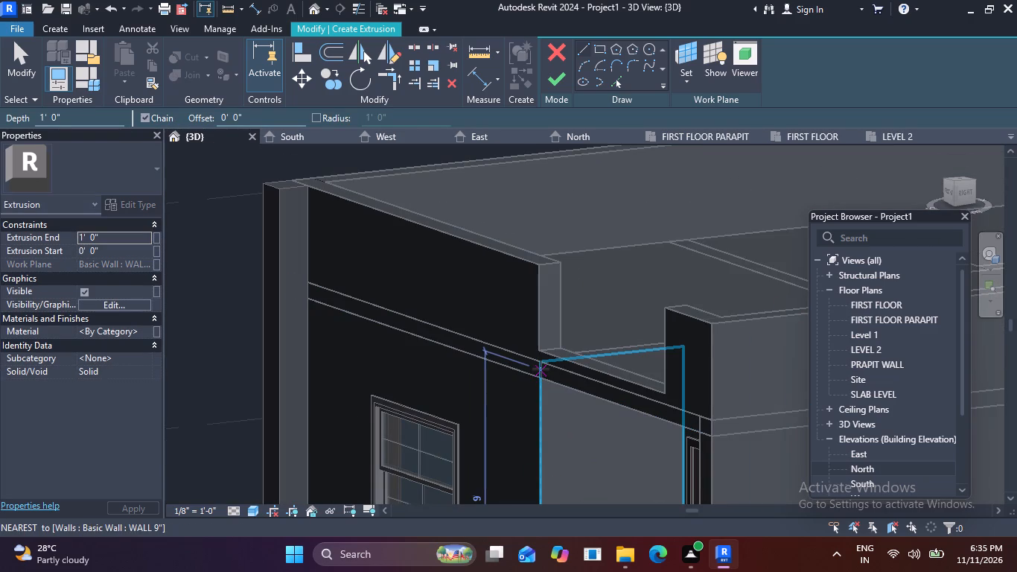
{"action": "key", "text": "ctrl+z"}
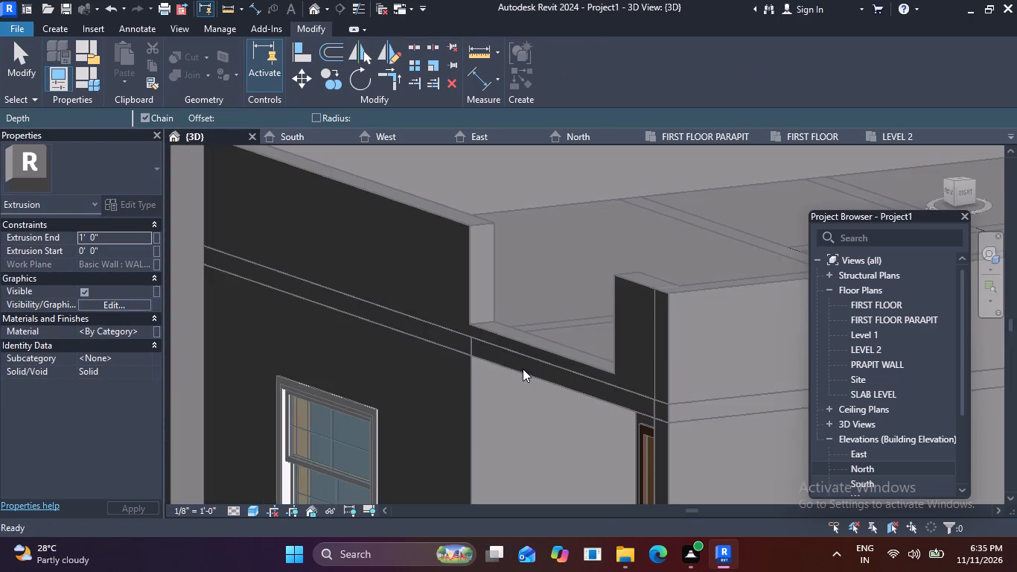
Undo the wall cut, the void's depth changes and its rectangle lines, back to an empty void extrusion sketch on the parapet wall.
{"action": "key", "text": "ctrl+z"}
{"action": "key", "text": "ctrl+z"}
{"action": "key", "text": "ctrl+z"}
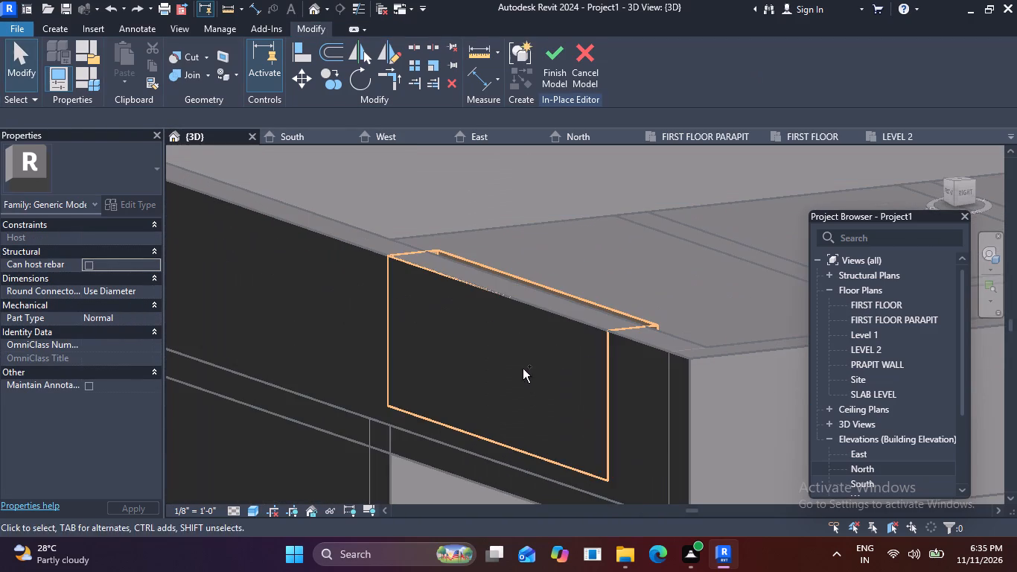
{"action": "key", "text": "ctrl+z"}
{"action": "key", "text": "ctrl+z"}
{"action": "key", "text": "ctrl+z"}
{"action": "key", "text": "ctrl+z"}
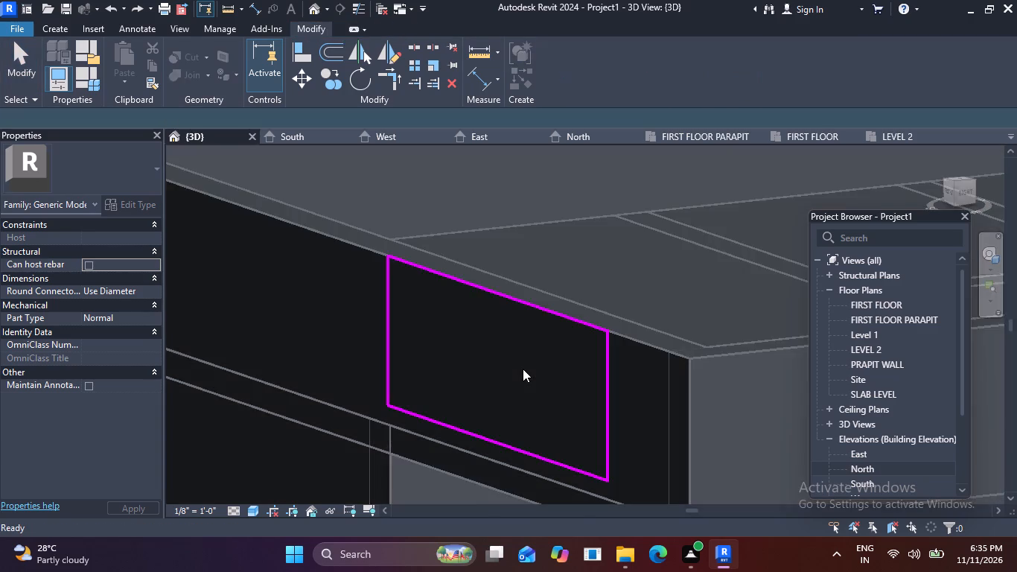
{"action": "key", "text": "ctrl+z"}
{"action": "key", "text": "ctrl+z"}
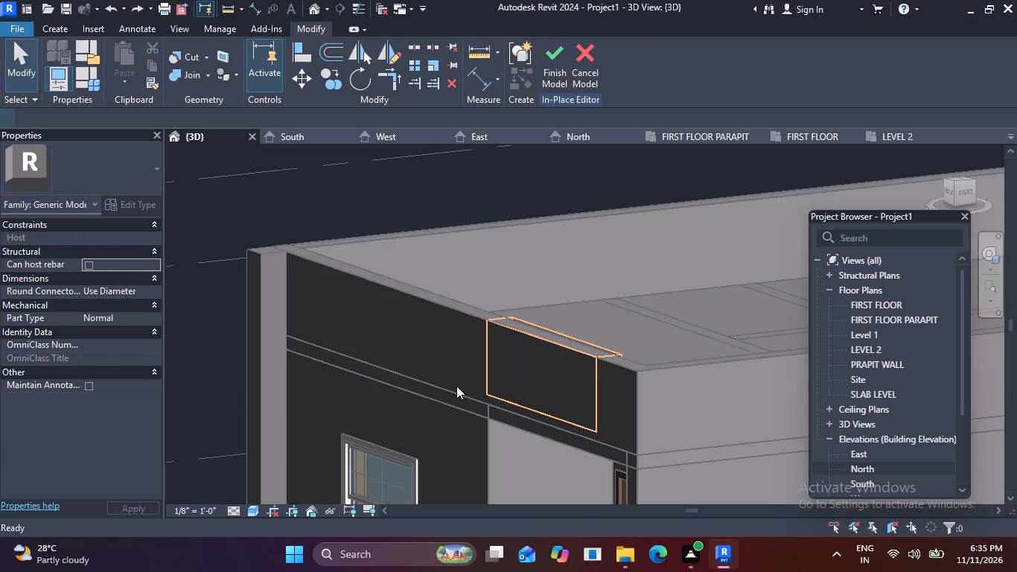
{"action": "key", "text": "ctrl+z"}
{"action": "key", "text": "ctrl+z"}
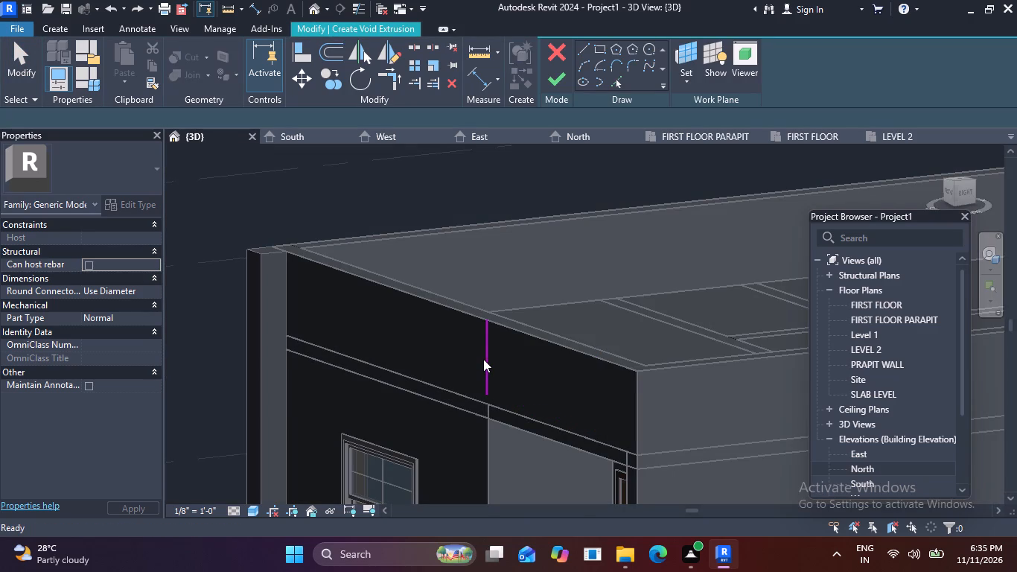
{"action": "key", "text": "ctrl+z"}
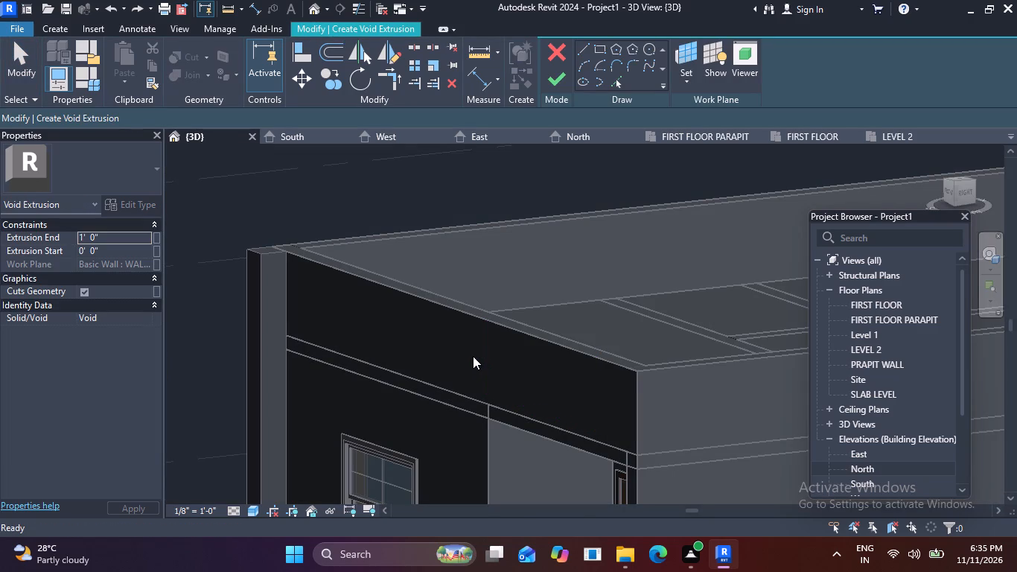
{"action": "middle_click_drag", "start_coordinate": [388, 316], "coordinate": [499, 273], "text": "shift"}
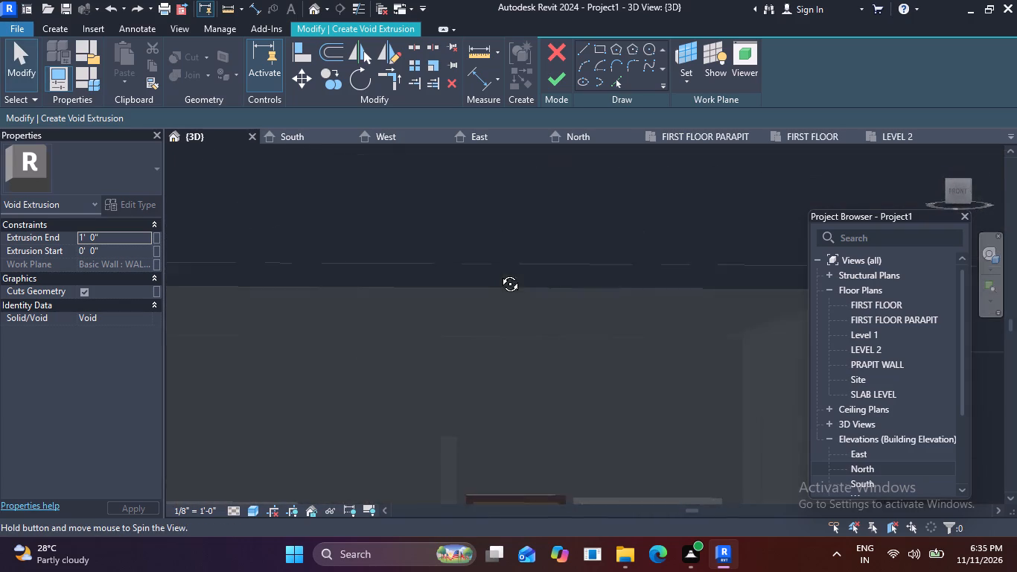
{"action": "middle_click_drag", "start_coordinate": [499, 273], "coordinate": [506, 251], "text": "shift"}
{"action": "middle_click_drag", "start_coordinate": [473, 354], "coordinate": [478, 409], "text": "shift"}
{"action": "middle_click_drag", "start_coordinate": [488, 390], "coordinate": [476, 294]}
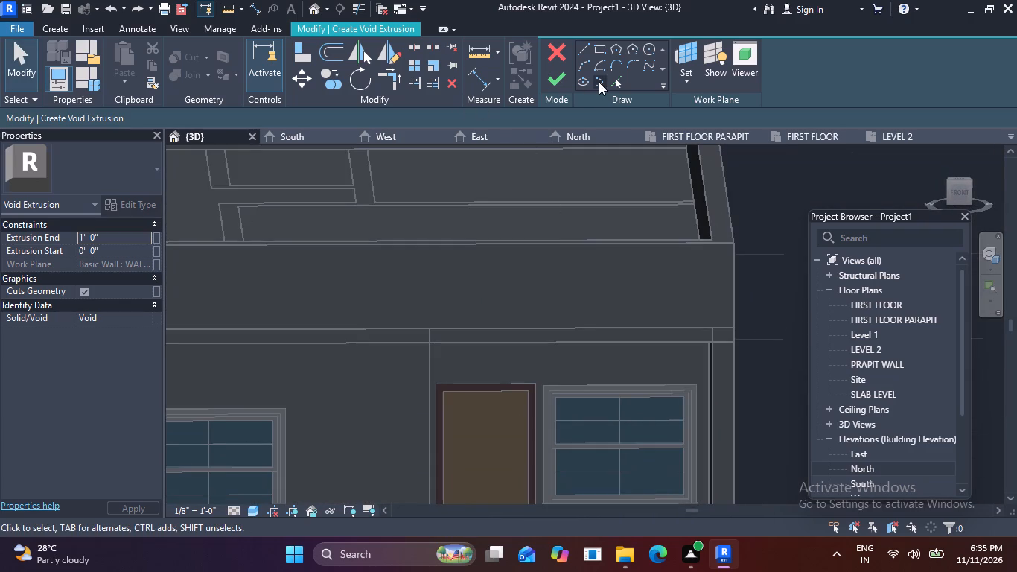
Sketch a narrow upright rectangle about 4.6" wide and 2' tall on the front parapet wall, above the door.
{"action": "left_click", "coordinate": [599, 49]}
{"action": "scroll", "coordinate": [458, 270], "scroll_direction": "up", "scroll_amount": 2}
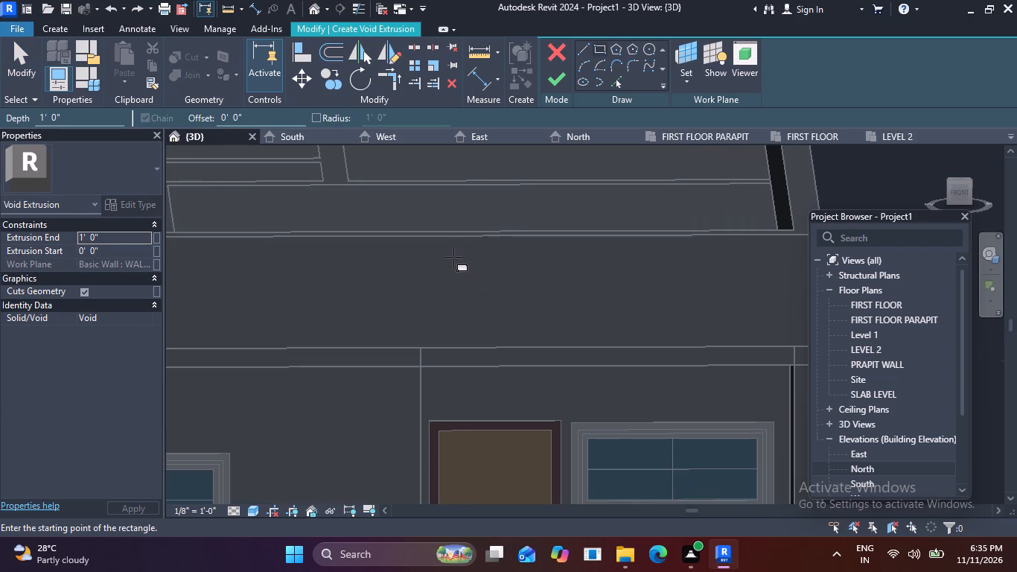
{"action": "left_click", "coordinate": [453, 257]}
{"action": "left_click", "coordinate": [469, 331]}
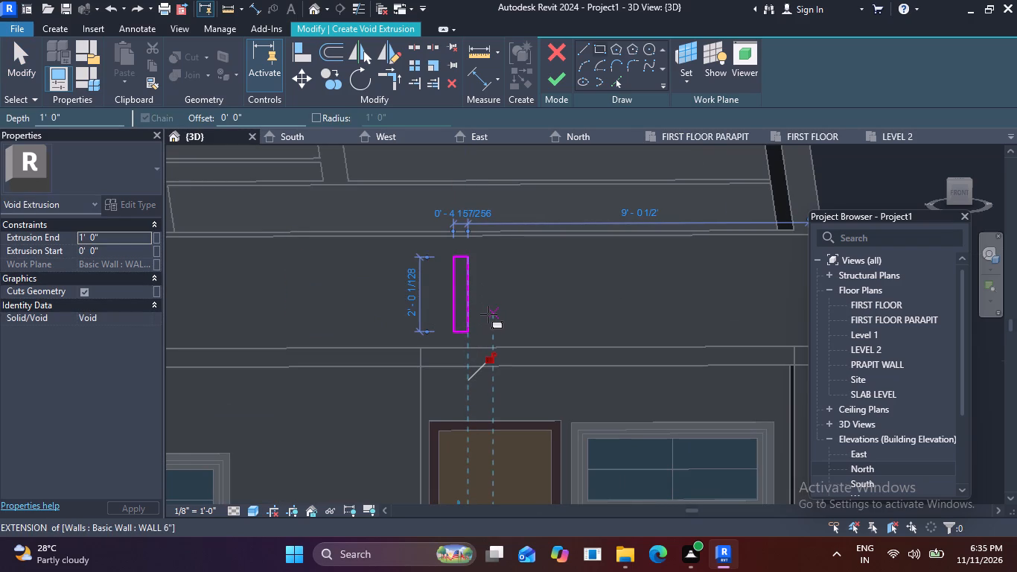
{"action": "key", "text": "Escape"}
{"action": "key", "text": "Escape"}
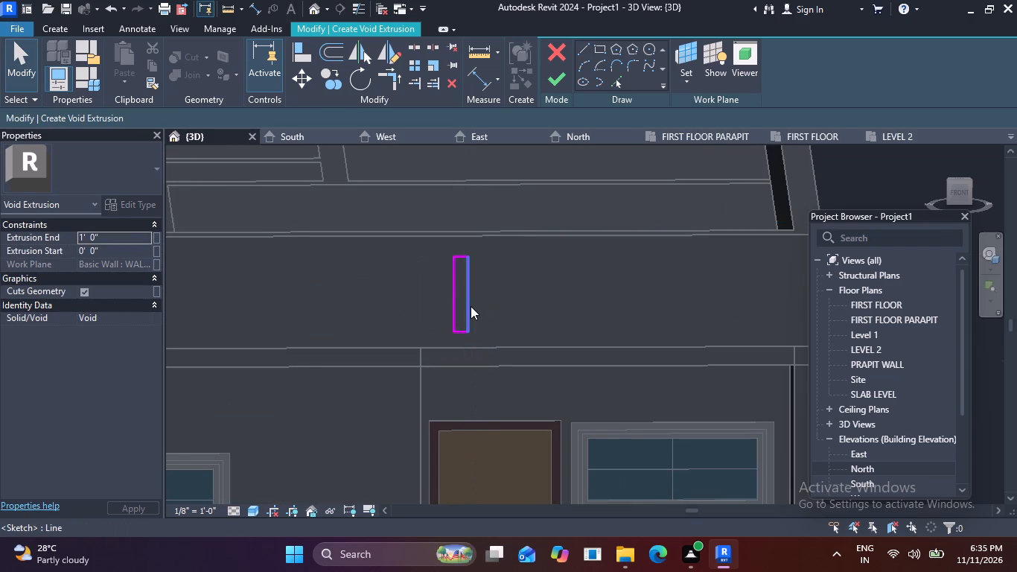
Copy the slot rectangle 1' horizontally toward the parapet's right-hand corner, with multiple copies enabled.
{"action": "left_click_drag", "start_coordinate": [443, 244], "coordinate": [486, 334]}
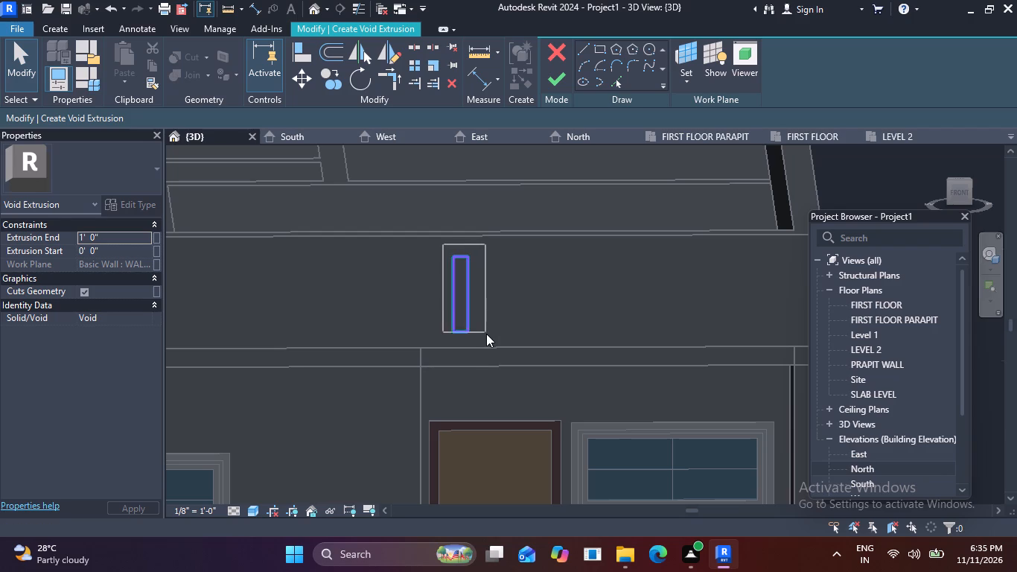
{"action": "left_click_drag", "start_coordinate": [486, 334], "coordinate": [488, 340]}
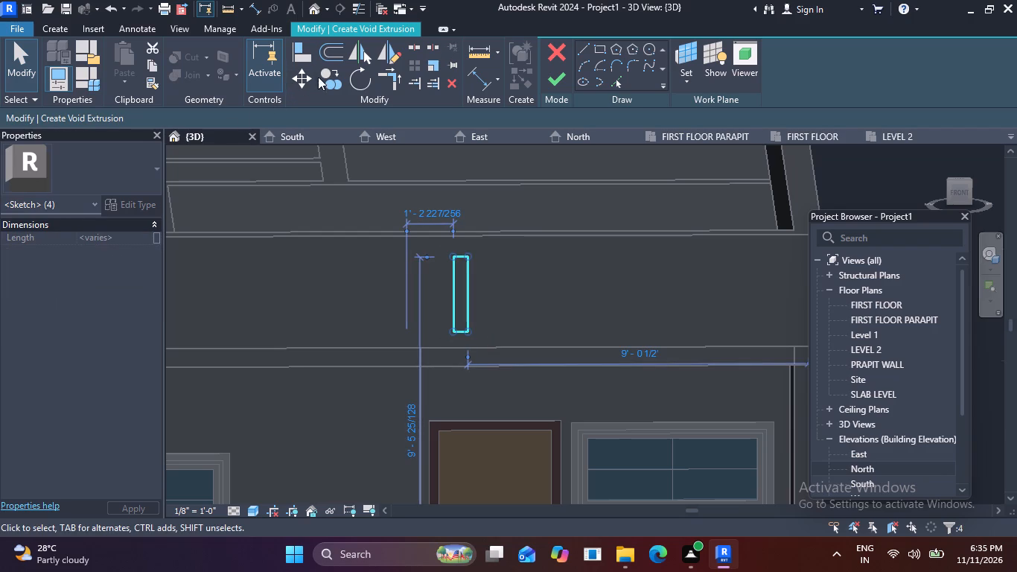
{"action": "left_click", "coordinate": [334, 77]}
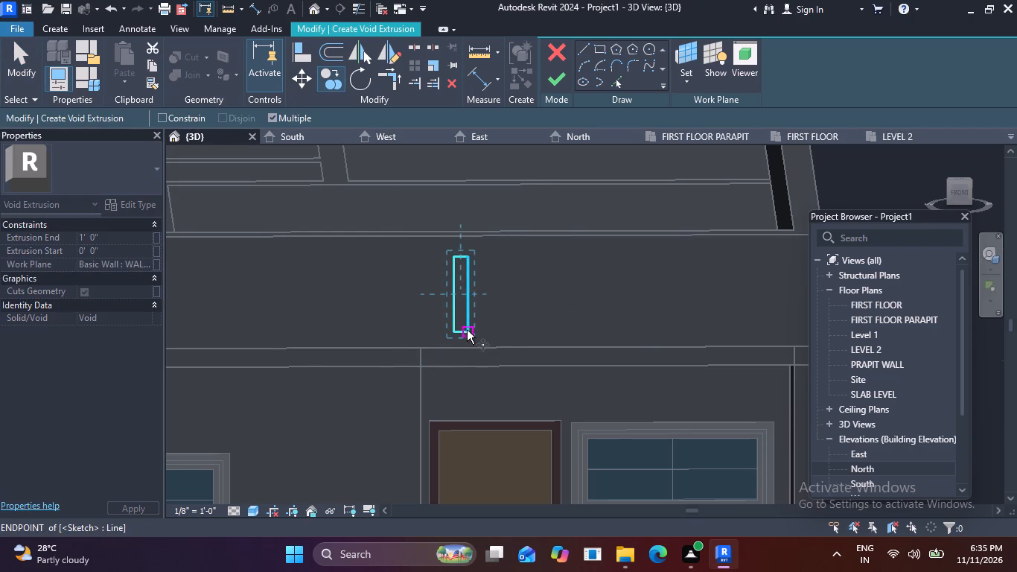
{"action": "left_click", "coordinate": [467, 330]}
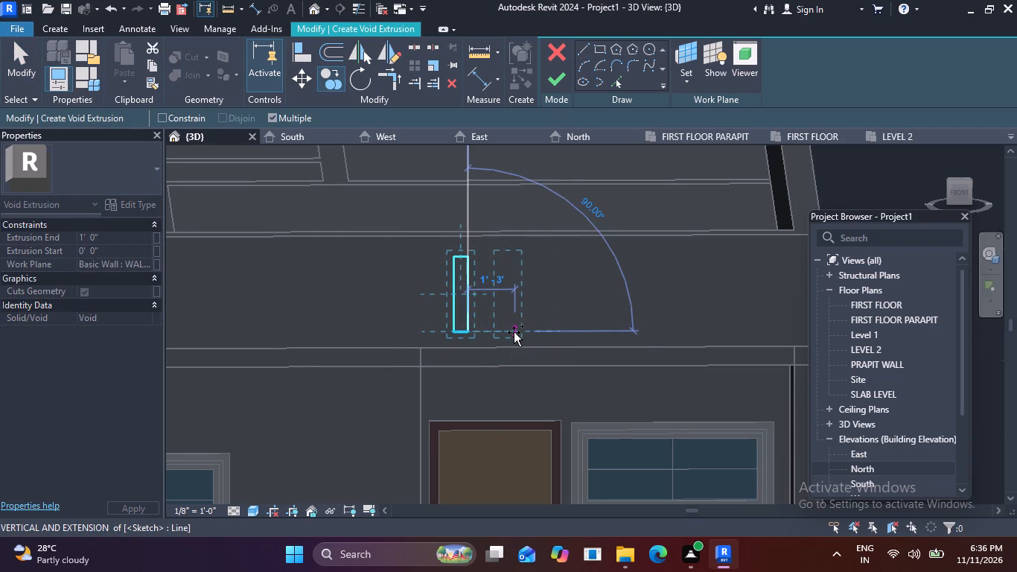
{"action": "key", "text": "1"}
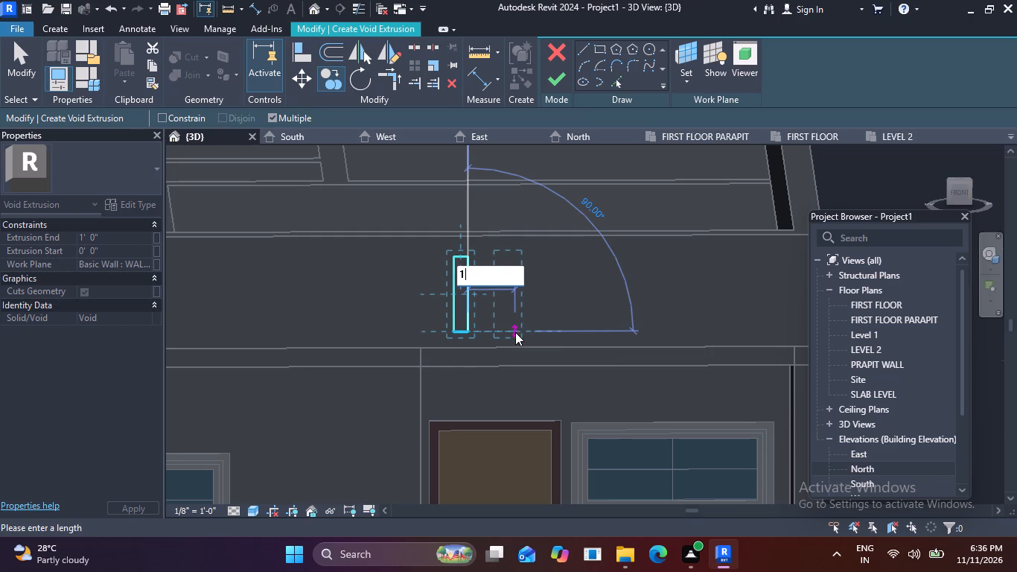
{"action": "key", "text": "apostrophe"}
{"action": "key", "text": "Return"}
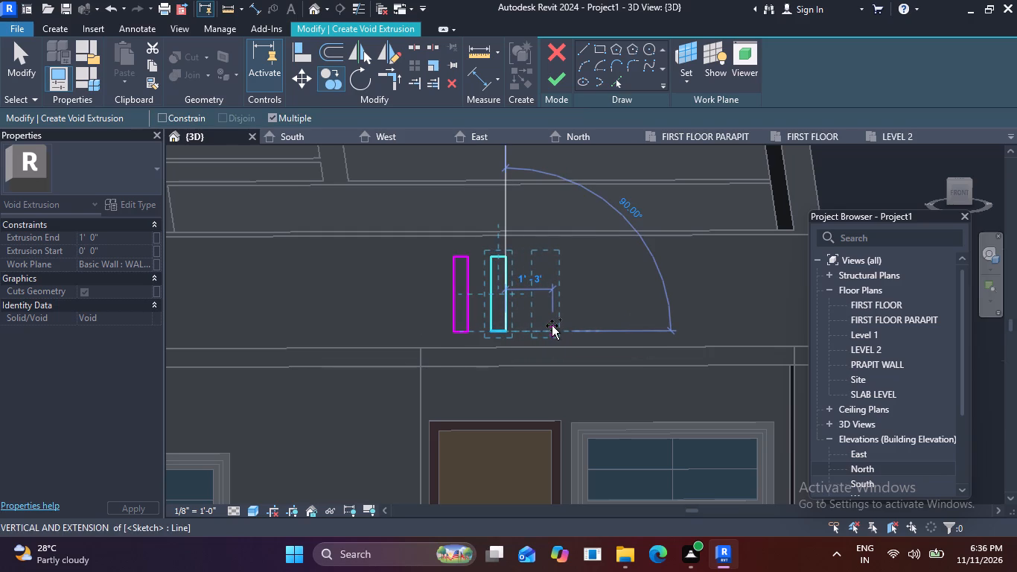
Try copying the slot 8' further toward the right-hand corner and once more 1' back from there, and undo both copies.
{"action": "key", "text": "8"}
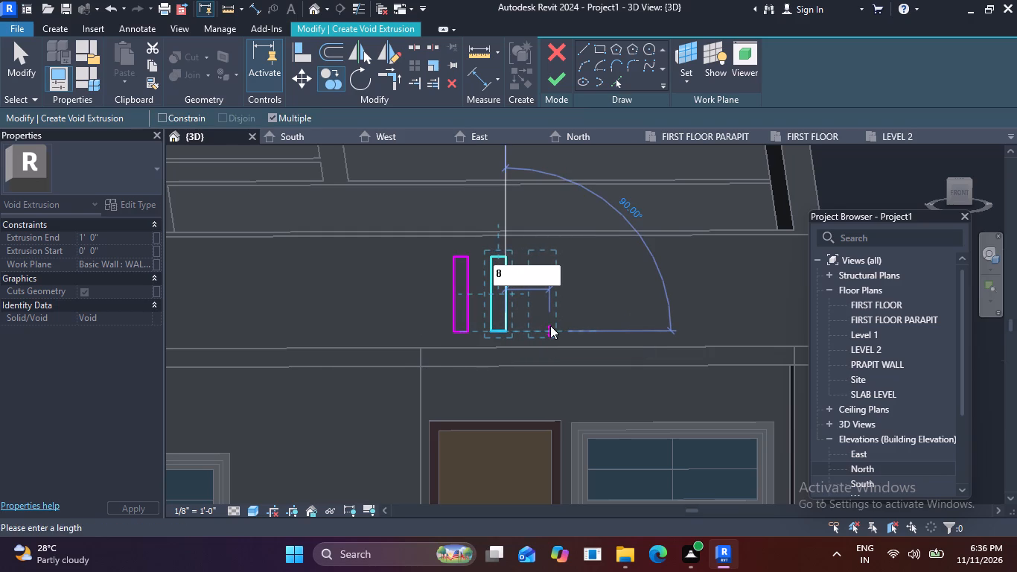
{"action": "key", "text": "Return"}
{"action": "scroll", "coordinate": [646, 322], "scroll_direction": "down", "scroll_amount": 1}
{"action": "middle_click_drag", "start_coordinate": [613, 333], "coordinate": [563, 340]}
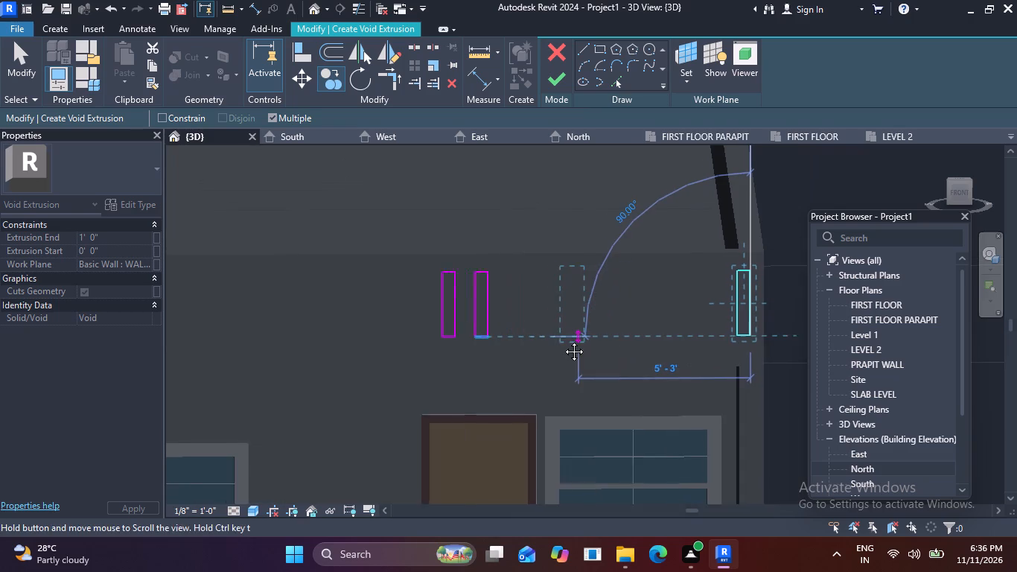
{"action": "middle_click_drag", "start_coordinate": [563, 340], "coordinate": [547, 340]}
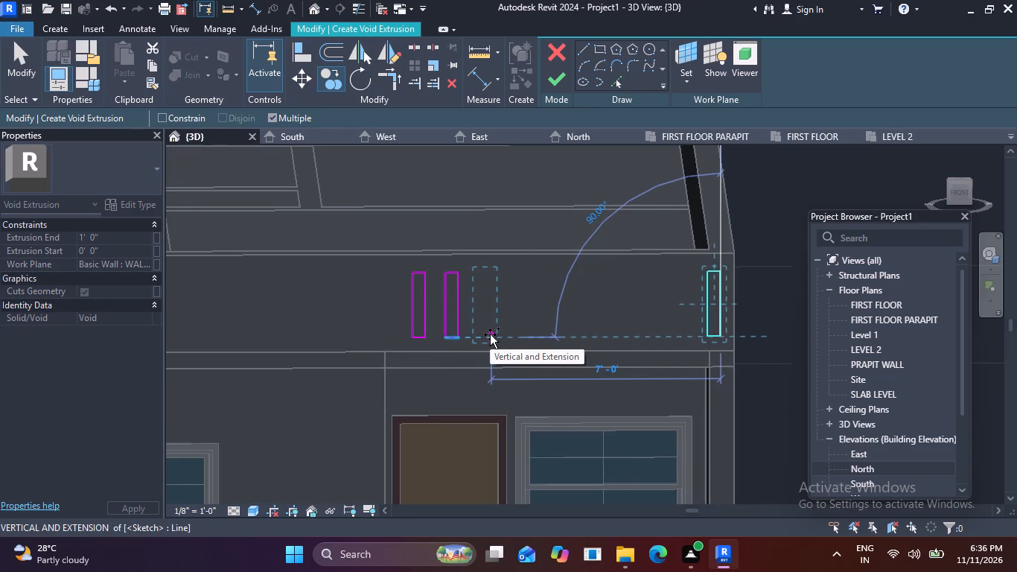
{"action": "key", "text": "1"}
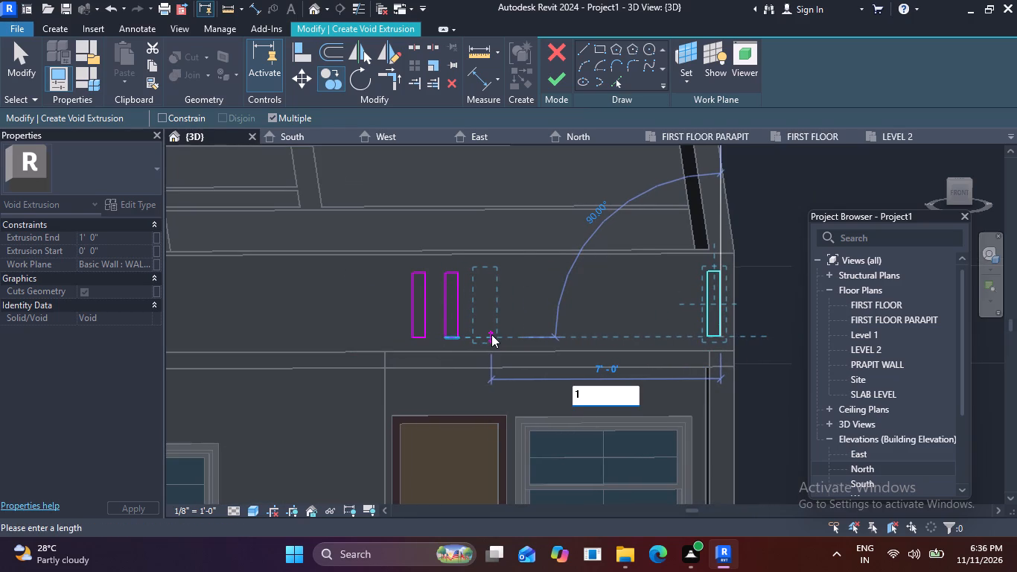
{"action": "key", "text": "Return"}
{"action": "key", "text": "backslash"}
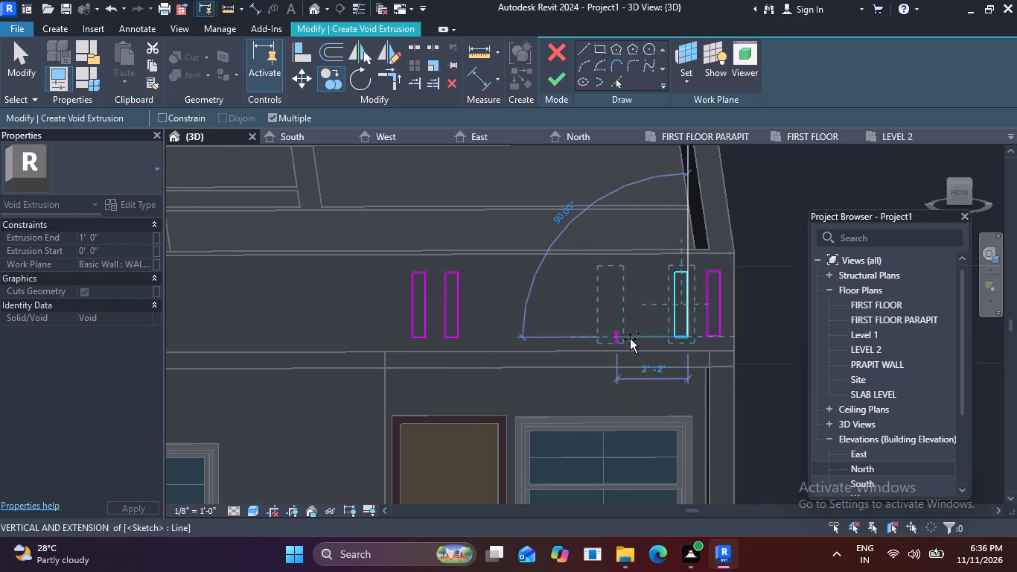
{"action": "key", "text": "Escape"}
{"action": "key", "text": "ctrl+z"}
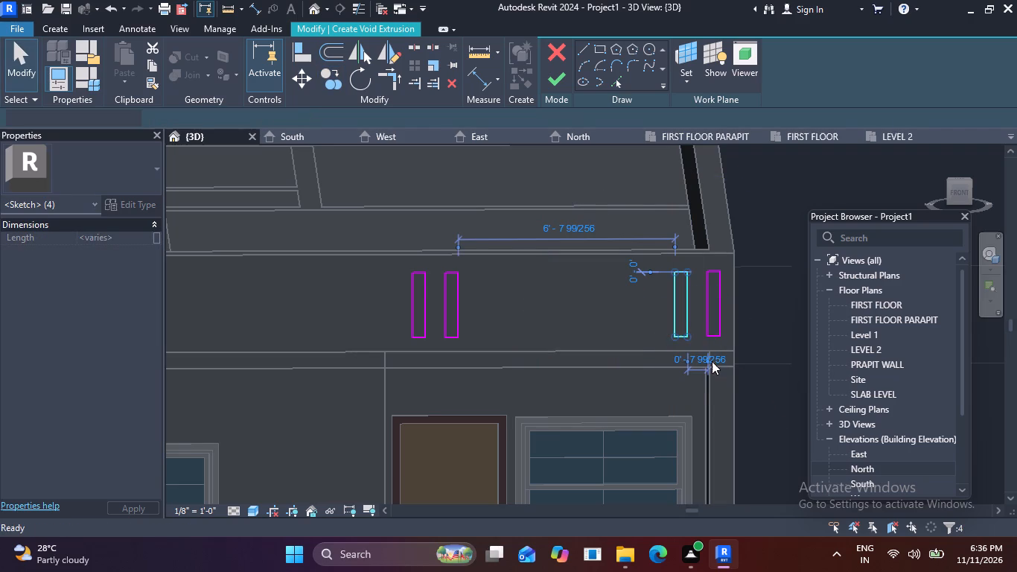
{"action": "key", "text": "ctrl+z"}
Copy the second slot rectangle 1' horizontally toward the parapet's right-hand corner.
{"action": "scroll", "coordinate": [628, 343], "scroll_direction": "down", "scroll_amount": 3}
{"action": "middle_click_drag", "start_coordinate": [591, 332], "coordinate": [535, 334]}
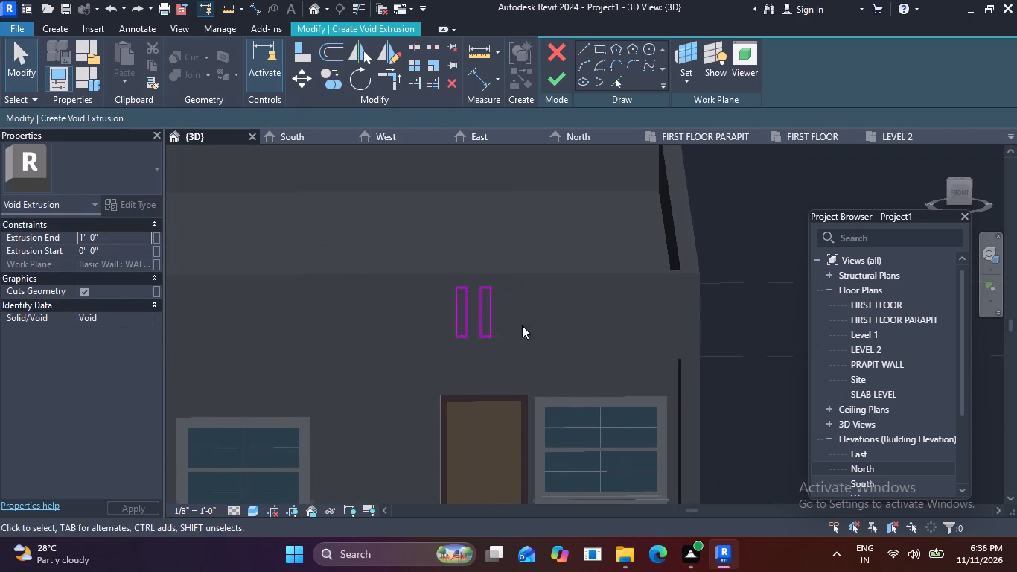
{"action": "scroll", "coordinate": [481, 287], "scroll_direction": "up", "scroll_amount": 5}
{"action": "left_click_drag", "start_coordinate": [467, 279], "coordinate": [526, 397]}
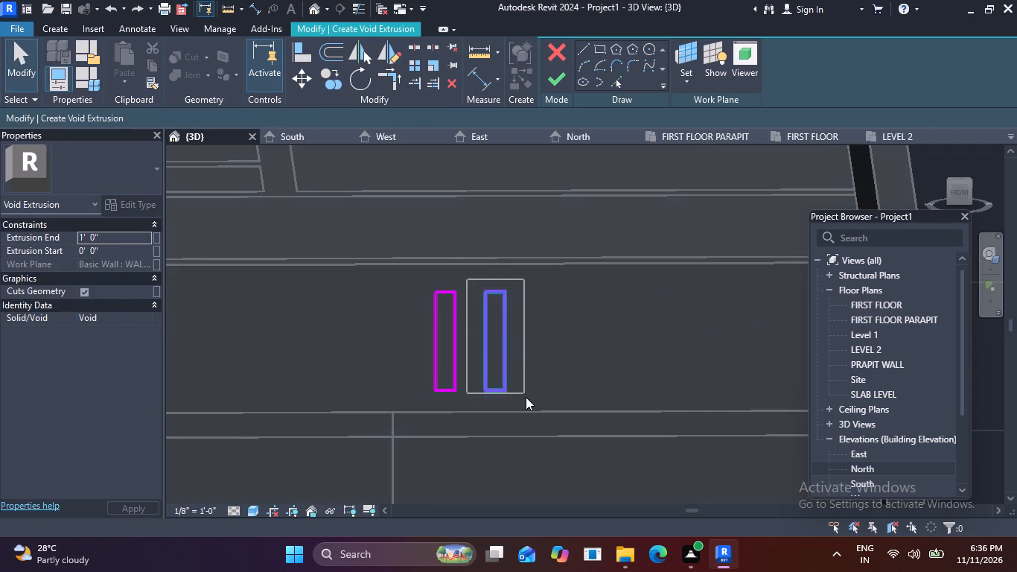
{"action": "left_click_drag", "start_coordinate": [526, 397], "coordinate": [528, 405]}
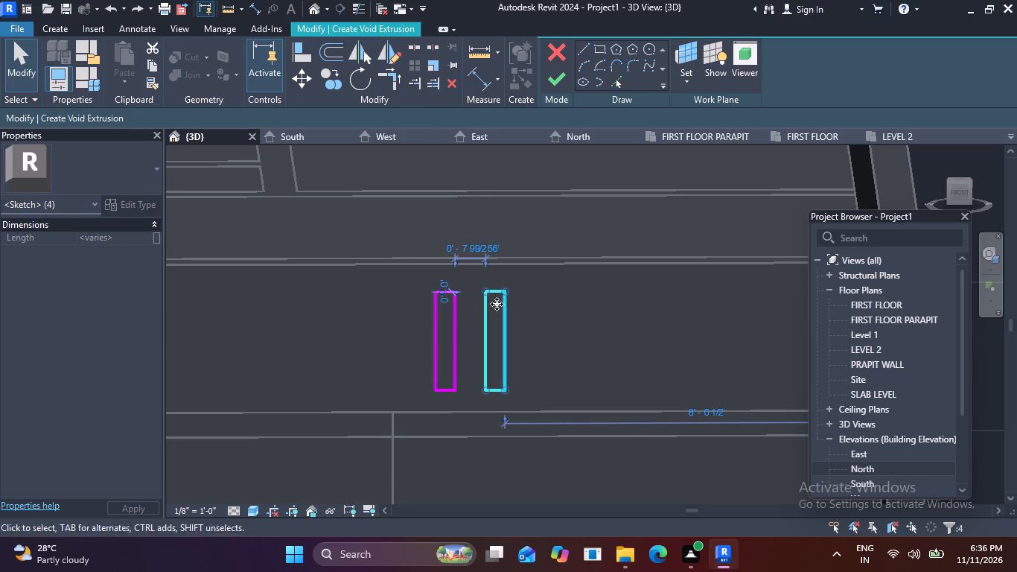
{"action": "left_click", "coordinate": [327, 77]}
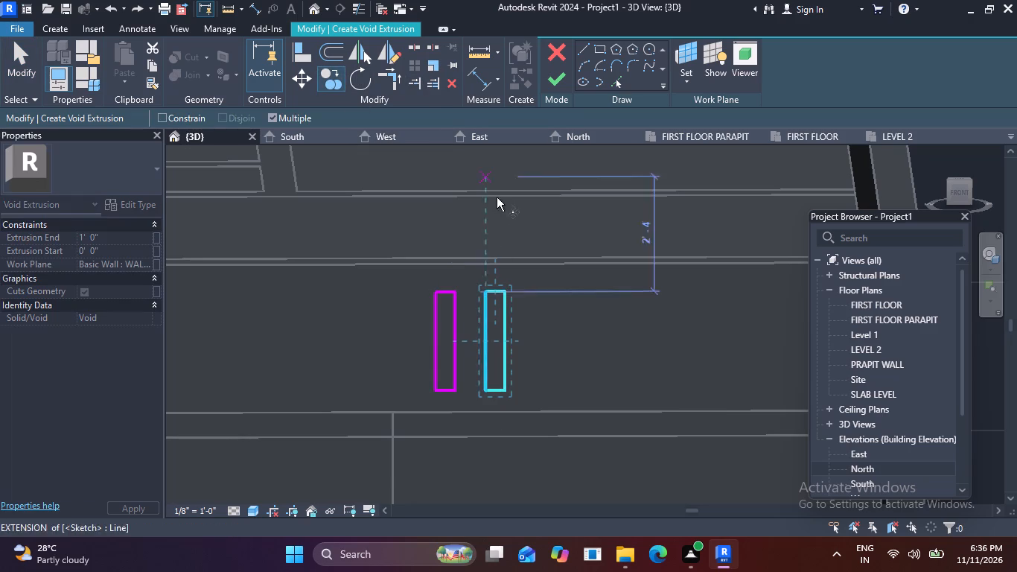
{"action": "left_click", "coordinate": [506, 389]}
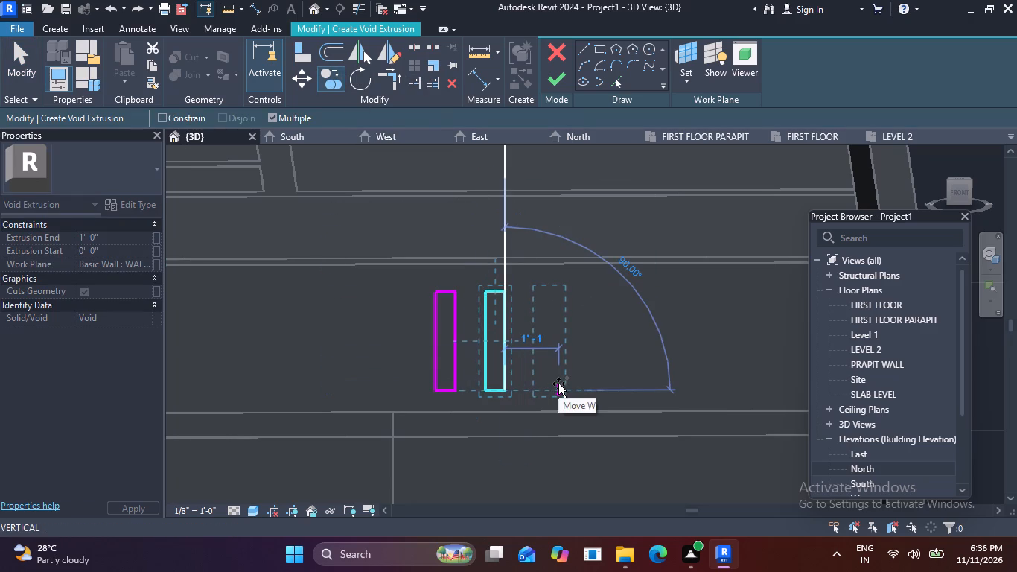
{"action": "key", "text": "1"}
{"action": "key", "text": "Return"}
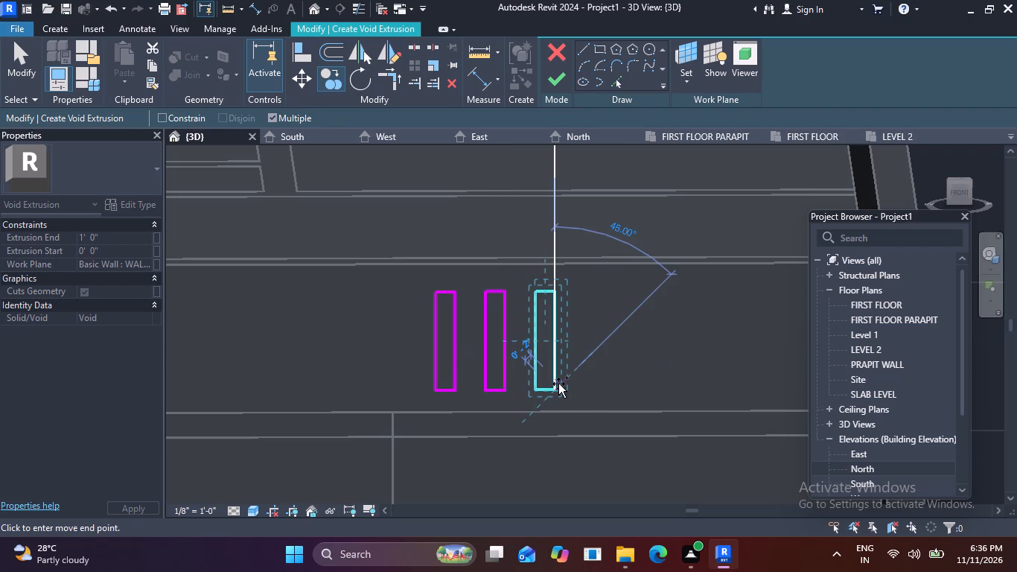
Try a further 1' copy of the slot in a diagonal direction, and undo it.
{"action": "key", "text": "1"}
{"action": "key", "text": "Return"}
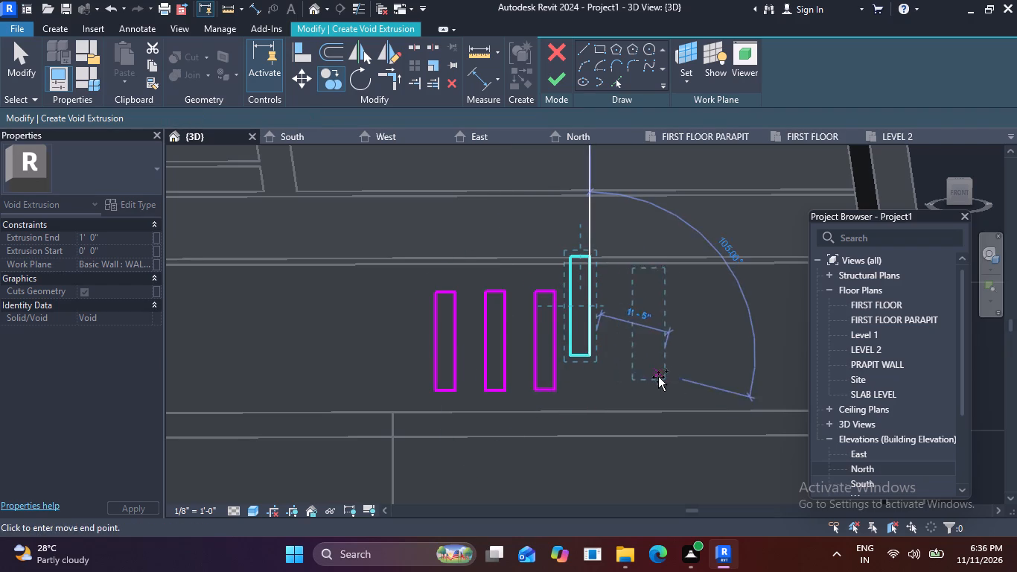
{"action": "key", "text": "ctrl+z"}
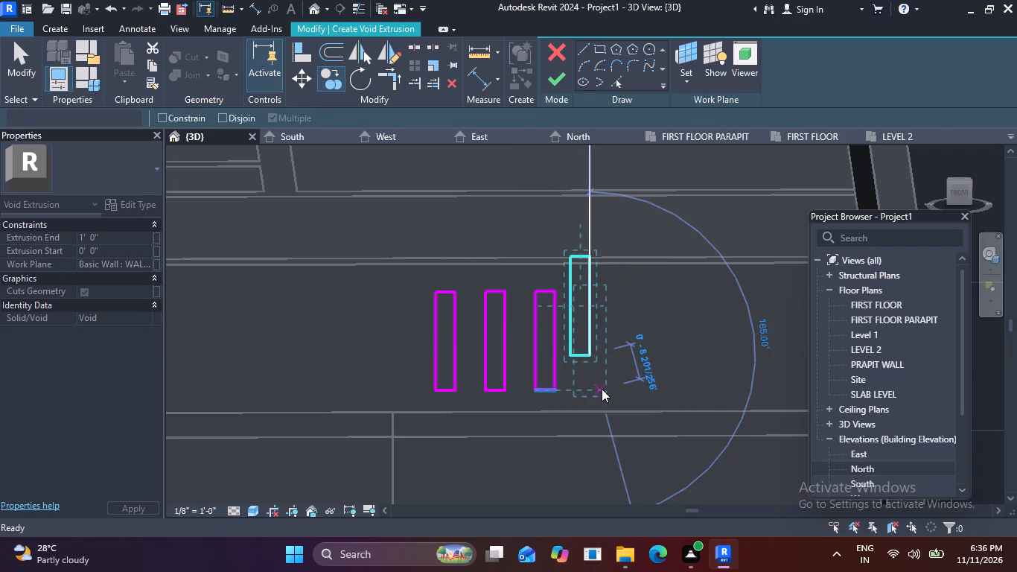
Copy the third slot rectangle six times at 1' spacing toward the parapet's right-hand corner, and finish the void sketch.
{"action": "left_click_drag", "start_coordinate": [524, 276], "coordinate": [587, 410]}
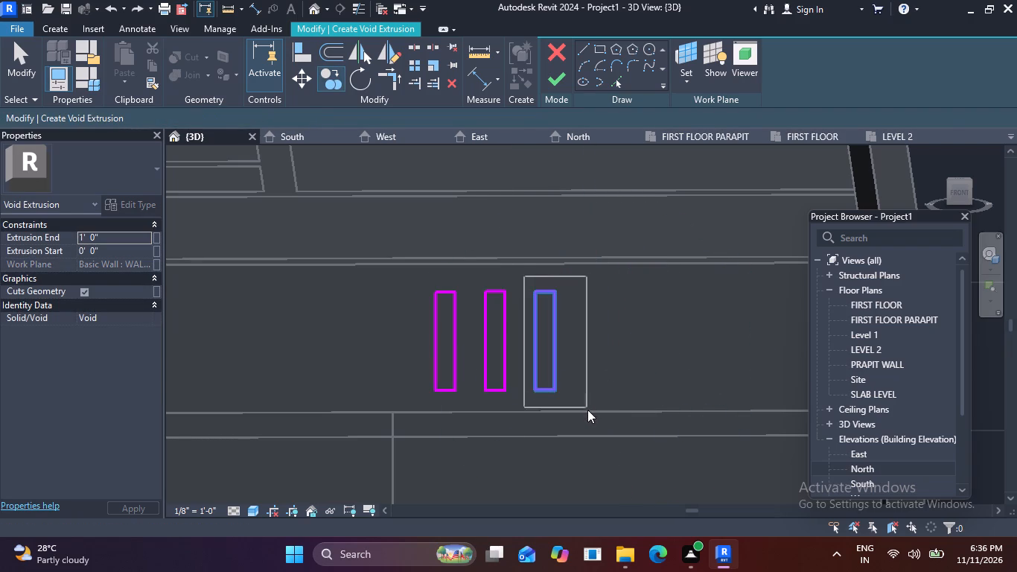
{"action": "left_click_drag", "start_coordinate": [587, 410], "coordinate": [589, 410]}
{"action": "left_click", "coordinate": [341, 77]}
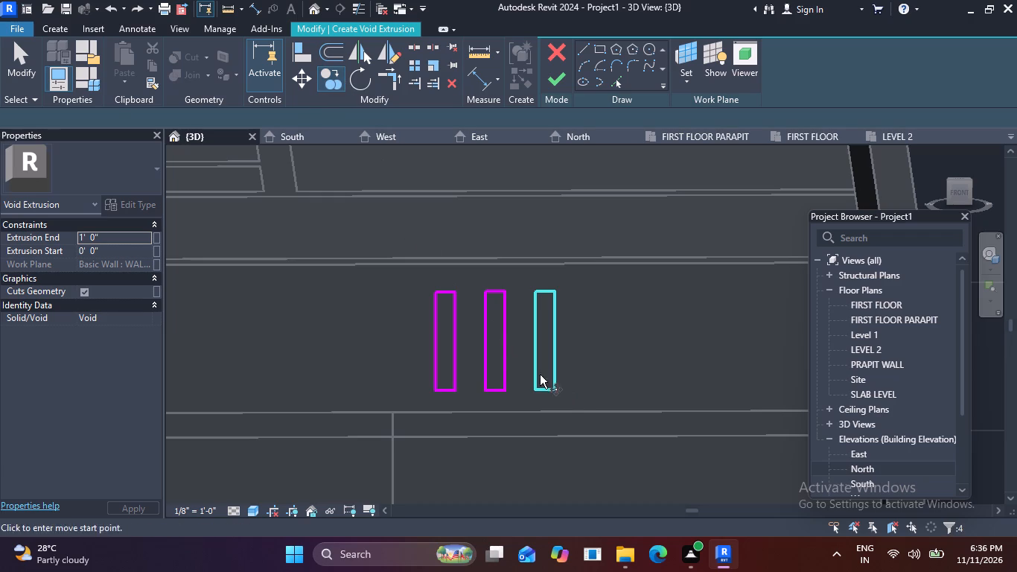
{"action": "left_click", "coordinate": [555, 388]}
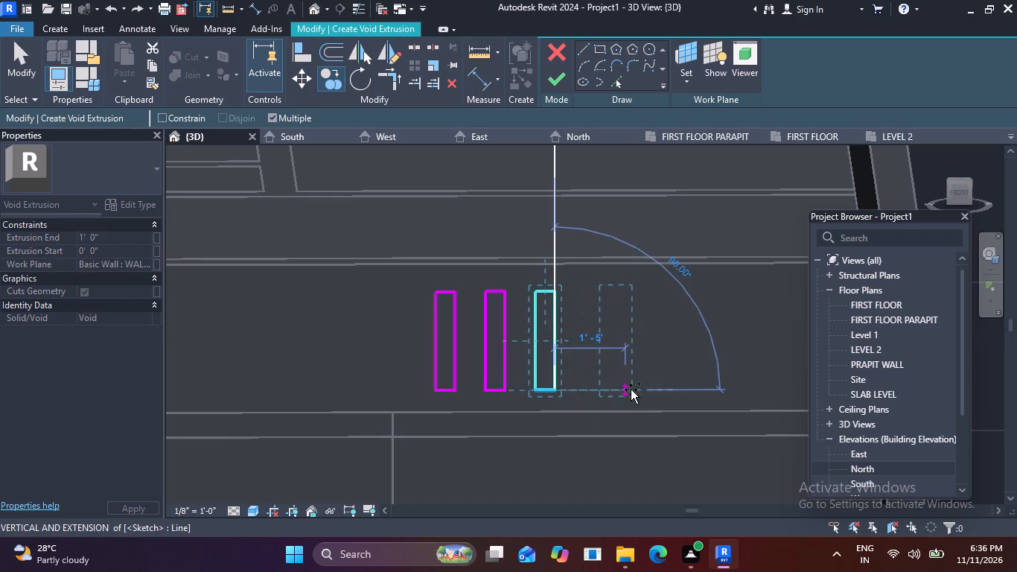
{"action": "middle_click_drag", "start_coordinate": [631, 390], "coordinate": [475, 377]}
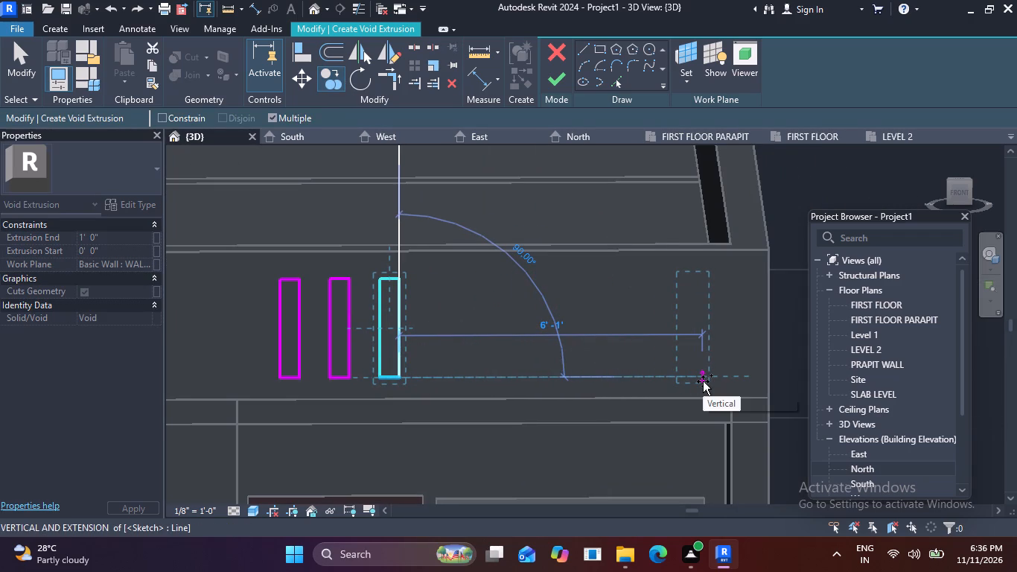
{"action": "key", "text": "1"}
{"action": "key", "text": "Return"}
{"action": "key", "text": "1"}
{"action": "key", "text": "Return"}
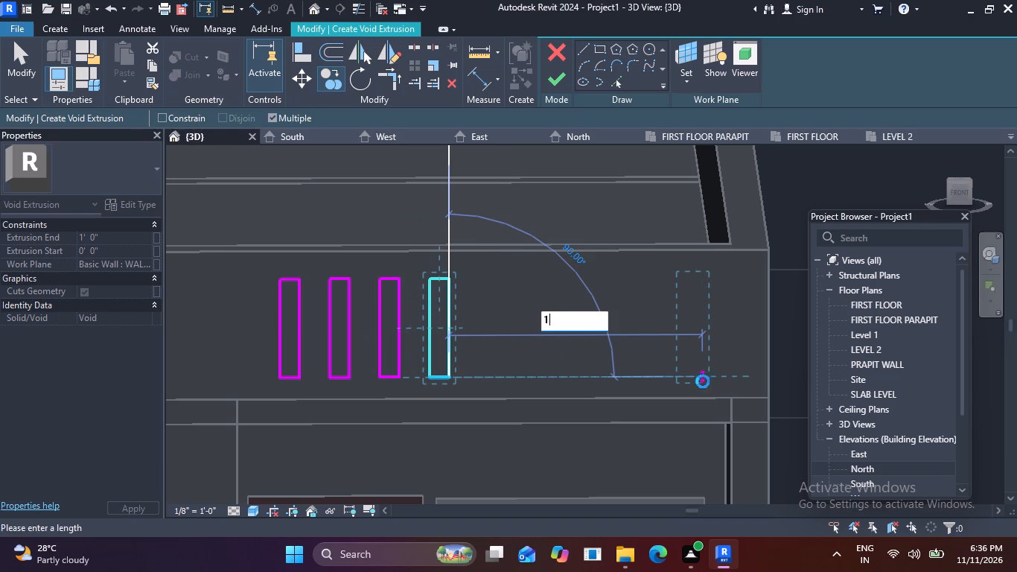
{"action": "key", "text": "1"}
{"action": "key", "text": "Return"}
{"action": "key", "text": "1"}
{"action": "key", "text": "Return"}
{"action": "key", "text": "1"}
{"action": "key", "text": "Return"}
{"action": "key", "text": "1"}
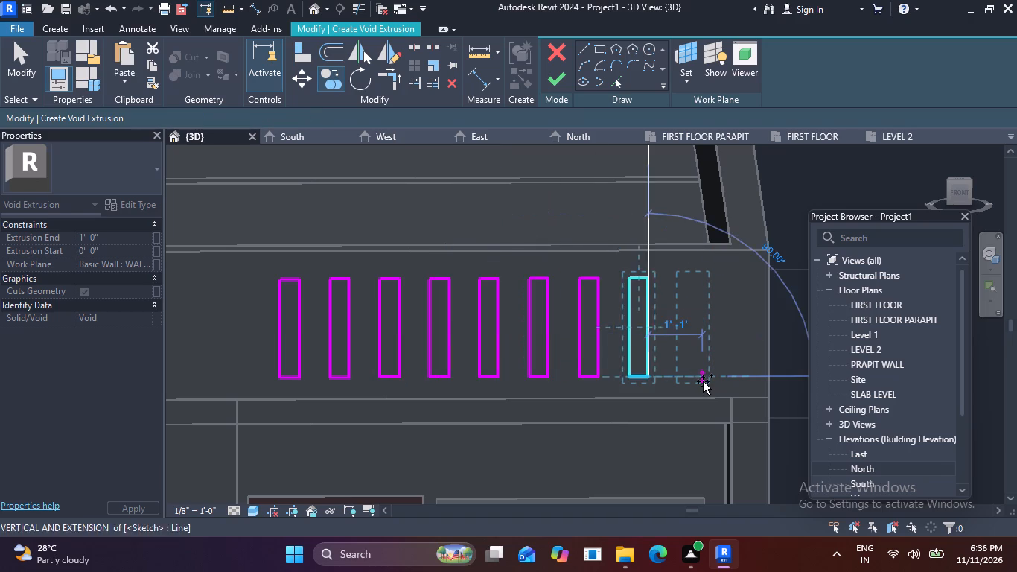
{"action": "key", "text": "Return"}
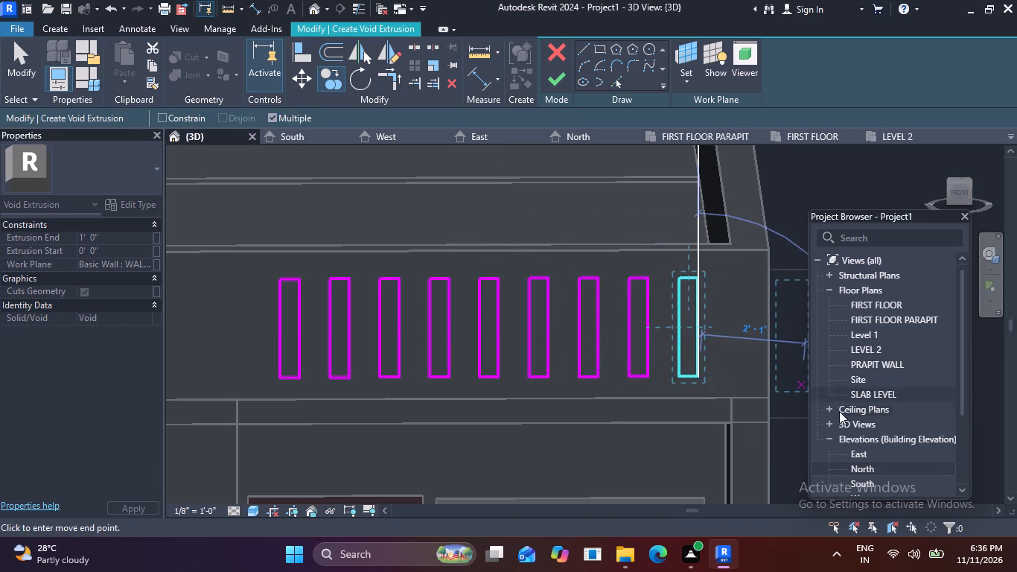
{"action": "key", "text": "Escape"}
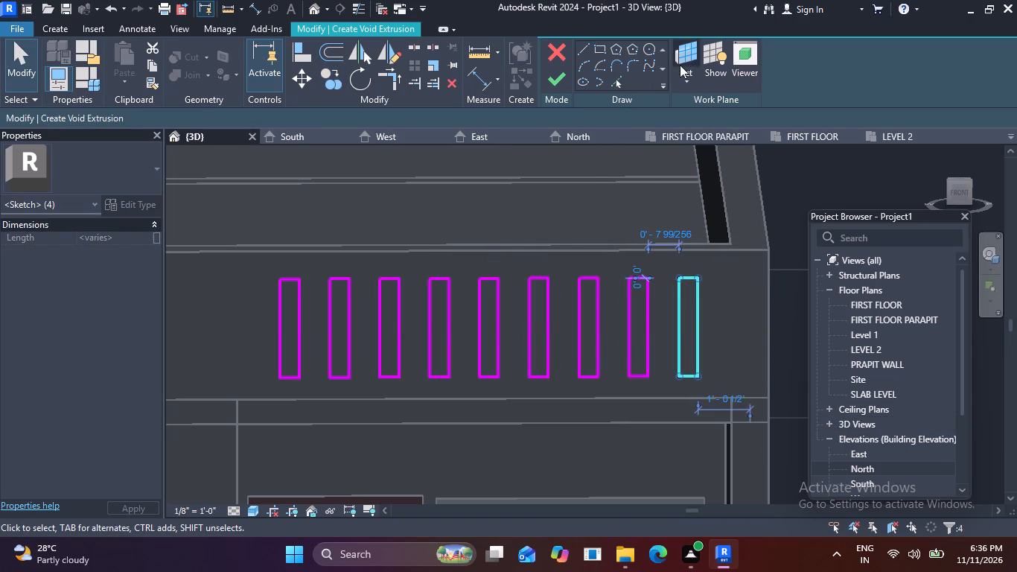
{"action": "left_click", "coordinate": [562, 80]}
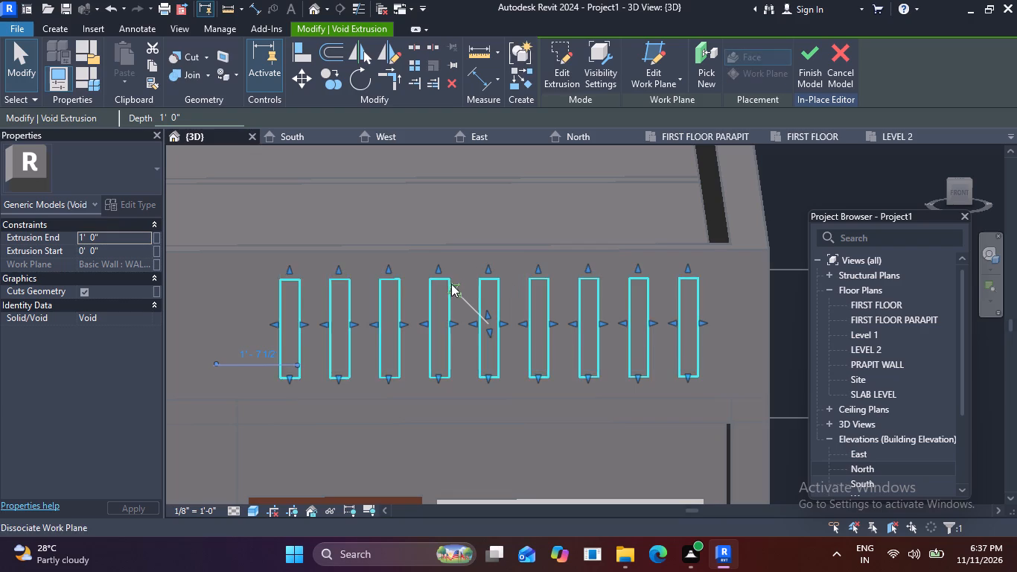
Cut the front parapet wall with the void extrusion of nine slots using Cut Geometry.
{"action": "left_click", "coordinate": [187, 54]}
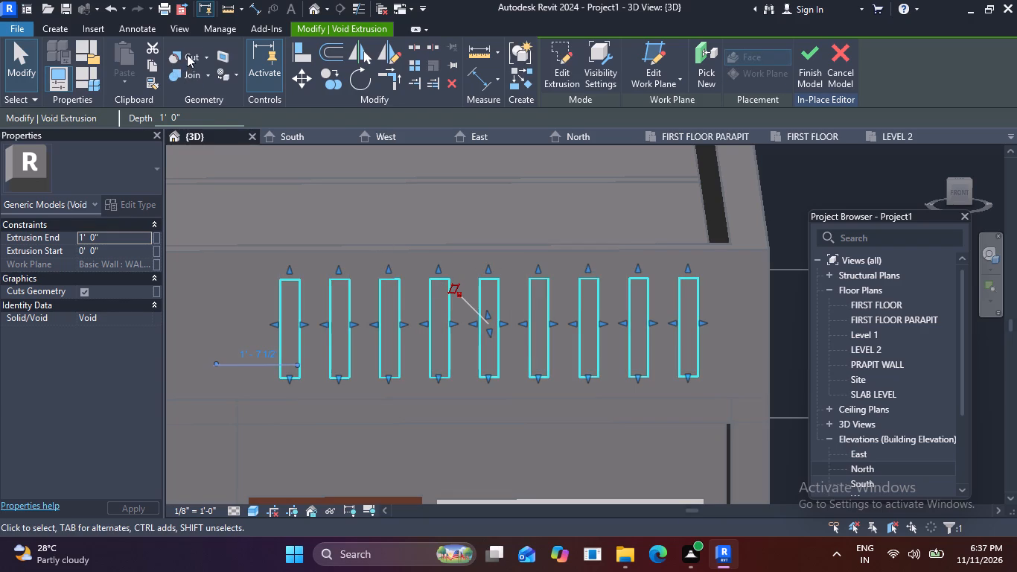
{"action": "left_click", "coordinate": [296, 280]}
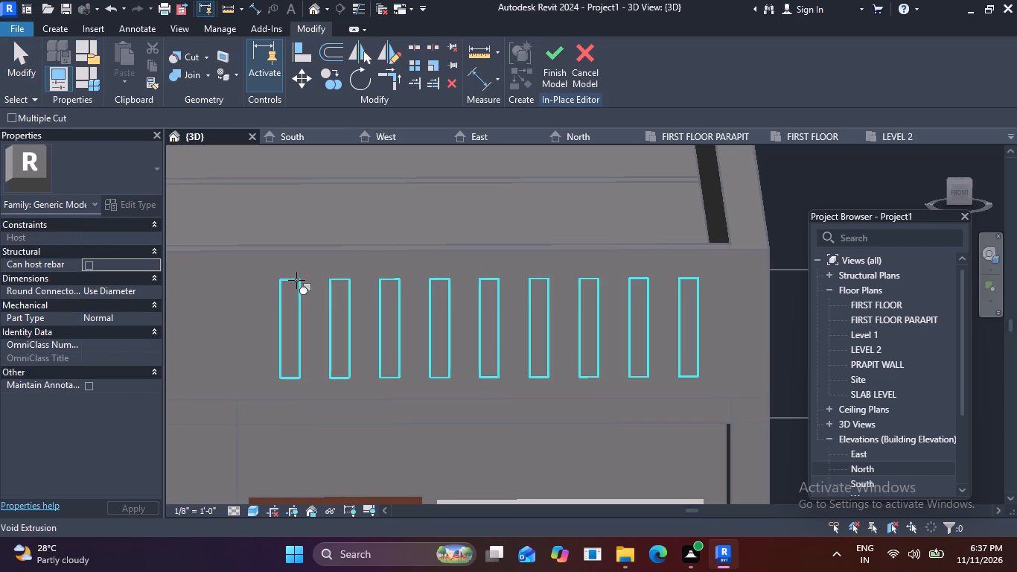
{"action": "left_click", "coordinate": [296, 280]}
{"action": "left_click", "coordinate": [296, 280]}
{"action": "double_click", "coordinate": [296, 280]}
{"action": "left_click", "coordinate": [307, 255]}
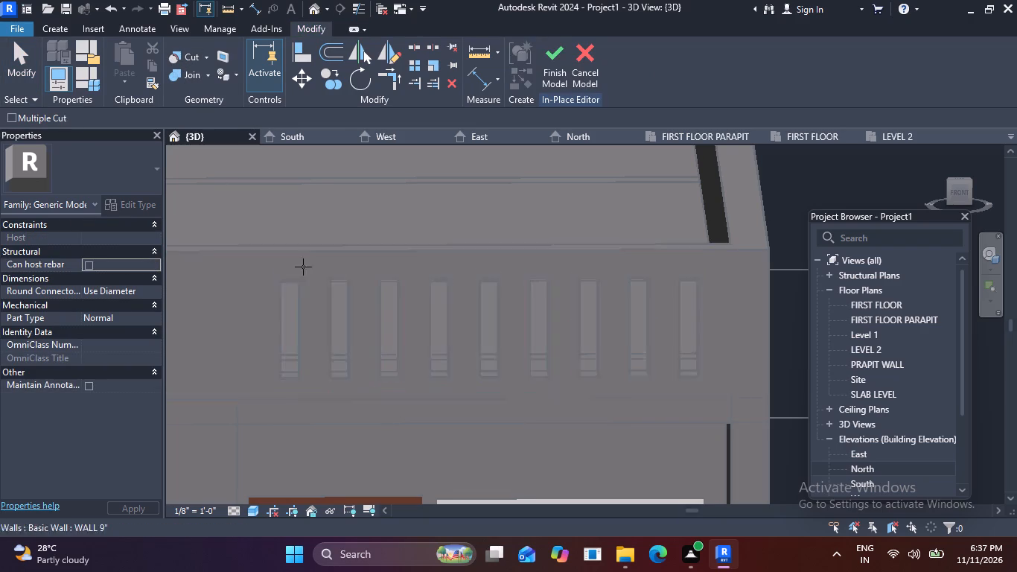
{"action": "left_click", "coordinate": [289, 279]}
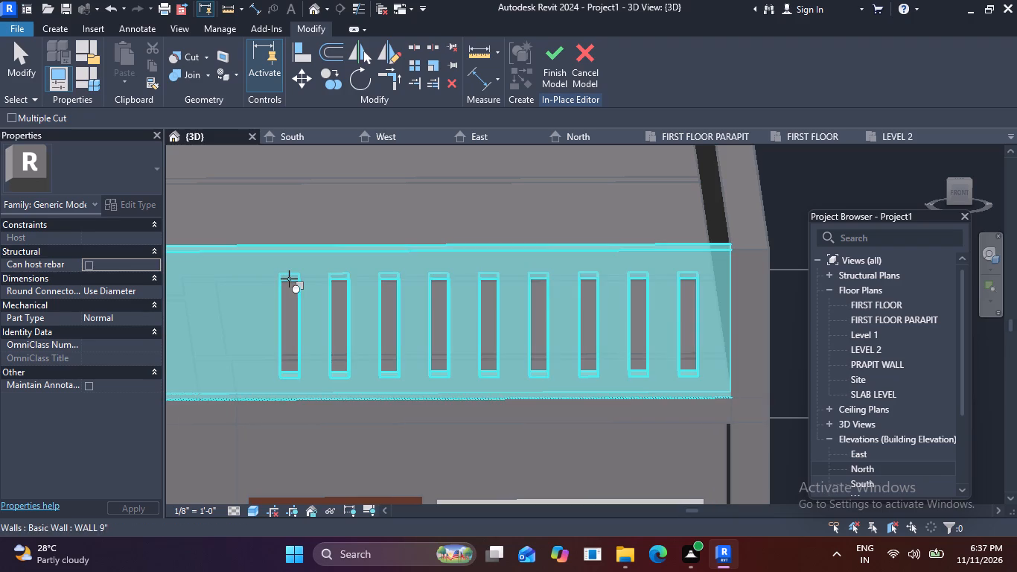
{"action": "scroll", "coordinate": [564, 273], "scroll_direction": "down", "scroll_amount": 4}
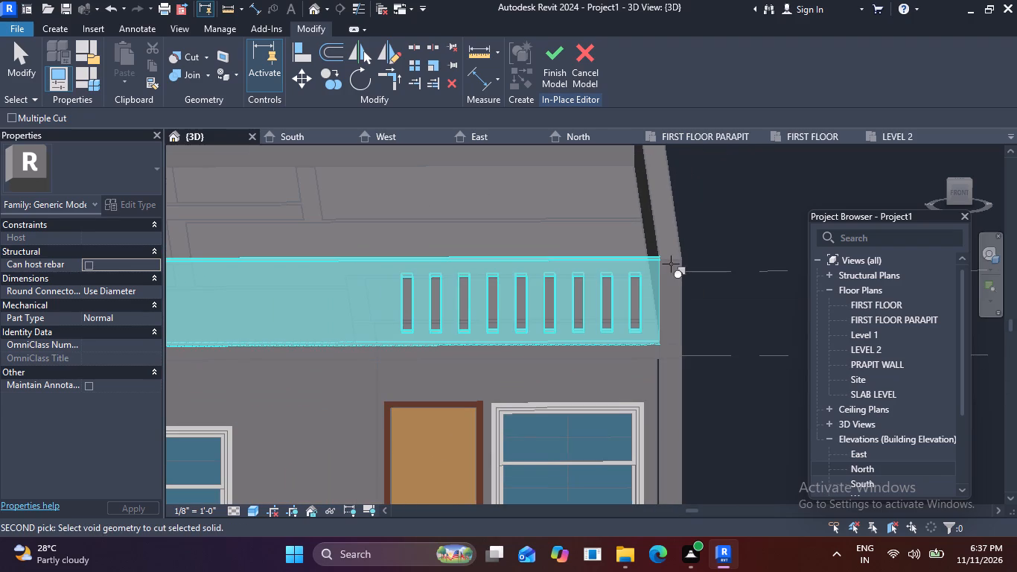
{"action": "key", "text": "Escape"}
Close the Project Browser and finish the in-place void model.
{"action": "scroll", "coordinate": [637, 267], "scroll_direction": "down", "scroll_amount": 2}
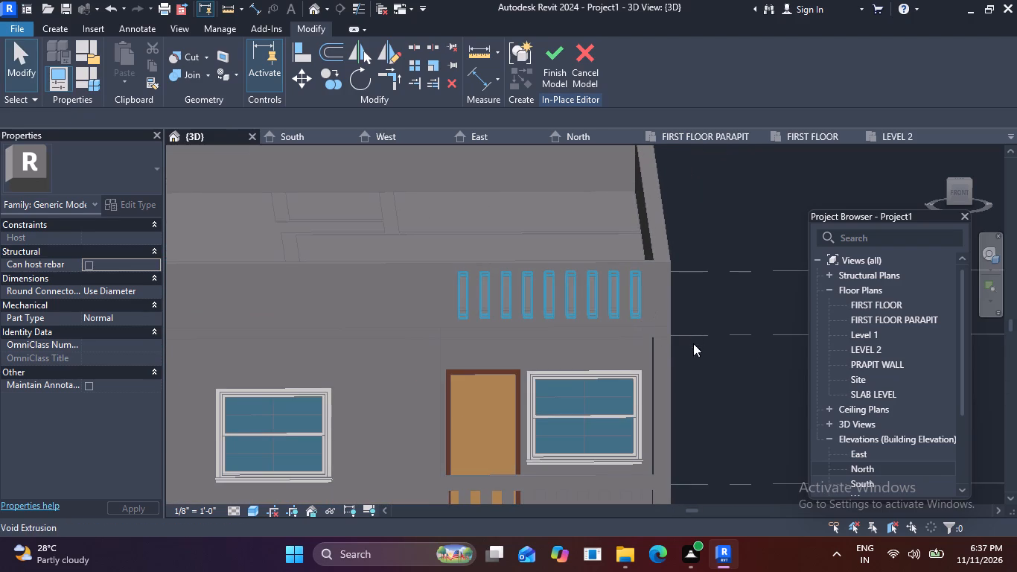
{"action": "middle_click_drag", "start_coordinate": [373, 339], "coordinate": [535, 360]}
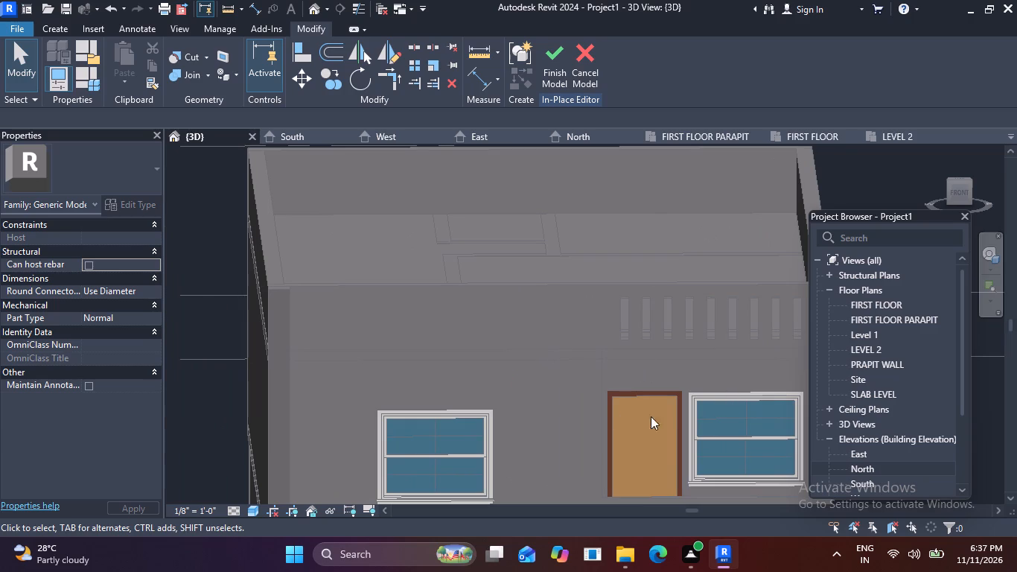
{"action": "scroll", "coordinate": [296, 294], "scroll_direction": "up", "scroll_amount": 5}
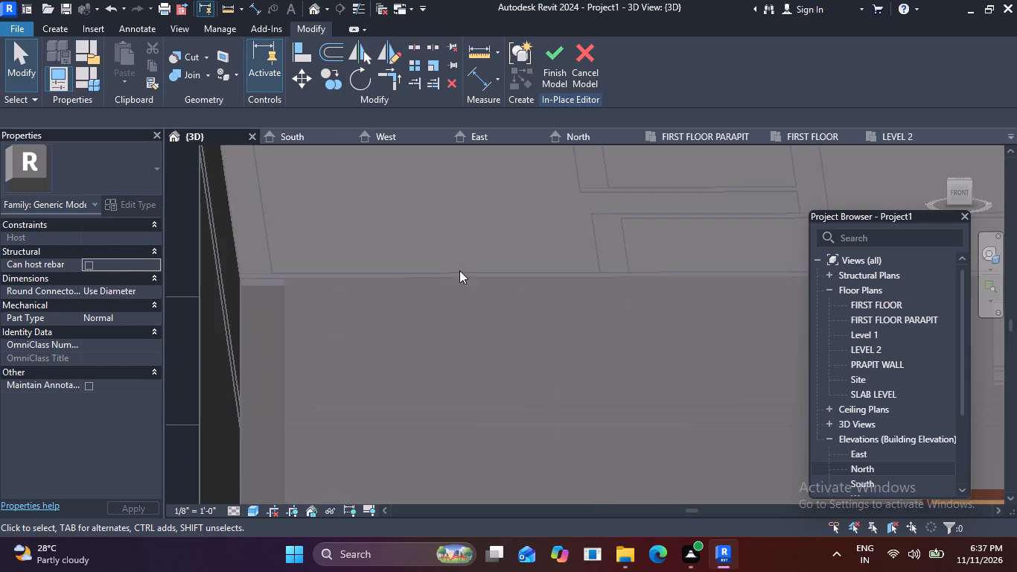
{"action": "left_click", "coordinate": [964, 214]}
{"action": "middle_click_drag", "start_coordinate": [573, 296], "coordinate": [540, 353]}
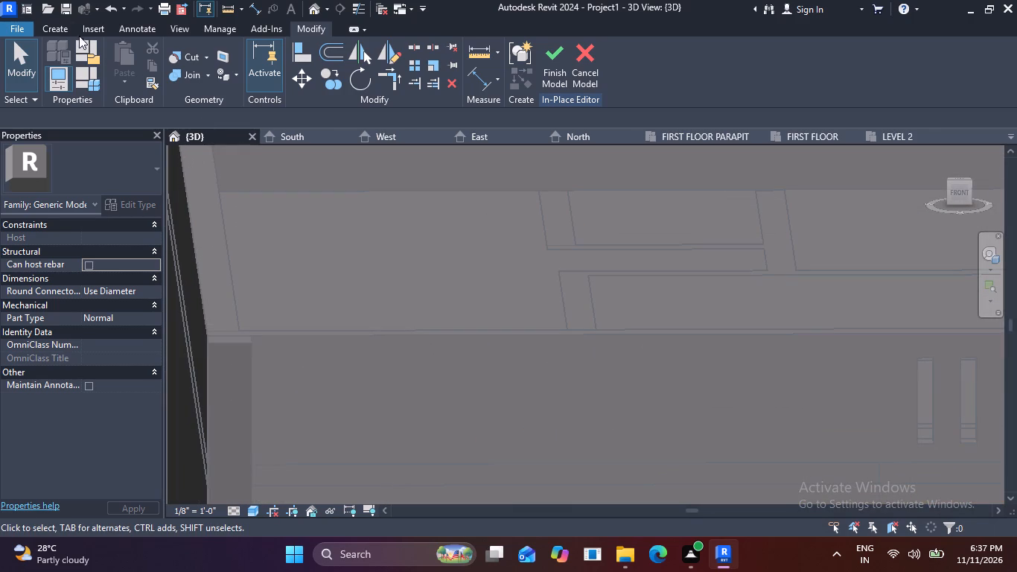
{"action": "left_click", "coordinate": [564, 58]}
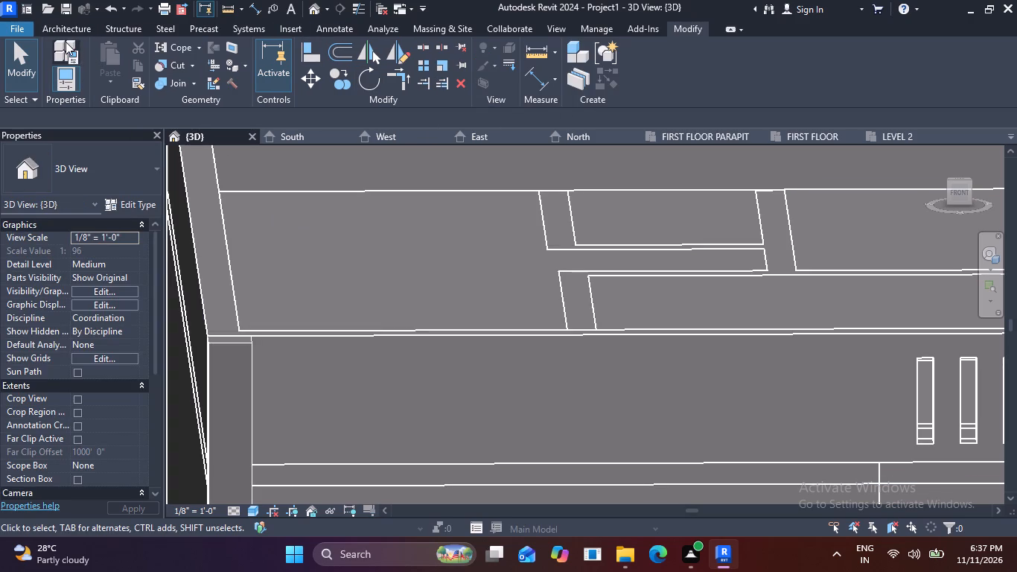
Start a new in-place component in the Generic Models category.
{"action": "left_click", "coordinate": [68, 23]}
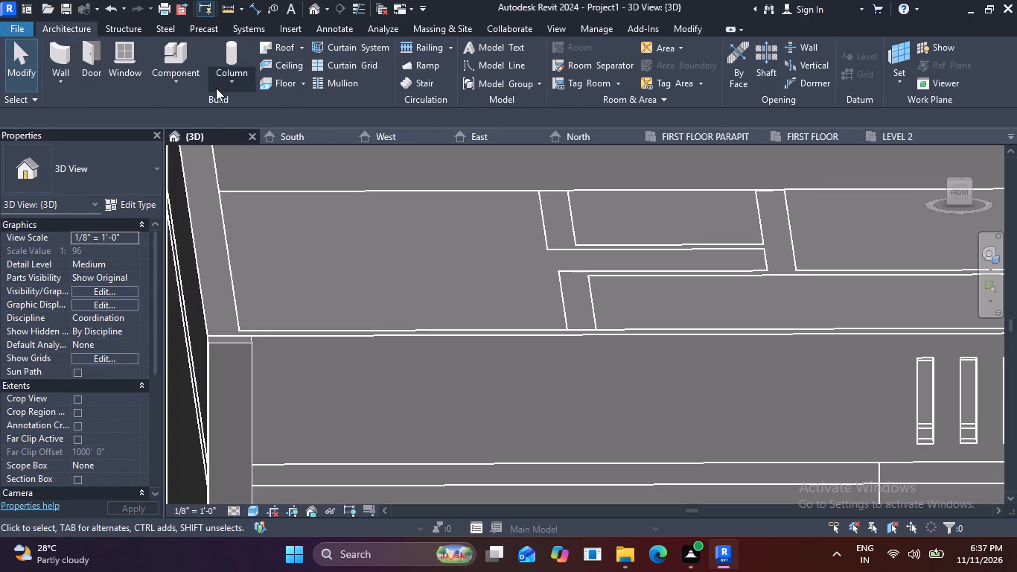
{"action": "left_click", "coordinate": [195, 86]}
{"action": "left_click", "coordinate": [201, 145]}
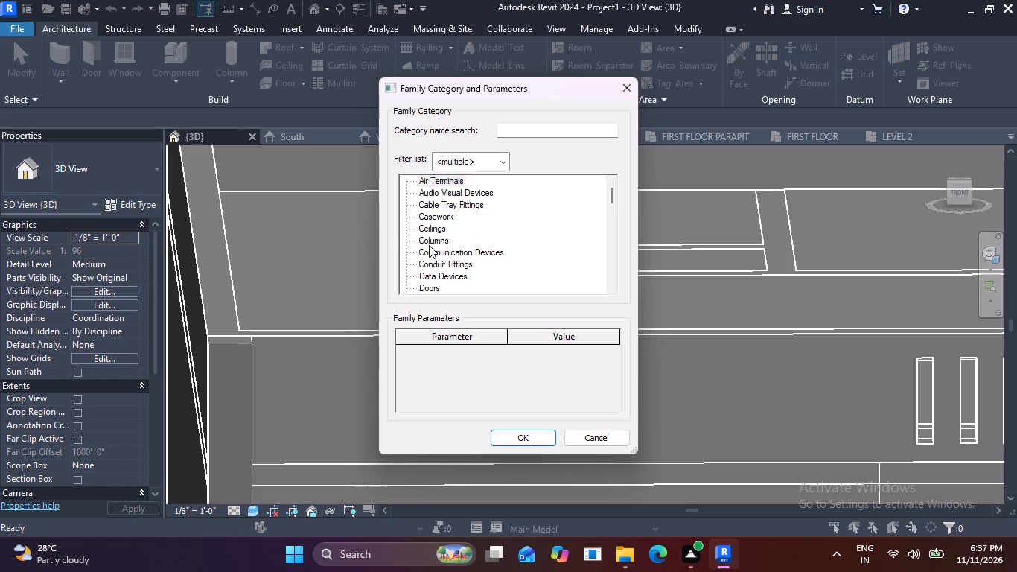
{"action": "scroll", "coordinate": [439, 232], "scroll_direction": "down", "scroll_amount": 12}
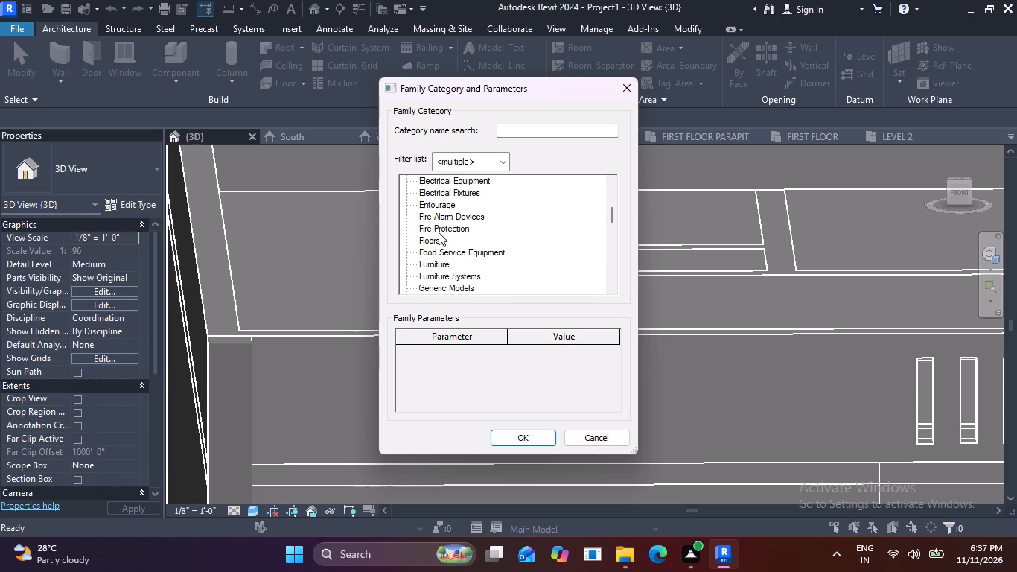
{"action": "scroll", "coordinate": [439, 232], "scroll_direction": "down", "scroll_amount": 2}
{"action": "left_click", "coordinate": [436, 263]}
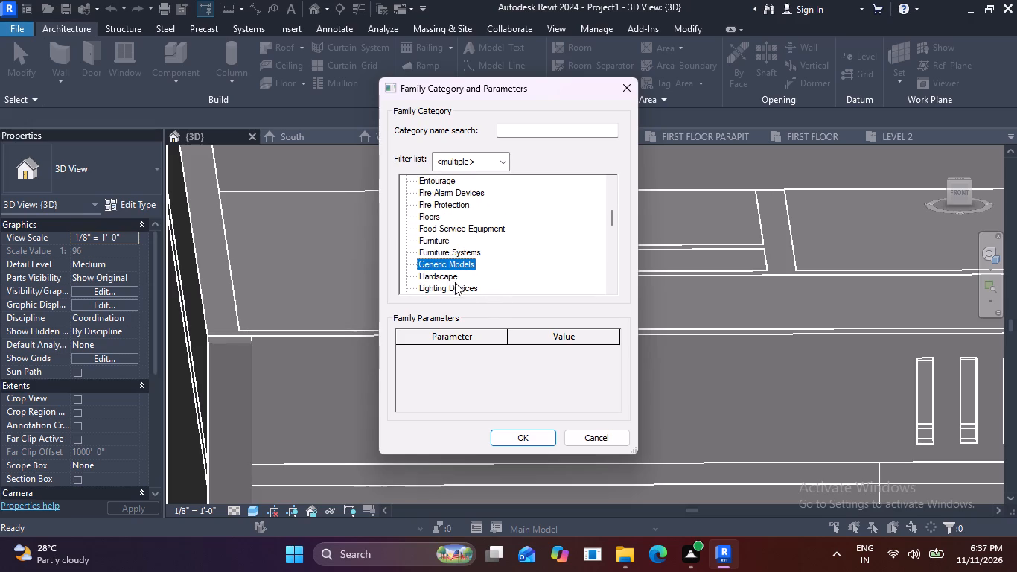
{"action": "left_click", "coordinate": [513, 439]}
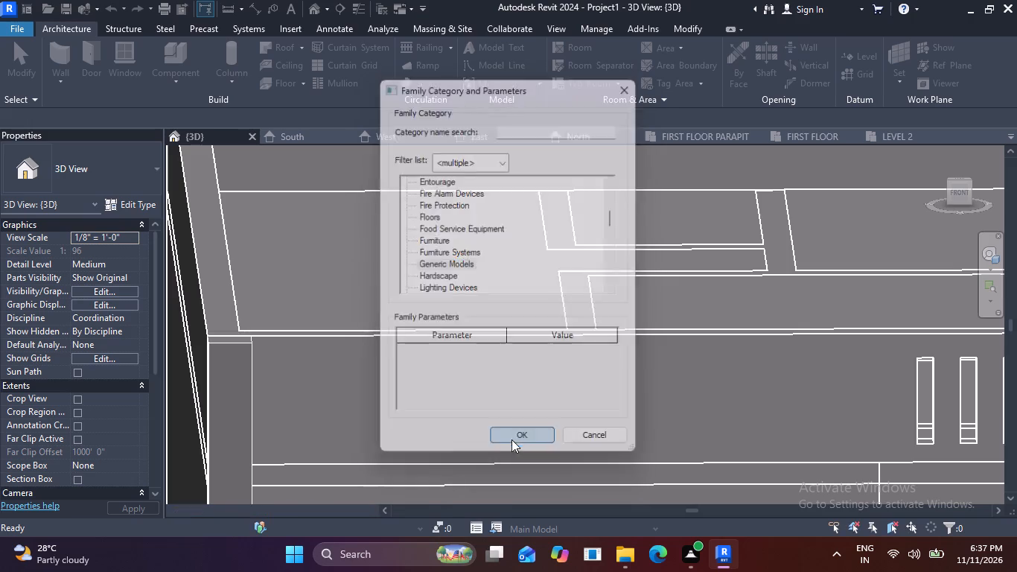
{"action": "left_click", "coordinate": [521, 299]}
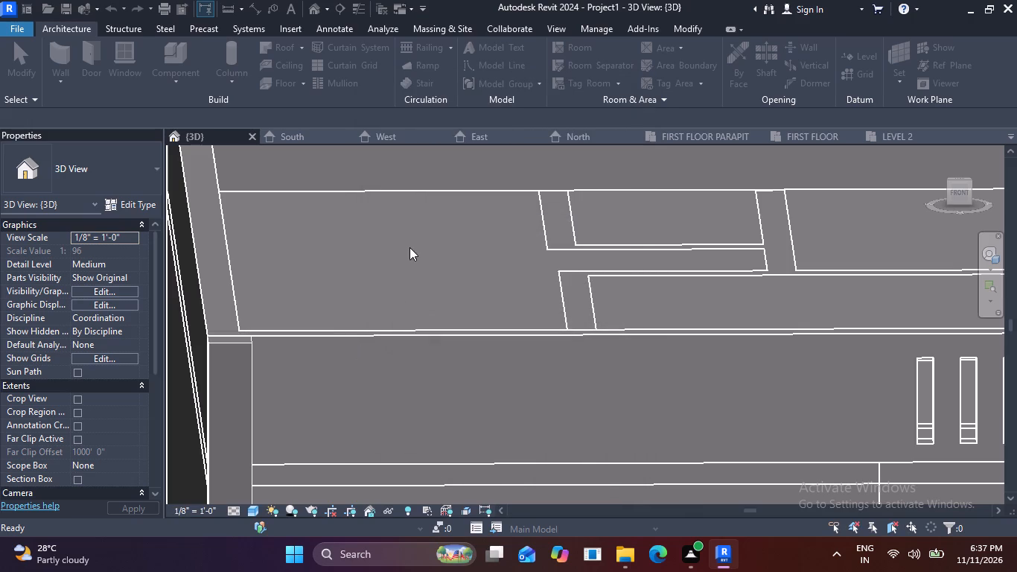
Start a solid extrusion and pick the top face of the column at the front parapet's left corner as its work plane.
{"action": "middle_click_drag", "start_coordinate": [421, 255], "coordinate": [424, 317], "text": "shift"}
{"action": "middle_click_drag", "start_coordinate": [457, 276], "coordinate": [442, 352], "text": "shift"}
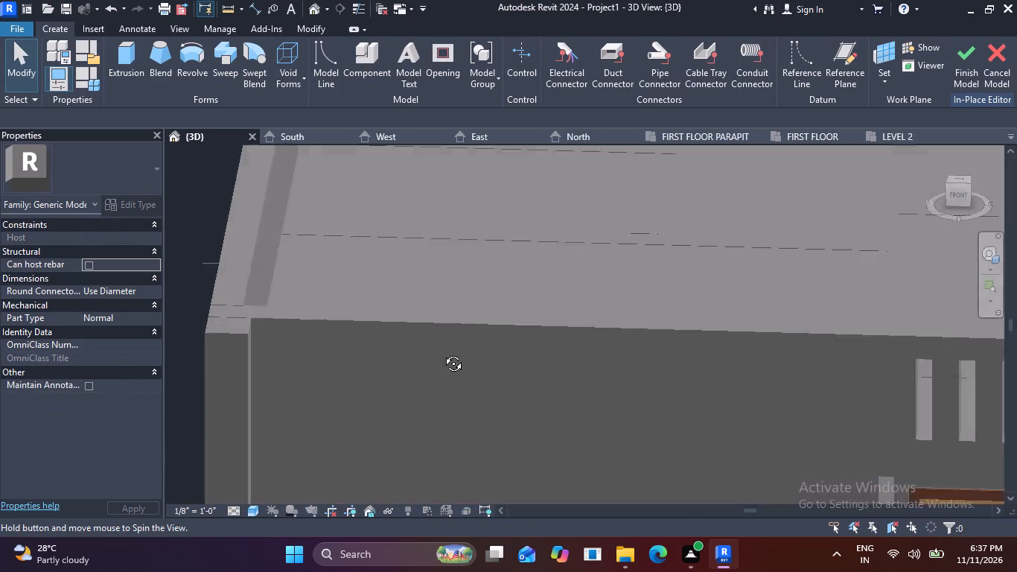
{"action": "middle_click_drag", "start_coordinate": [442, 352], "coordinate": [506, 567], "text": "shift"}
{"action": "scroll", "coordinate": [468, 363], "scroll_direction": "down", "scroll_amount": 2}
{"action": "middle_click_drag", "start_coordinate": [512, 333], "coordinate": [511, 253]}
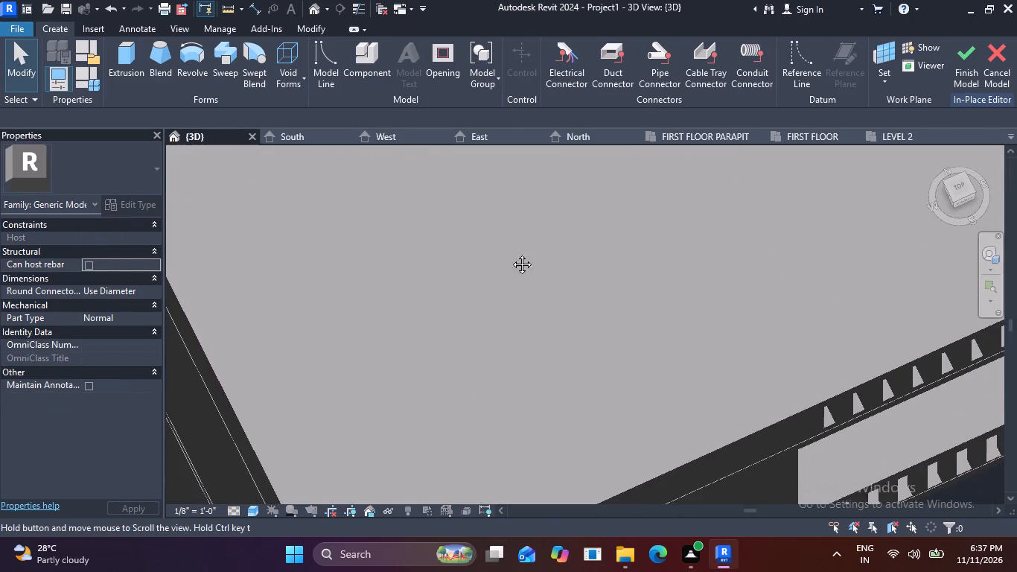
{"action": "middle_click_drag", "start_coordinate": [511, 253], "coordinate": [558, 162]}
{"action": "middle_click_drag", "start_coordinate": [690, 227], "coordinate": [622, 286], "text": "shift"}
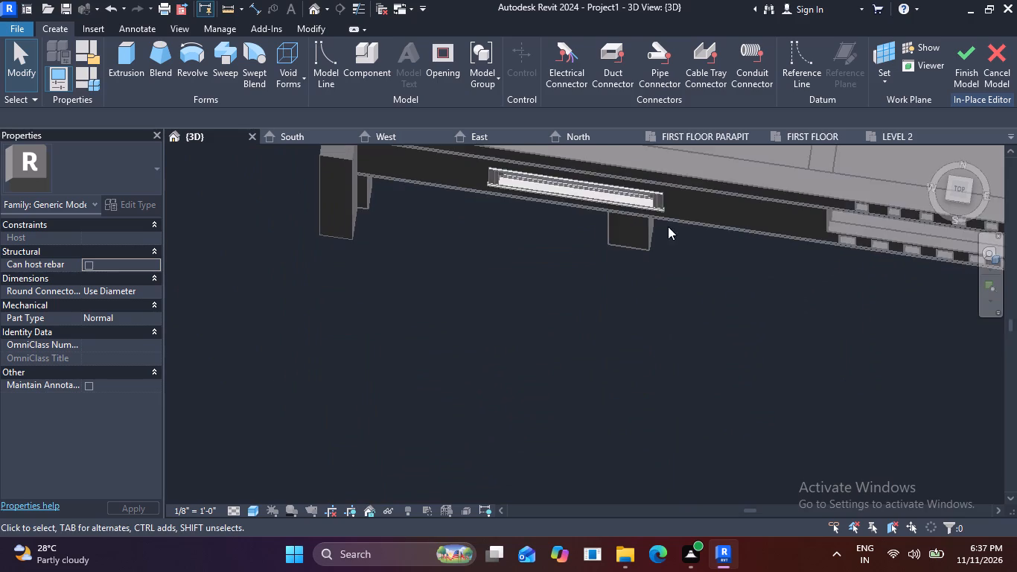
{"action": "middle_click_drag", "start_coordinate": [667, 232], "coordinate": [541, 437]}
{"action": "scroll", "coordinate": [660, 252], "scroll_direction": "down", "scroll_amount": 1}
{"action": "scroll", "coordinate": [205, 370], "scroll_direction": "up", "scroll_amount": 5}
{"action": "scroll", "coordinate": [370, 374], "scroll_direction": "up", "scroll_amount": 4}
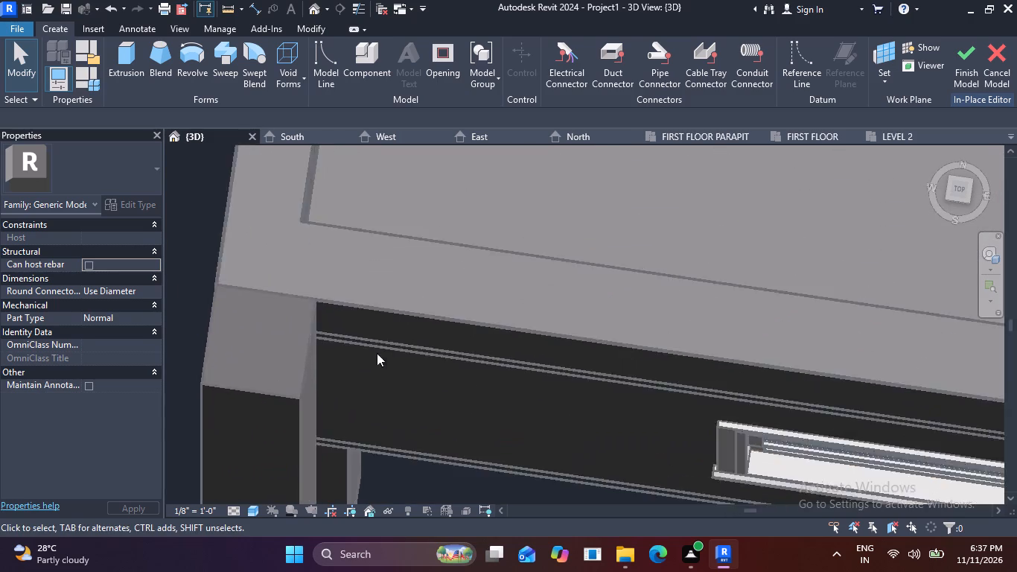
{"action": "middle_click_drag", "start_coordinate": [386, 351], "coordinate": [467, 327]}
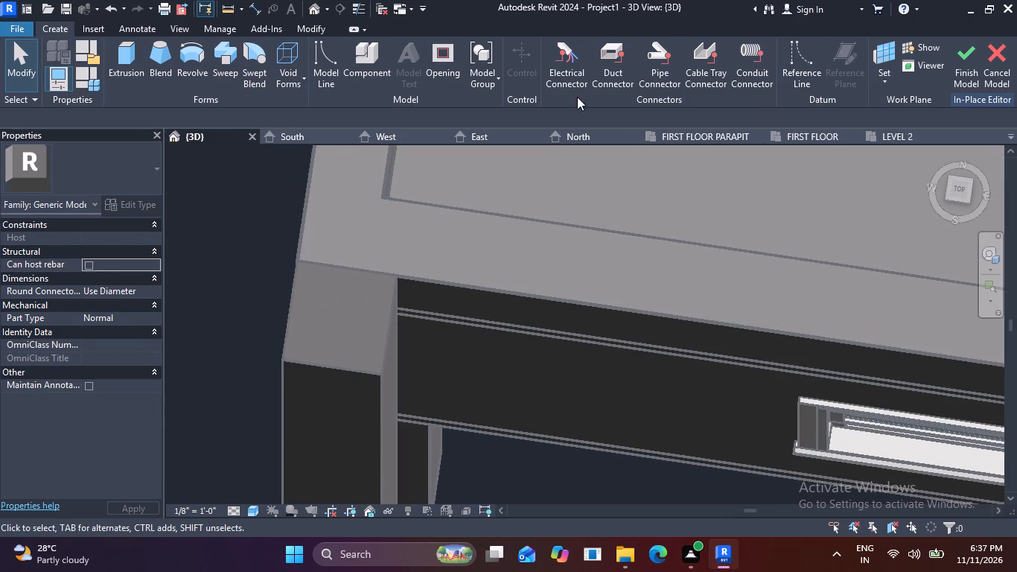
{"action": "left_click", "coordinate": [132, 51]}
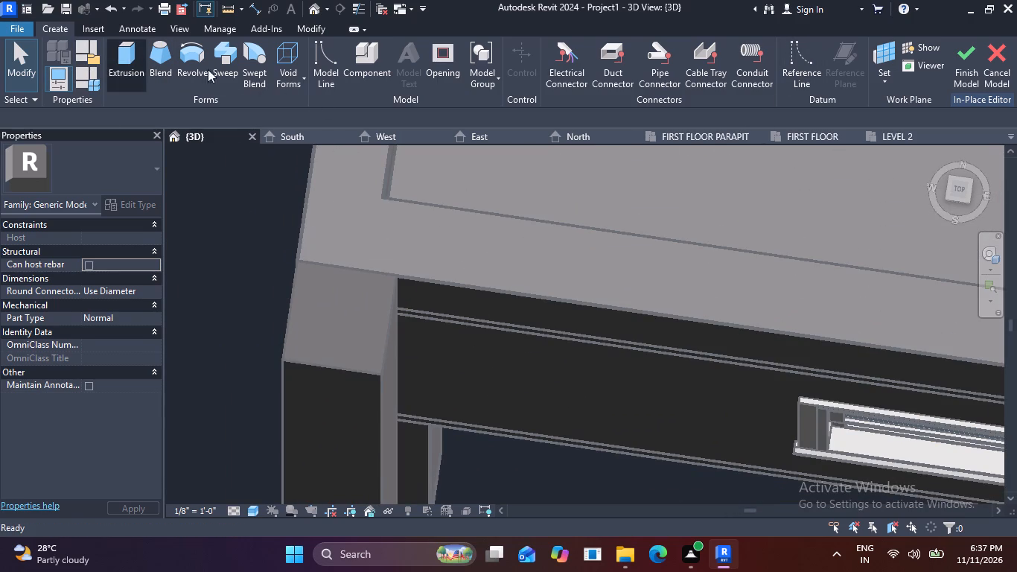
{"action": "left_click", "coordinate": [683, 82]}
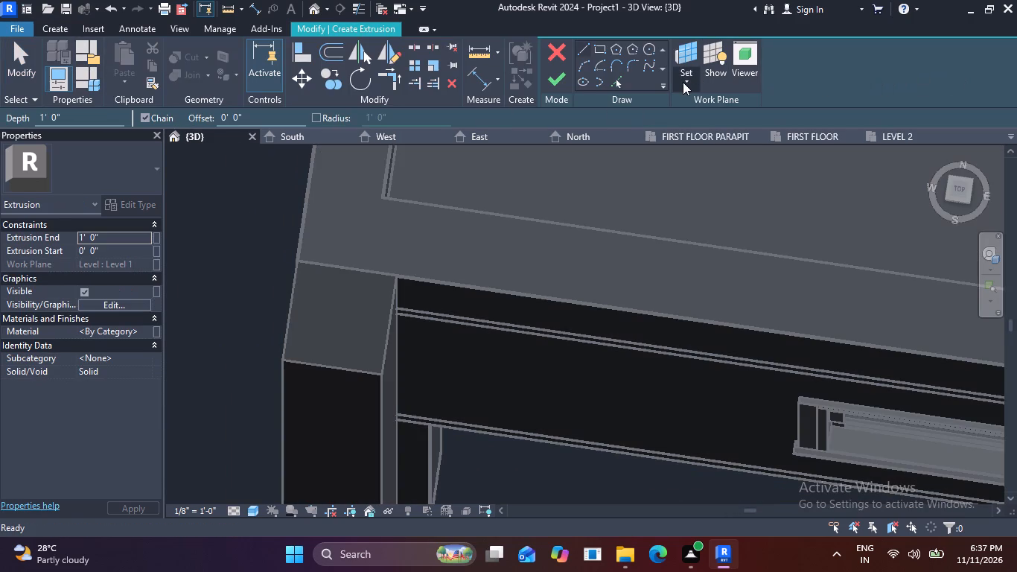
{"action": "left_click", "coordinate": [686, 144]}
{"action": "scroll", "coordinate": [283, 372], "scroll_direction": "up", "scroll_amount": 3}
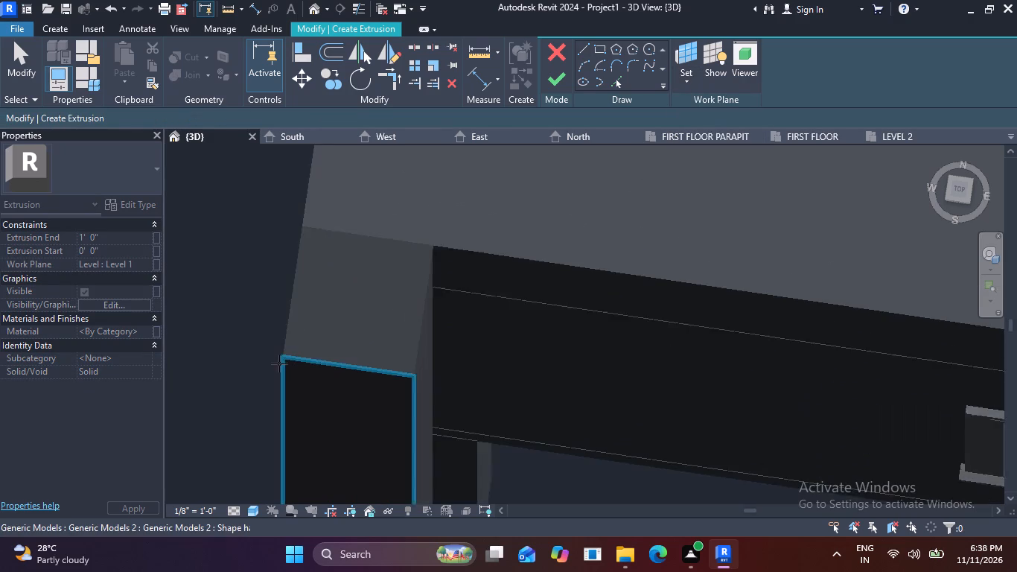
{"action": "left_click", "coordinate": [284, 355]}
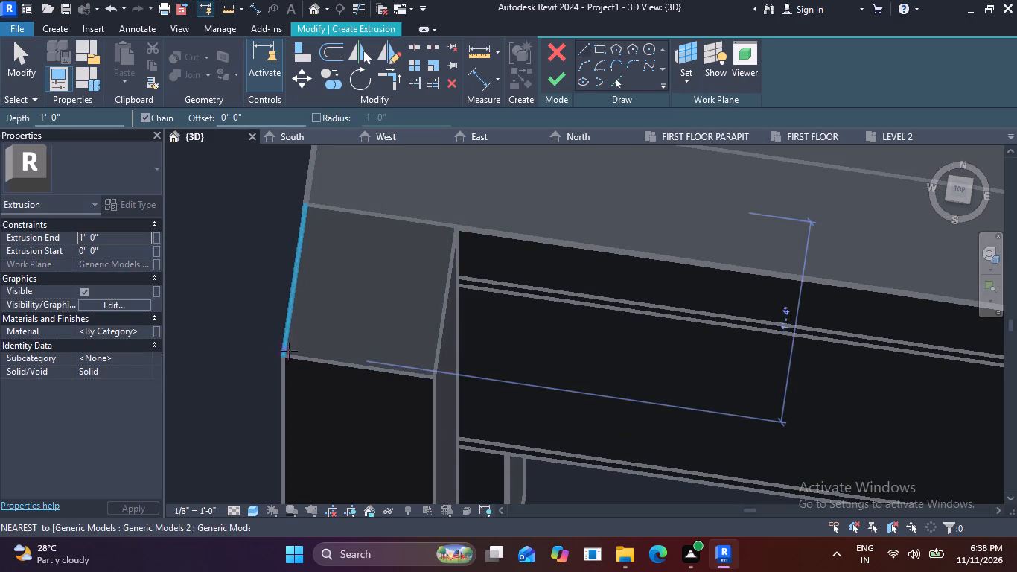
Sketch profile lines from the column's outer front corner: 1" outward, 13" along its front face, and 1' back toward the parapet wall.
{"action": "left_click", "coordinate": [285, 355]}
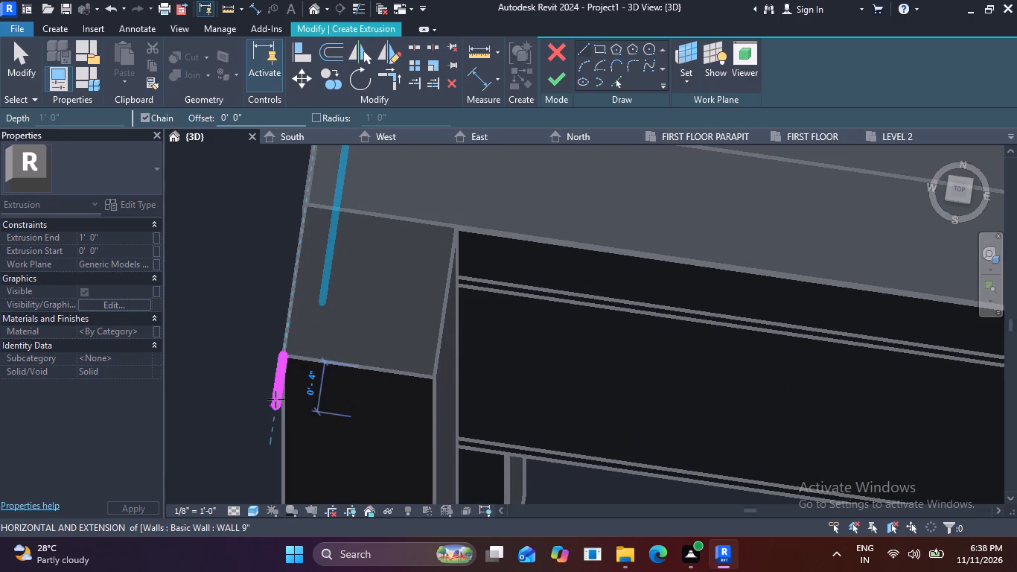
{"action": "key", "text": "1"}
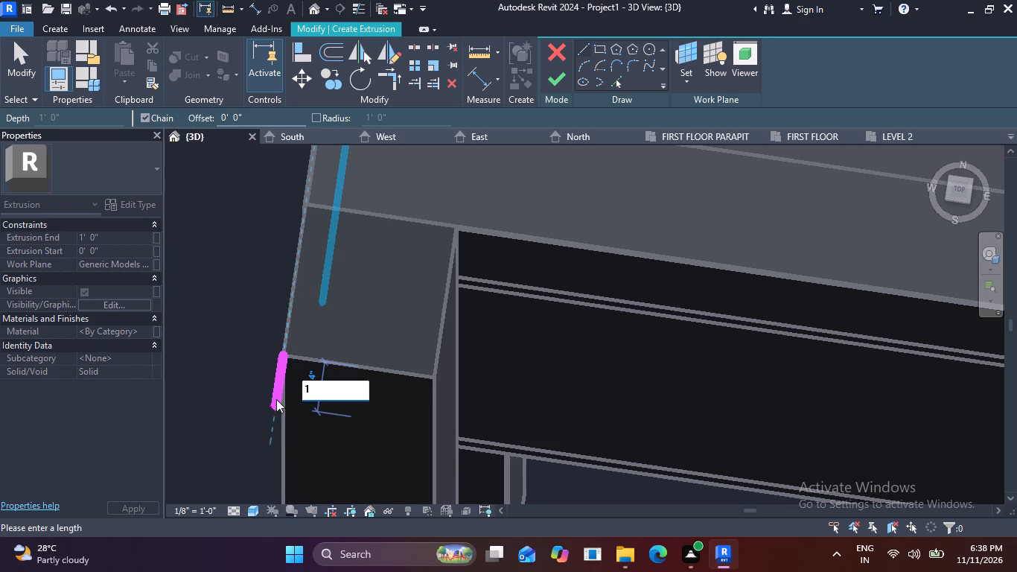
{"action": "key", "text": "shift+quotedbl"}
{"action": "key", "text": "Return"}
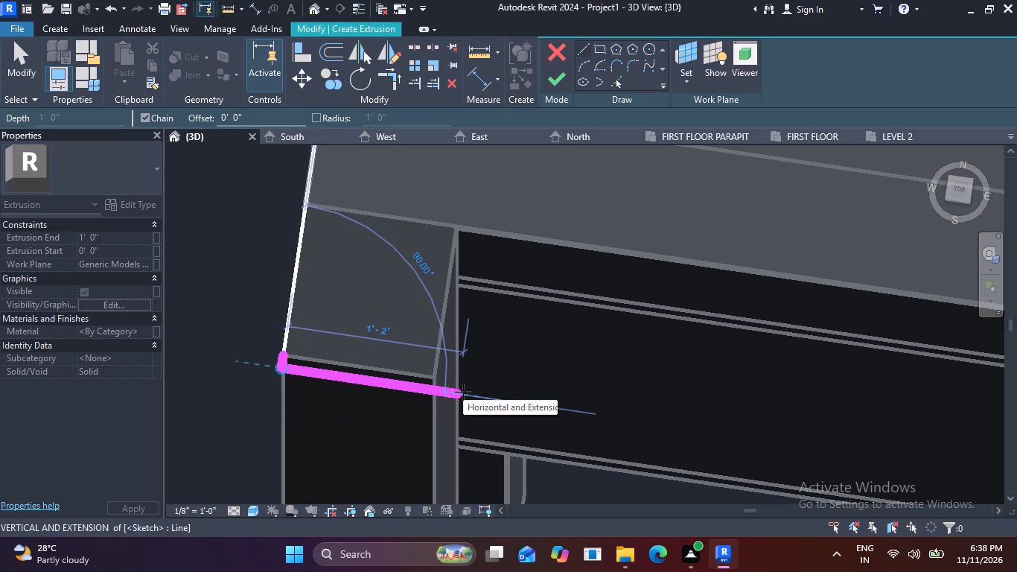
{"action": "key", "text": "1"}
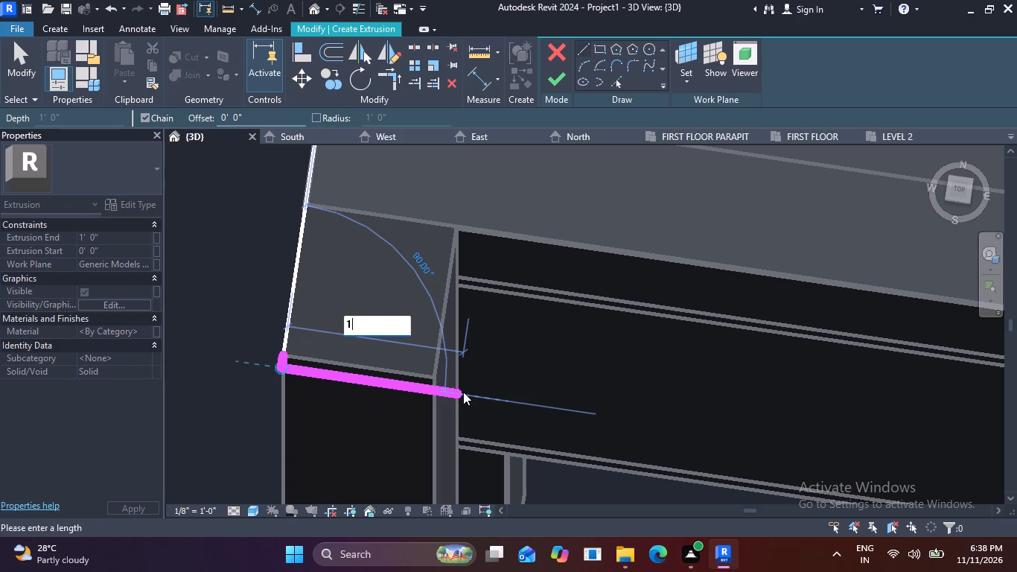
{"action": "key", "text": "apostrophe"}
{"action": "key", "text": "BackSpace"}
{"action": "key", "text": "BackSpace"}
{"action": "type", "text": "13"}
{"action": "key", "text": "shift+quotedbl"}
{"action": "key", "text": "Return"}
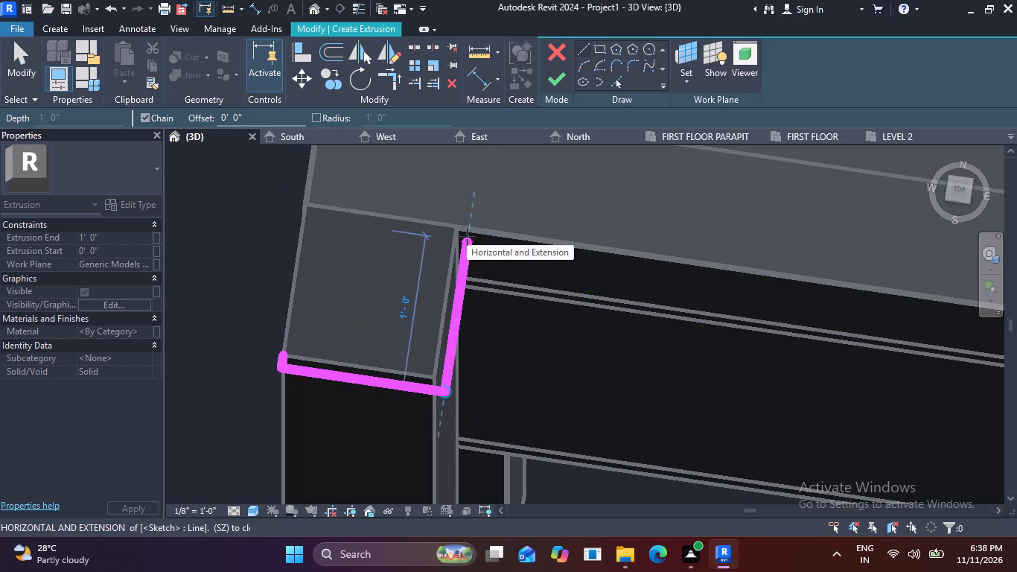
{"action": "key", "text": "1"}
{"action": "key", "text": "apostrophe"}
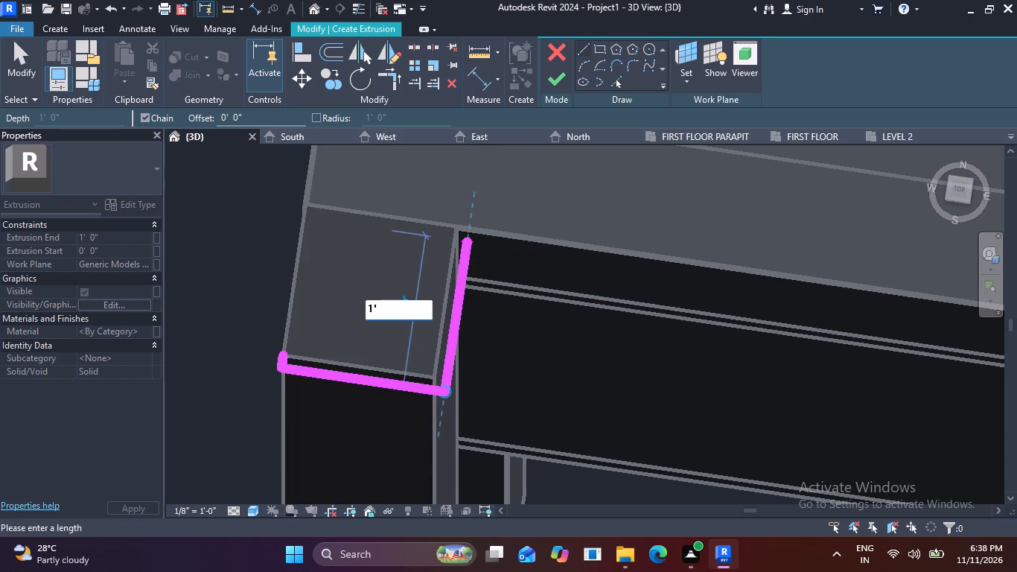
{"action": "key", "text": "Return"}
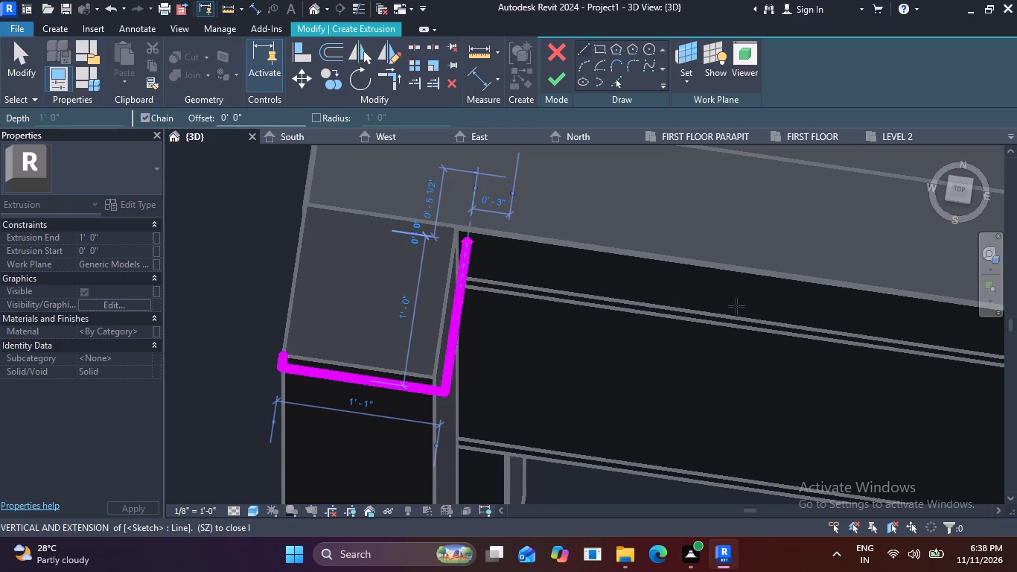
Draw the front profile line parallel to the parapet wall's front face, from the column to the wall's far right end.
{"action": "middle_click_drag", "start_coordinate": [848, 296], "coordinate": [715, 286]}
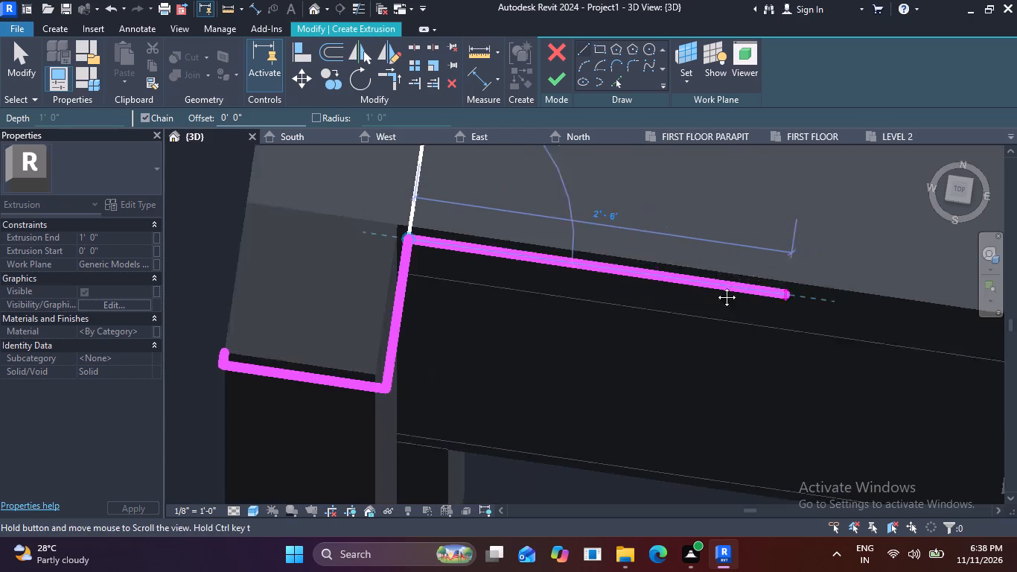
{"action": "middle_click_drag", "start_coordinate": [715, 286], "coordinate": [459, 270]}
{"action": "scroll", "coordinate": [688, 276], "scroll_direction": "down", "scroll_amount": 6}
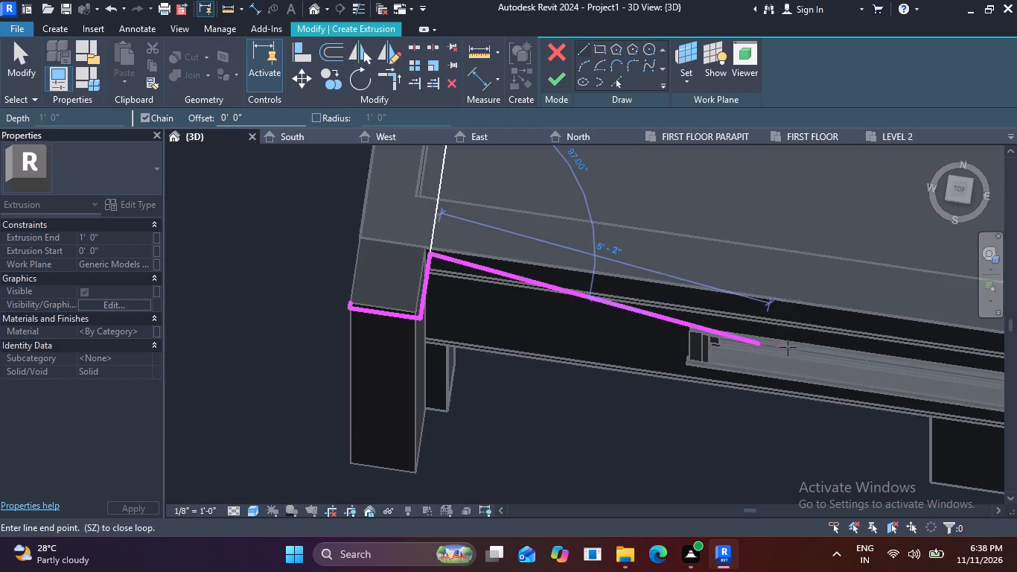
{"action": "middle_click_drag", "start_coordinate": [864, 328], "coordinate": [546, 306]}
{"action": "middle_click_drag", "start_coordinate": [841, 346], "coordinate": [533, 325]}
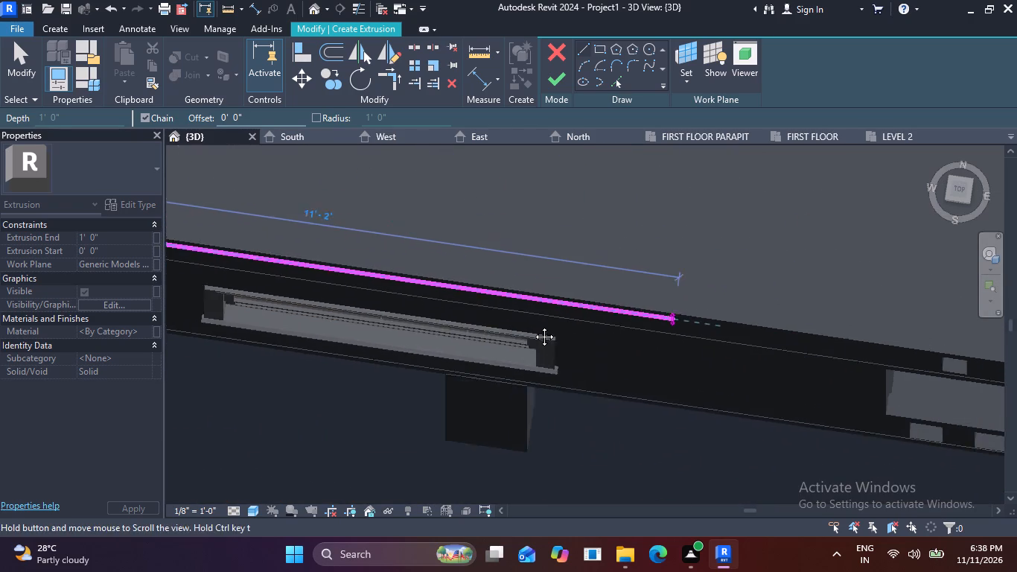
{"action": "middle_click_drag", "start_coordinate": [533, 325], "coordinate": [344, 311]}
{"action": "middle_click_drag", "start_coordinate": [843, 375], "coordinate": [402, 341]}
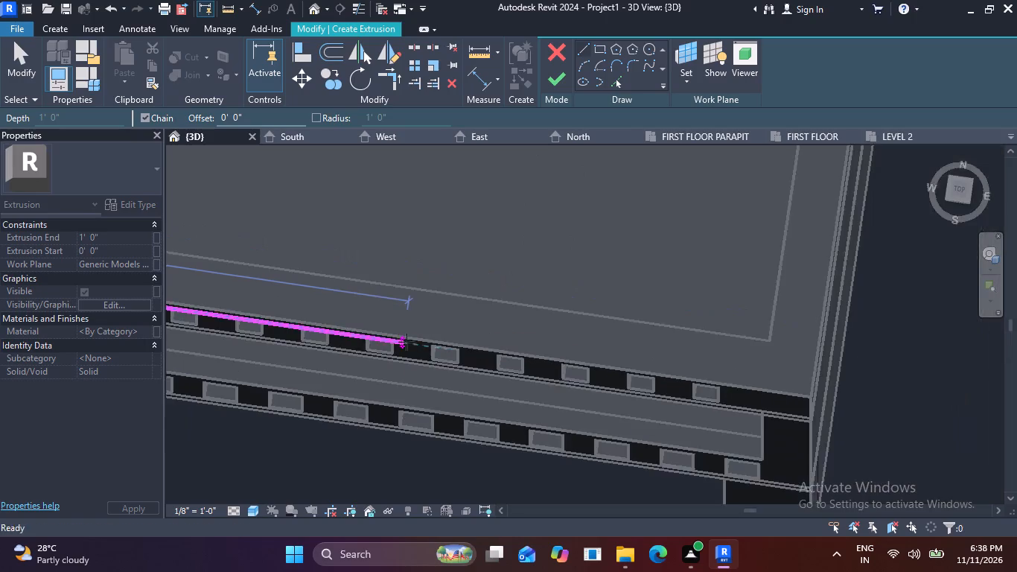
{"action": "scroll", "coordinate": [806, 409], "scroll_direction": "up", "scroll_amount": 4}
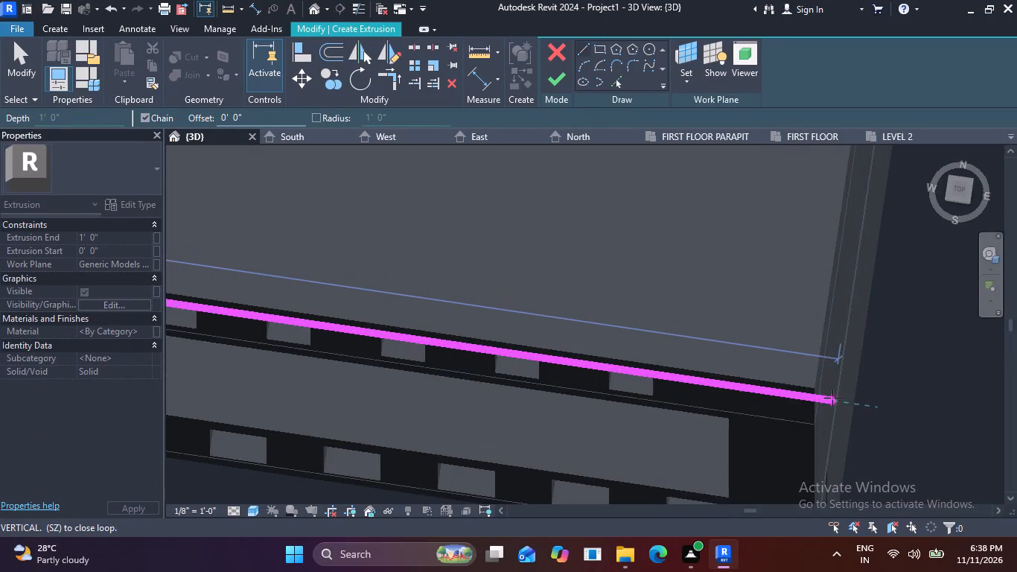
{"action": "scroll", "coordinate": [832, 398], "scroll_direction": "up", "scroll_amount": 4}
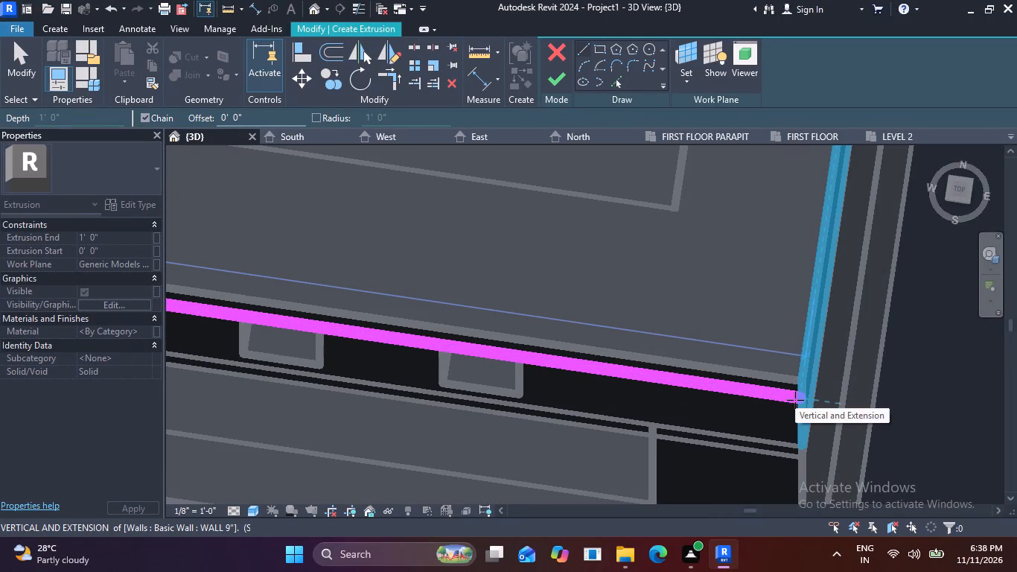
{"action": "scroll", "coordinate": [792, 387], "scroll_direction": "up", "scroll_amount": 4}
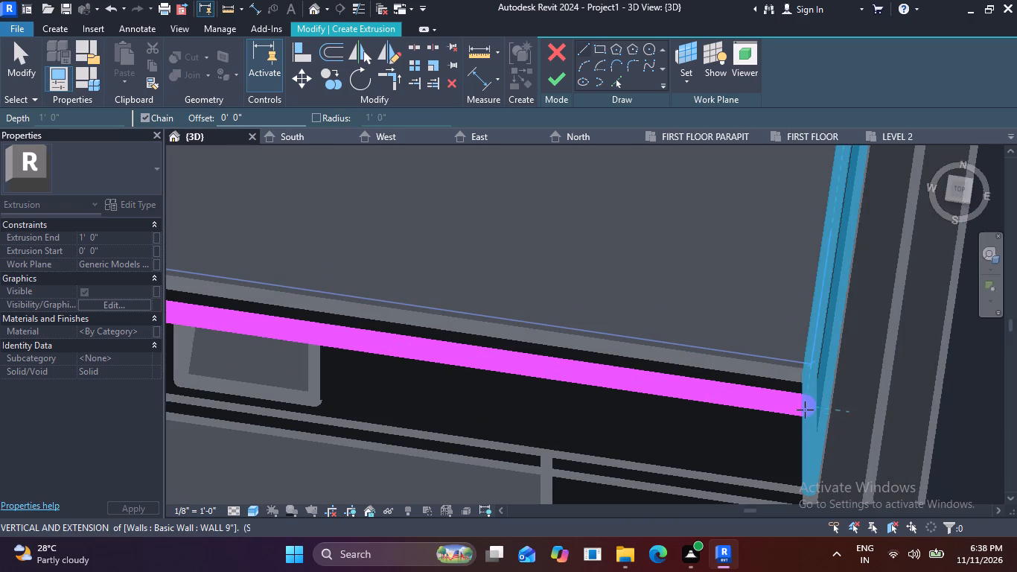
{"action": "left_click", "coordinate": [814, 410]}
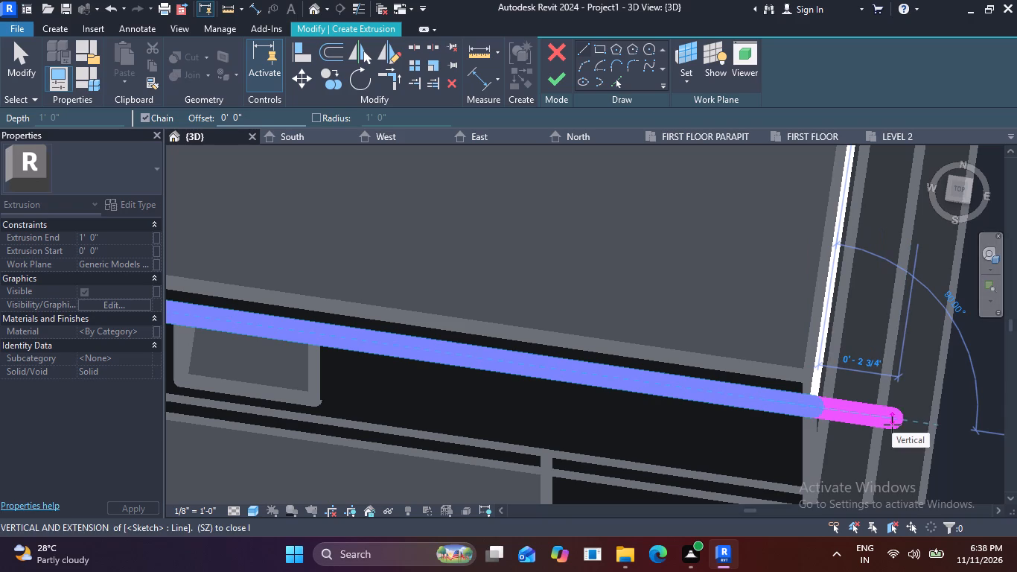
Extend the profile 1" beyond the parapet's right end and draw a 10" return line back across the wall thickness.
{"action": "type", "text": "1\""}
{"action": "key", "text": "Return"}
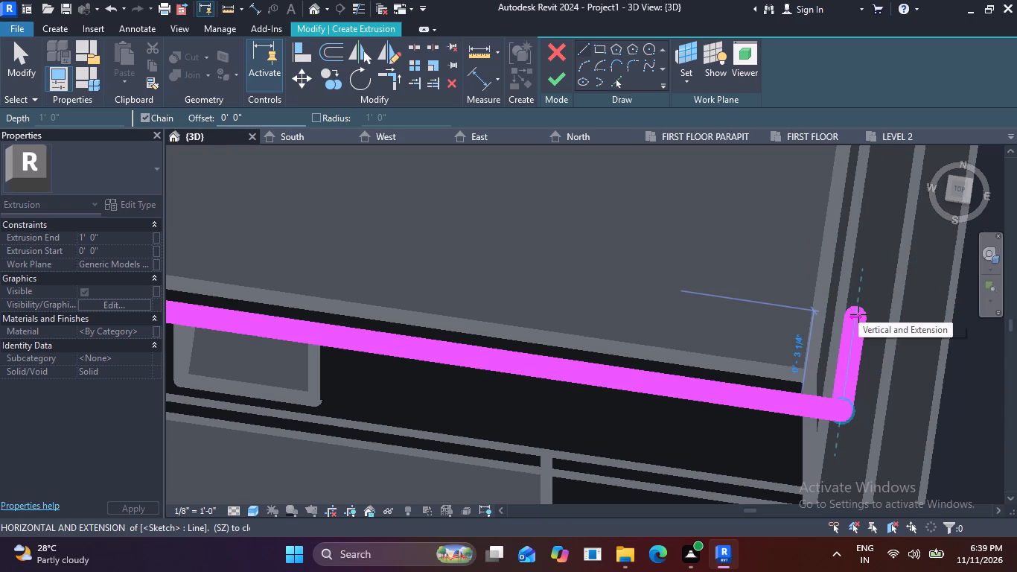
{"action": "key", "text": "1"}
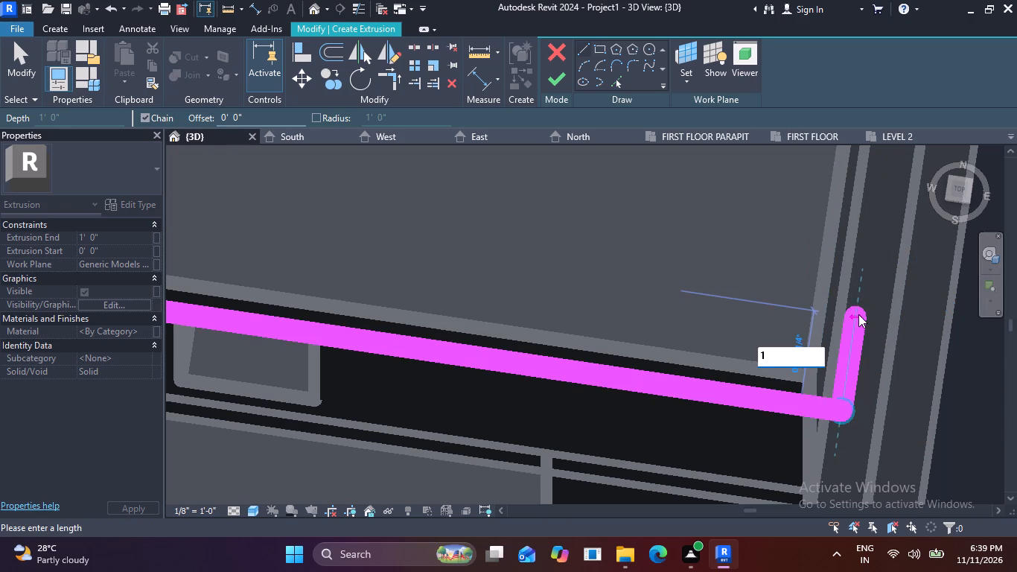
{"action": "key", "text": "BackSpace"}
{"action": "type", "text": "10\""}
{"action": "key", "text": "Return"}
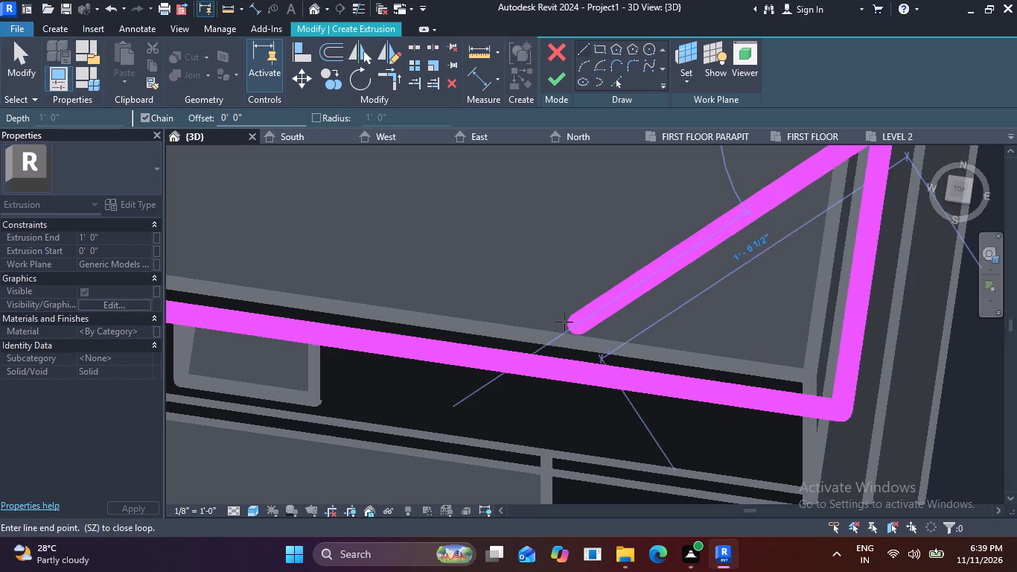
Draw the back profile line along the parapet to the outer edge at its left end and continue it 1" past that edge.
{"action": "scroll", "coordinate": [529, 197], "scroll_direction": "down", "scroll_amount": 3}
{"action": "middle_click_drag", "start_coordinate": [625, 174], "coordinate": [640, 357]}
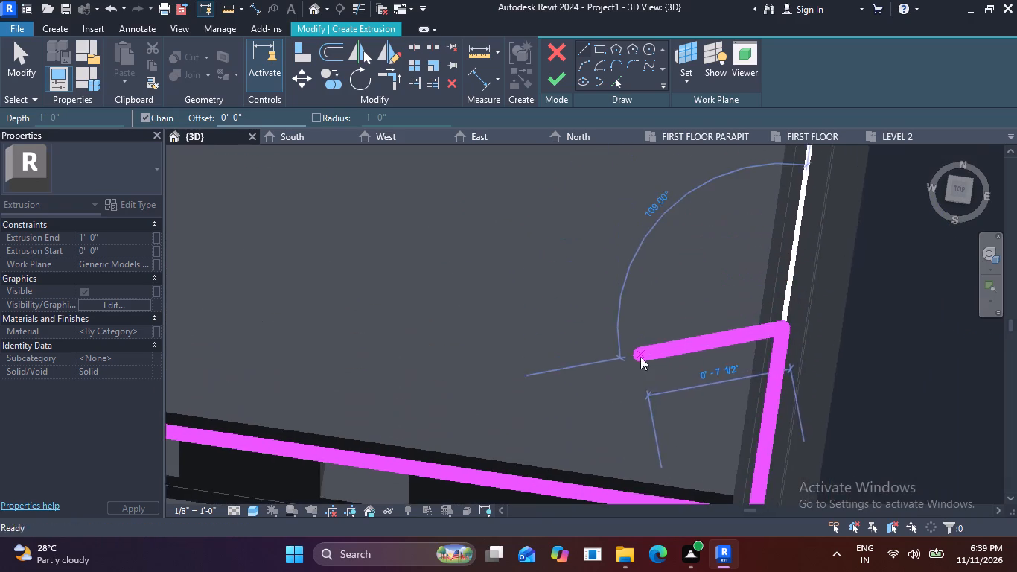
{"action": "scroll", "coordinate": [599, 302], "scroll_direction": "down", "scroll_amount": 4}
{"action": "middle_click_drag", "start_coordinate": [564, 276], "coordinate": [909, 352]}
{"action": "scroll", "coordinate": [903, 355], "scroll_direction": "up", "scroll_amount": 1}
{"action": "scroll", "coordinate": [522, 304], "scroll_direction": "down", "scroll_amount": 3}
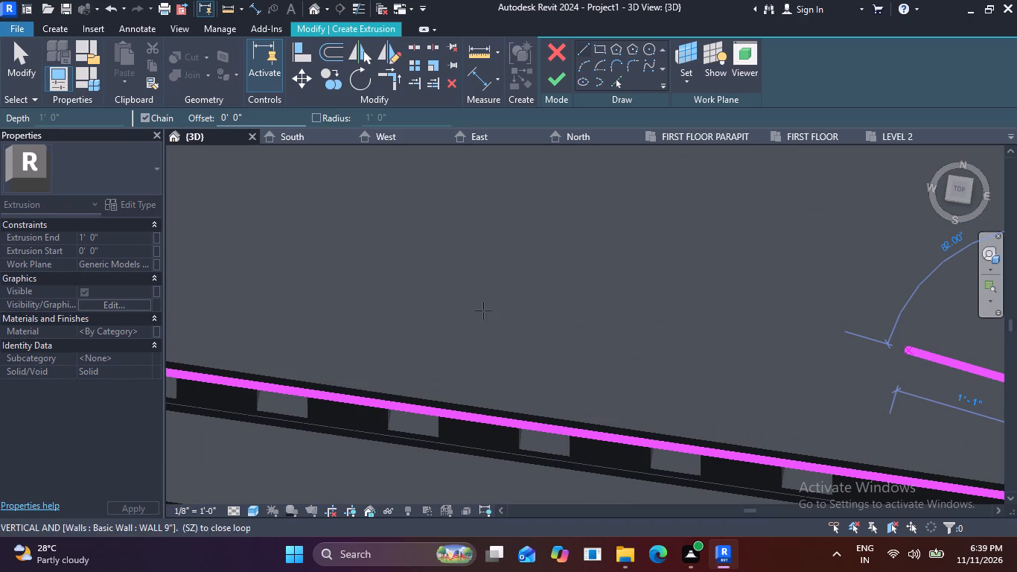
{"action": "scroll", "coordinate": [483, 311], "scroll_direction": "down", "scroll_amount": 1}
{"action": "scroll", "coordinate": [393, 299], "scroll_direction": "down", "scroll_amount": 3}
{"action": "middle_click_drag", "start_coordinate": [398, 299], "coordinate": [745, 361]}
{"action": "middle_click_drag", "start_coordinate": [392, 307], "coordinate": [647, 349]}
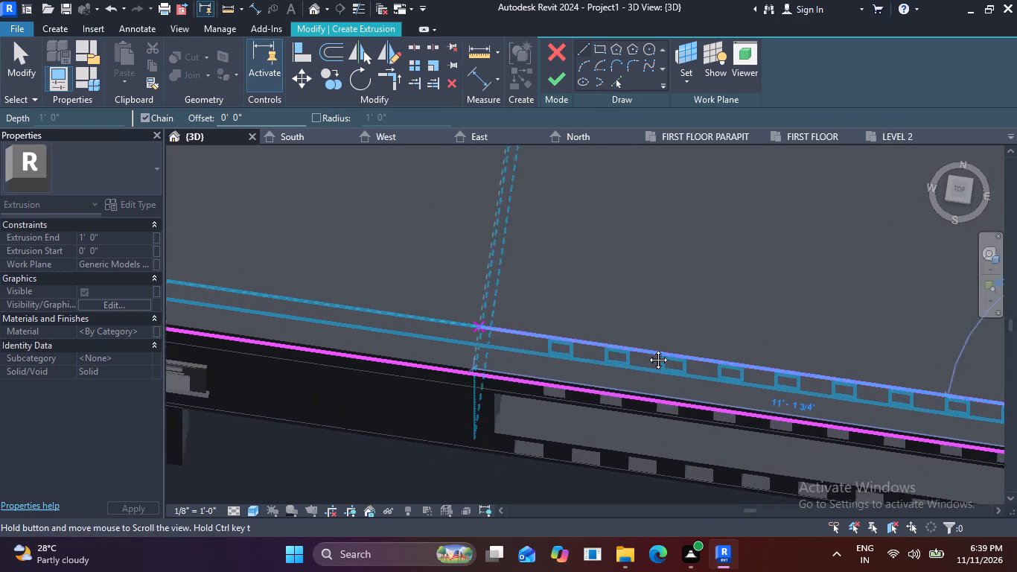
{"action": "middle_click_drag", "start_coordinate": [647, 349], "coordinate": [857, 347]}
{"action": "middle_click_drag", "start_coordinate": [426, 273], "coordinate": [911, 353]}
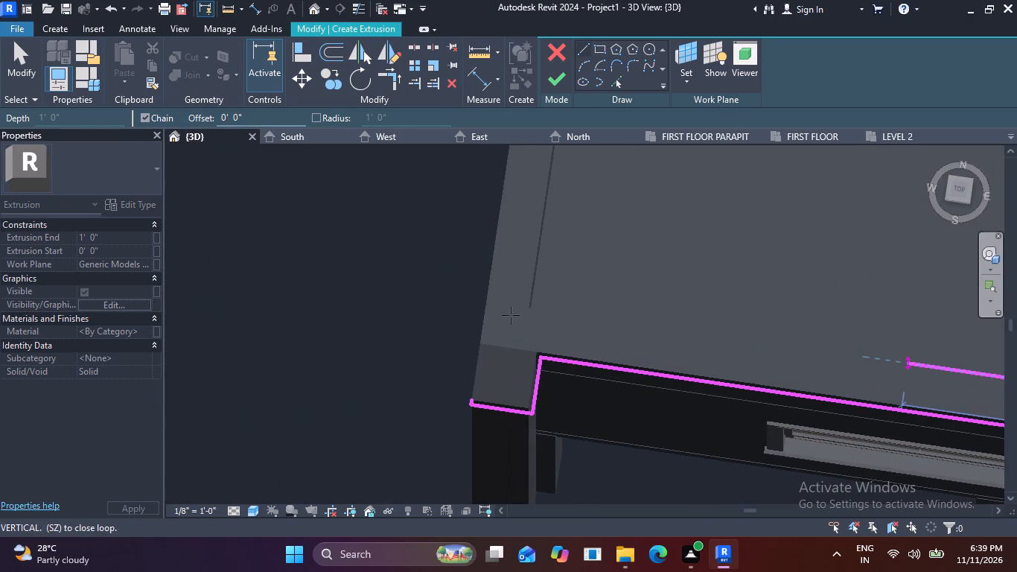
{"action": "scroll", "coordinate": [488, 311], "scroll_direction": "up", "scroll_amount": 4}
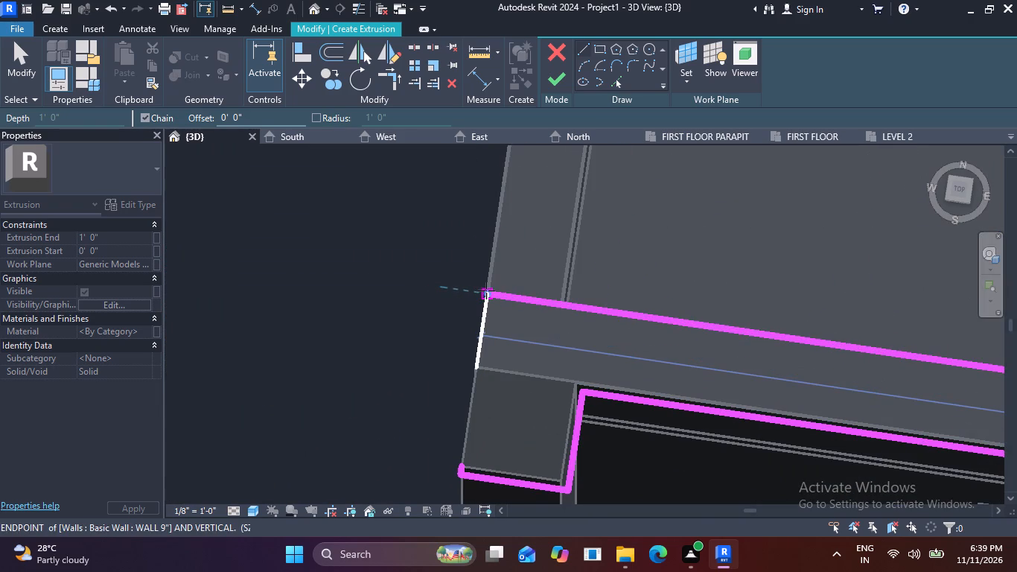
{"action": "left_click", "coordinate": [486, 290]}
{"action": "type", "text": "1\""}
{"action": "key", "text": "Return"}
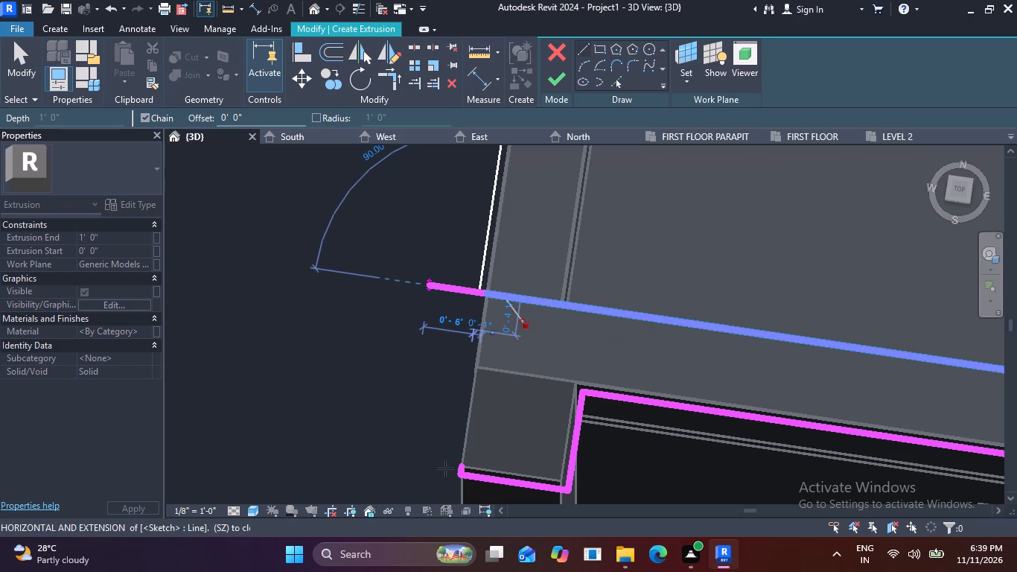
Draw the outer side line down past the column and join it to the front line at the column's corner.
{"action": "scroll", "coordinate": [449, 474], "scroll_direction": "up", "scroll_amount": 7}
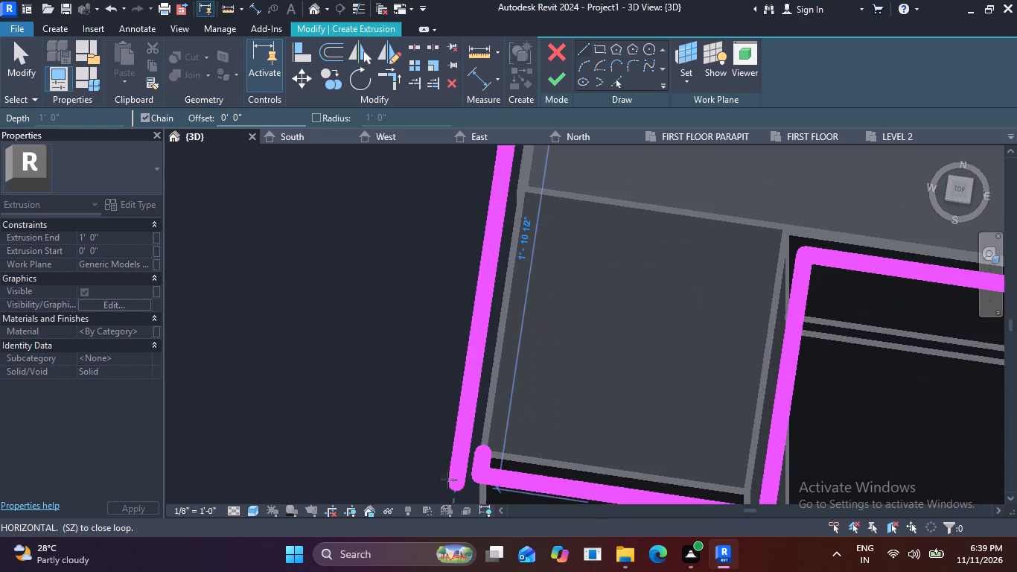
{"action": "left_click", "coordinate": [448, 469]}
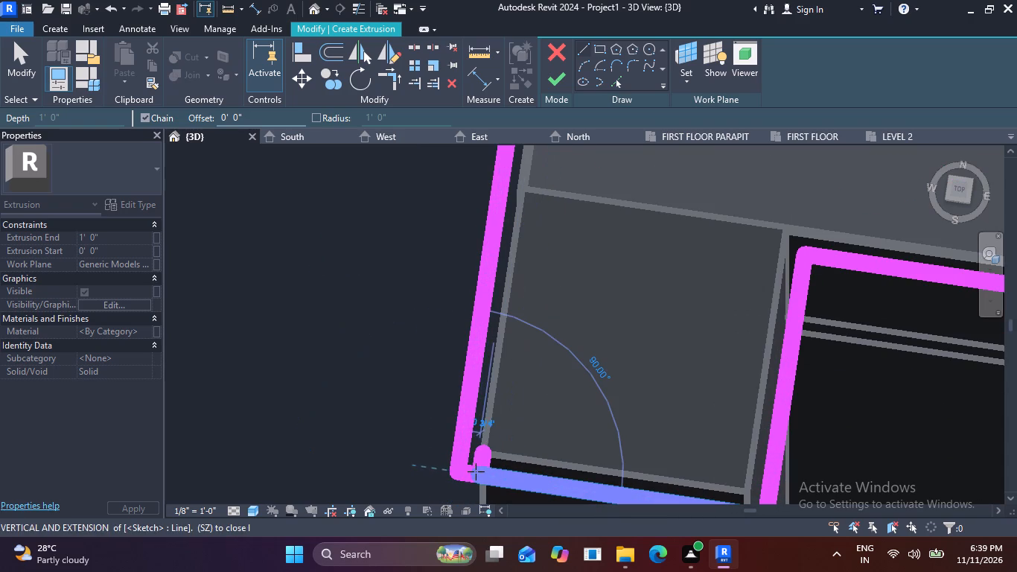
{"action": "left_click", "coordinate": [479, 471]}
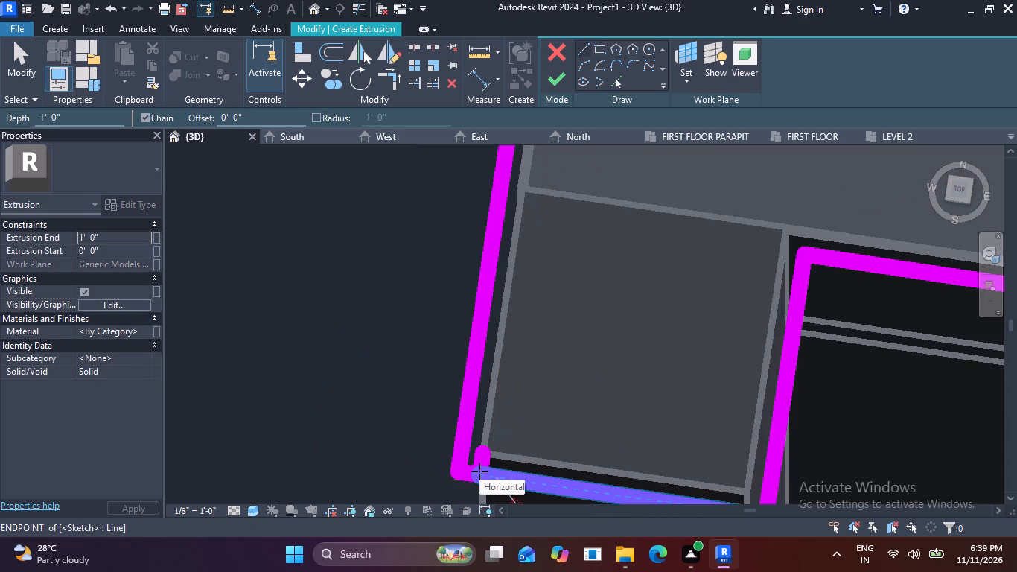
{"action": "key", "text": "Escape"}
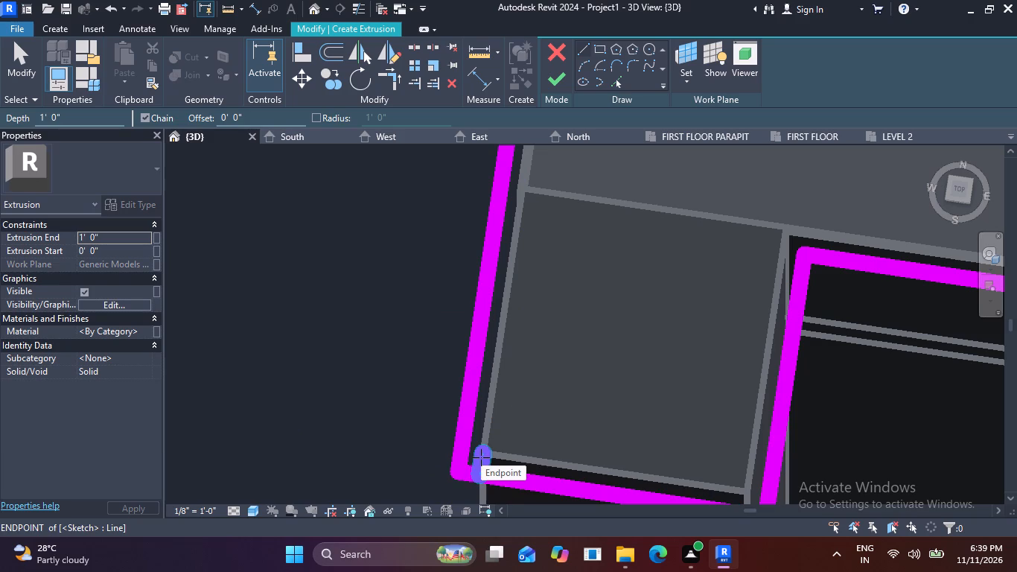
Delete the stray short sketch line at the column's outer front corner and finish the extrusion sketch.
{"action": "left_click", "coordinate": [481, 457]}
{"action": "key", "text": "Delete"}
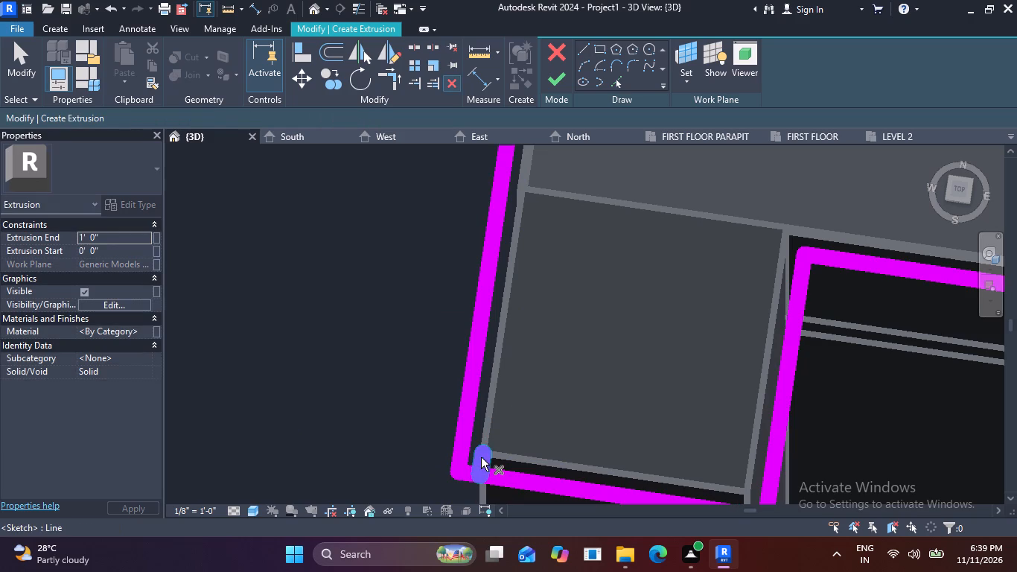
{"action": "left_click", "coordinate": [481, 457]}
{"action": "key", "text": "Delete"}
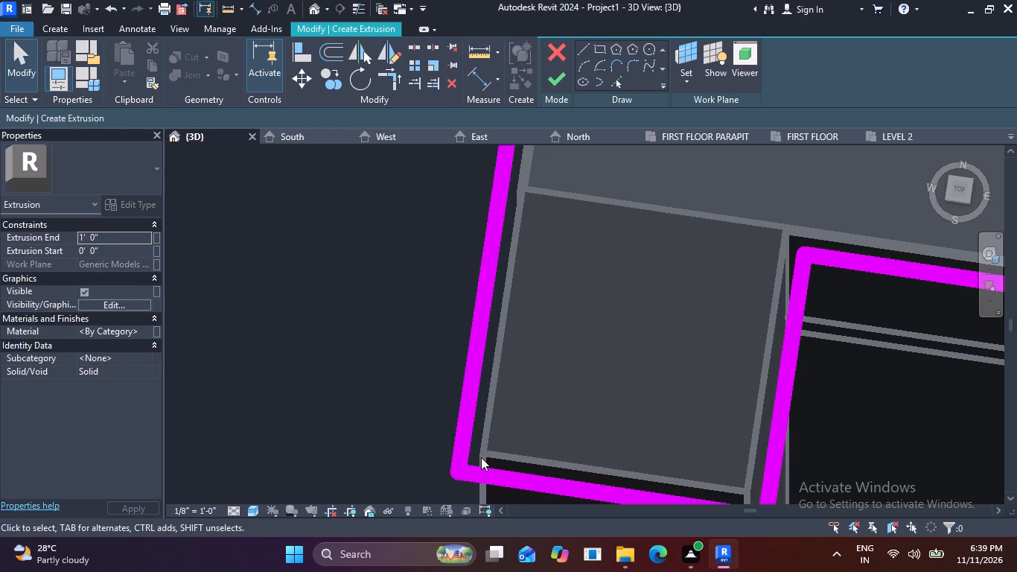
{"action": "scroll", "coordinate": [582, 343], "scroll_direction": "down", "scroll_amount": 4}
{"action": "middle_click_drag", "start_coordinate": [631, 360], "coordinate": [527, 290]}
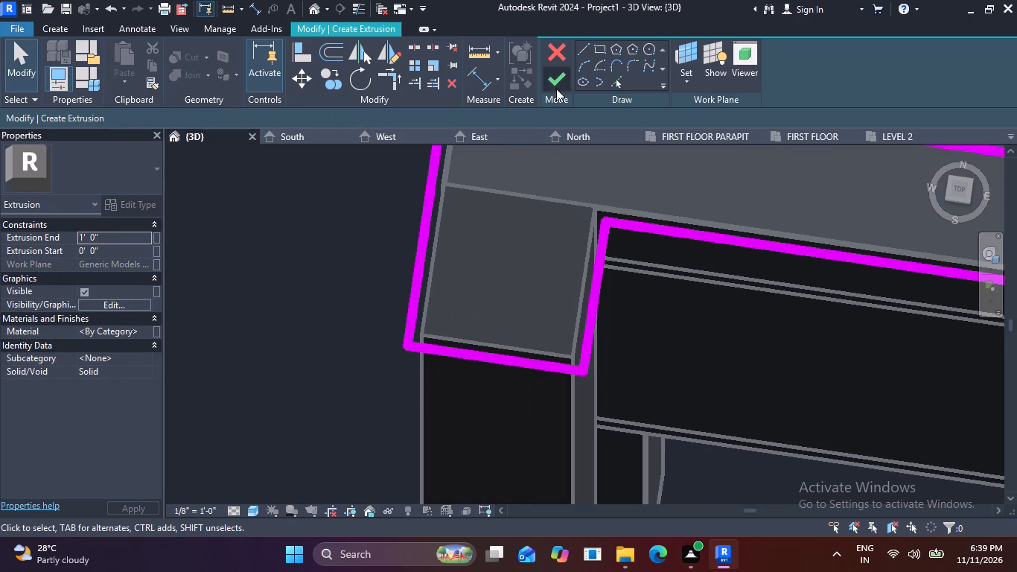
{"action": "left_click", "coordinate": [556, 83]}
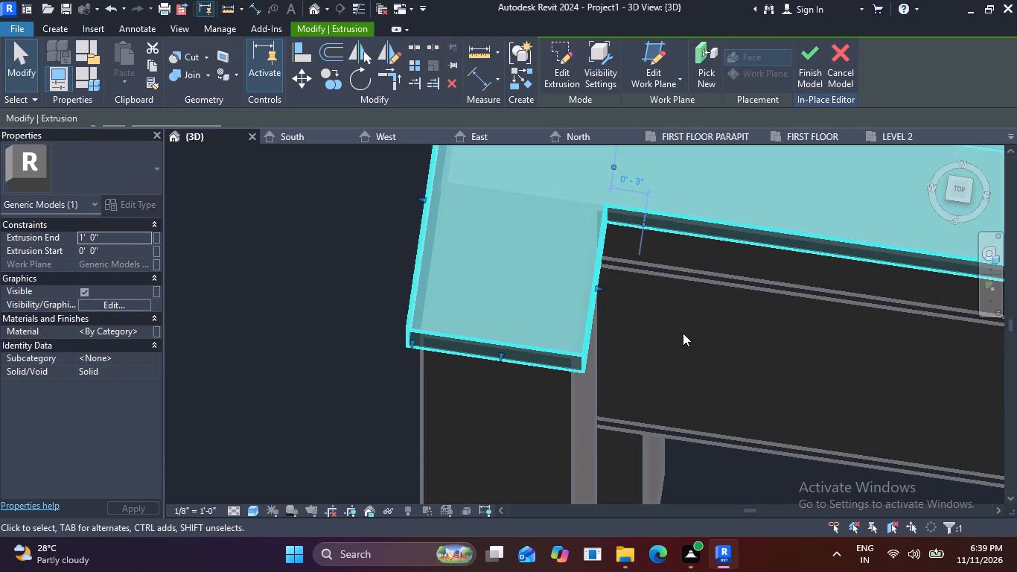
Set the Extrusion End of the parapet and column cap to 2".
{"action": "middle_click_drag", "start_coordinate": [685, 382], "coordinate": [669, 282], "text": "shift"}
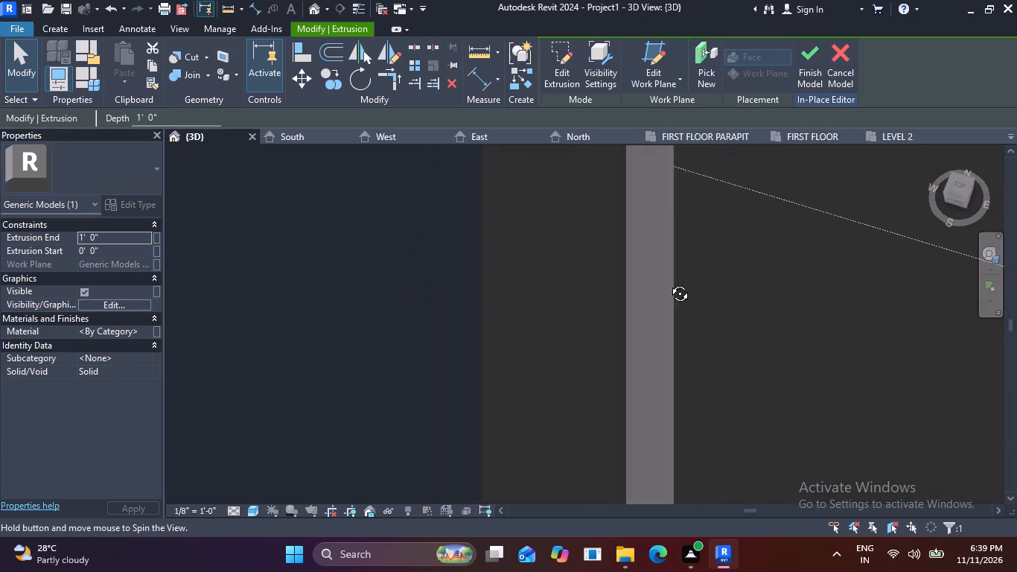
{"action": "middle_click_drag", "start_coordinate": [669, 282], "coordinate": [675, 271], "text": "shift"}
{"action": "middle_click_drag", "start_coordinate": [691, 230], "coordinate": [643, 396]}
{"action": "middle_click_drag", "start_coordinate": [721, 435], "coordinate": [721, 329], "text": "shift"}
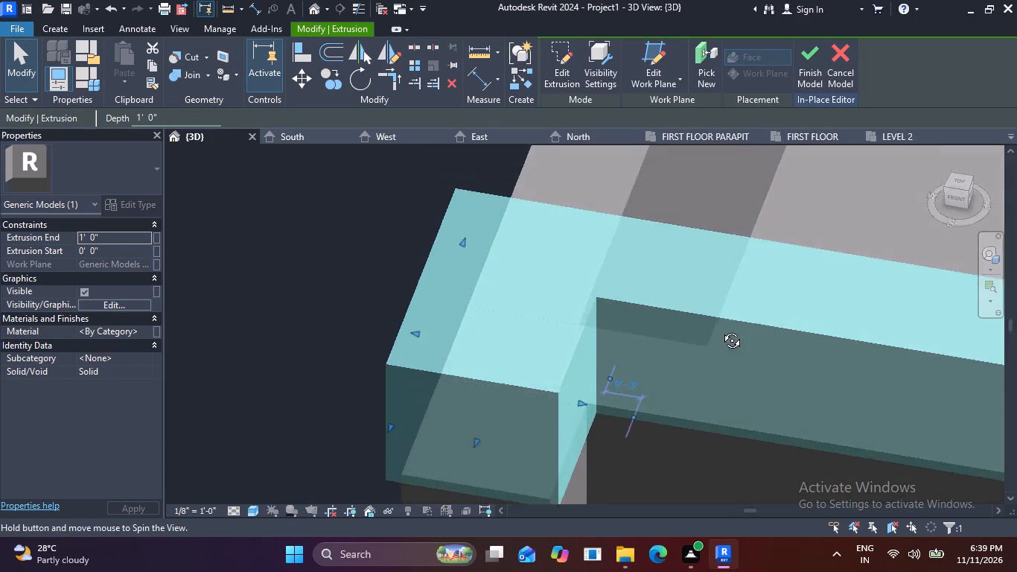
{"action": "middle_click_drag", "start_coordinate": [721, 329], "coordinate": [727, 259], "text": "shift"}
{"action": "middle_click_drag", "start_coordinate": [766, 374], "coordinate": [742, 211]}
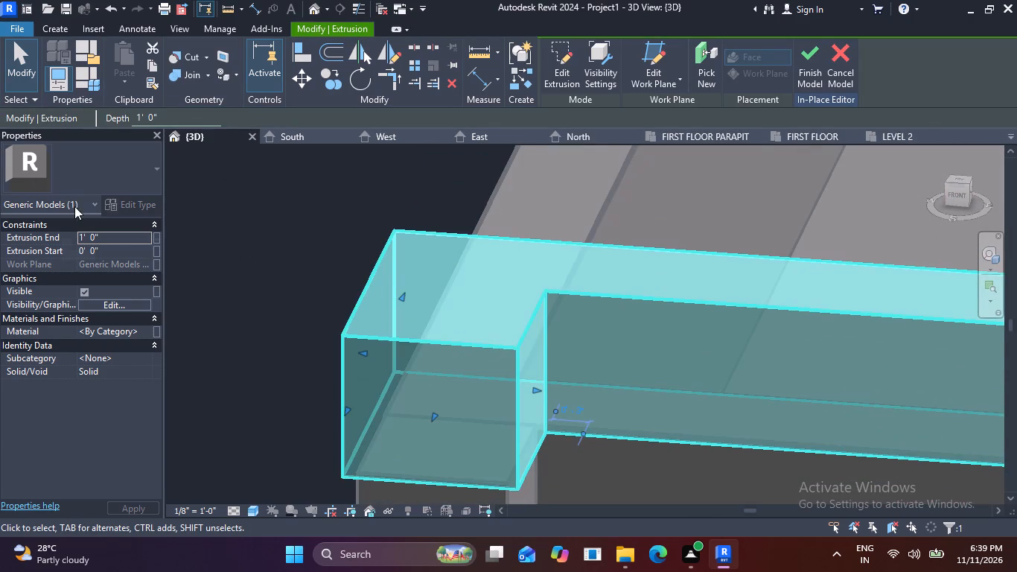
{"action": "left_click", "coordinate": [113, 238]}
{"action": "key", "text": "BackSpace"}
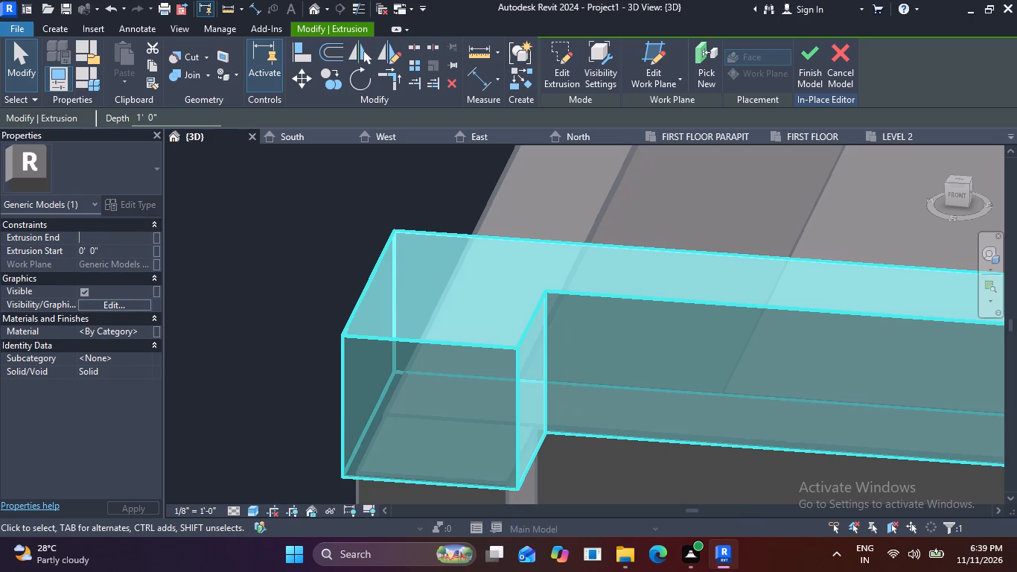
{"action": "type", "text": "2\""}
{"action": "key", "text": "Return"}
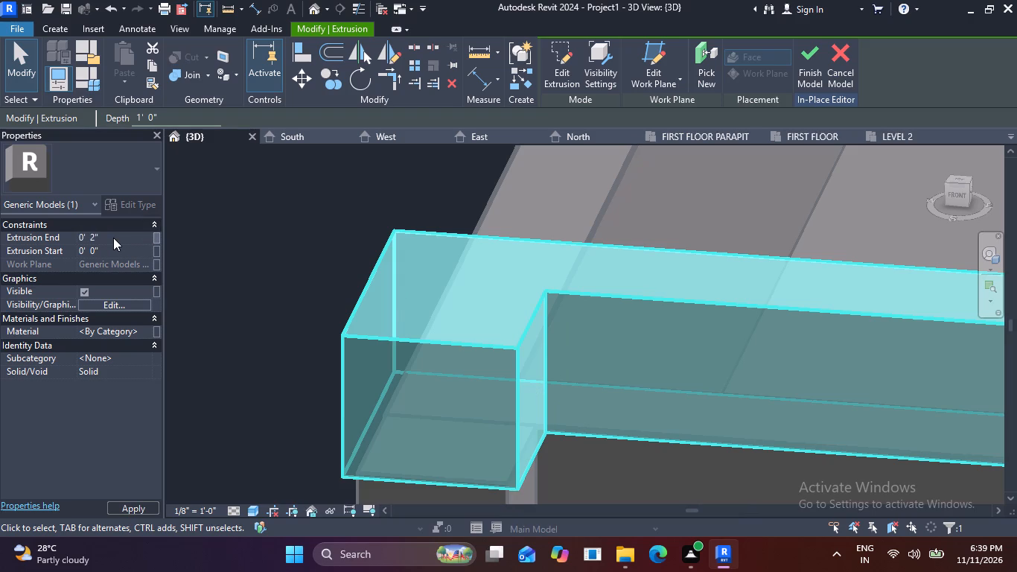
Finish the in-place model of the parapet and column cap.
{"action": "middle_click_drag", "start_coordinate": [328, 356], "coordinate": [325, 314]}
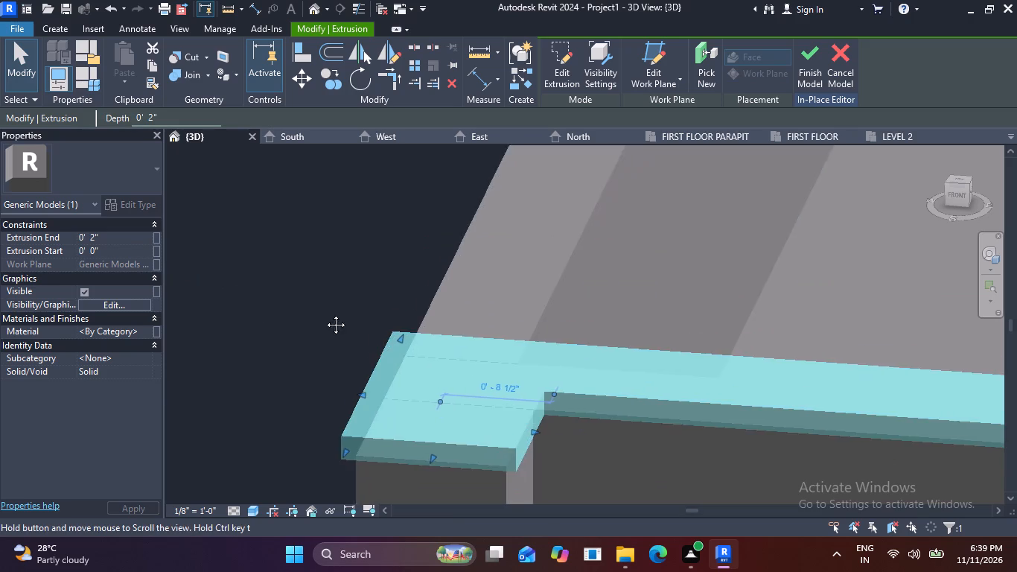
{"action": "middle_click_drag", "start_coordinate": [325, 314], "coordinate": [331, 254]}
{"action": "scroll", "coordinate": [573, 363], "scroll_direction": "down", "scroll_amount": 2}
{"action": "middle_click_drag", "start_coordinate": [564, 355], "coordinate": [474, 255]}
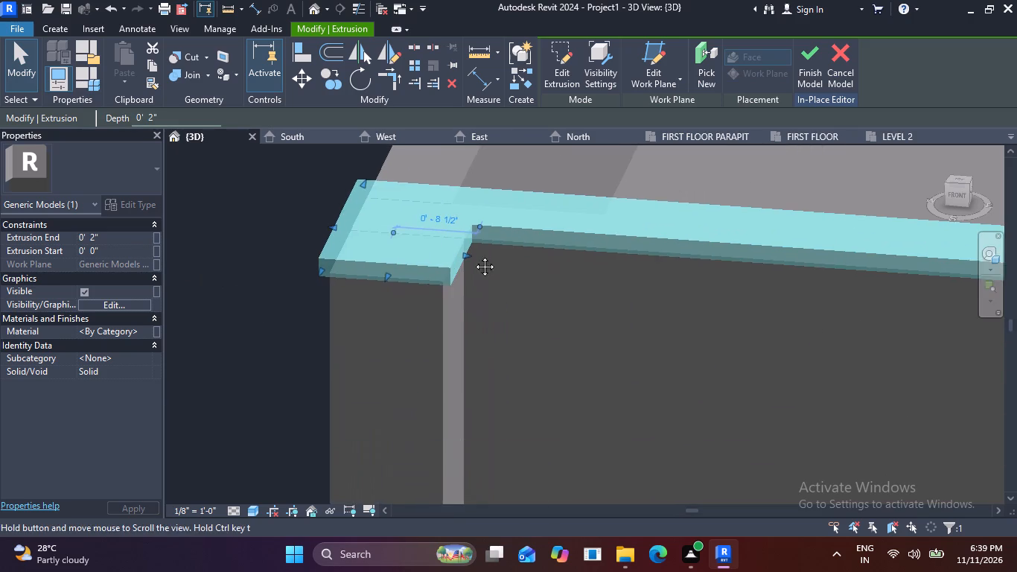
{"action": "middle_click_drag", "start_coordinate": [474, 255], "coordinate": [475, 255]}
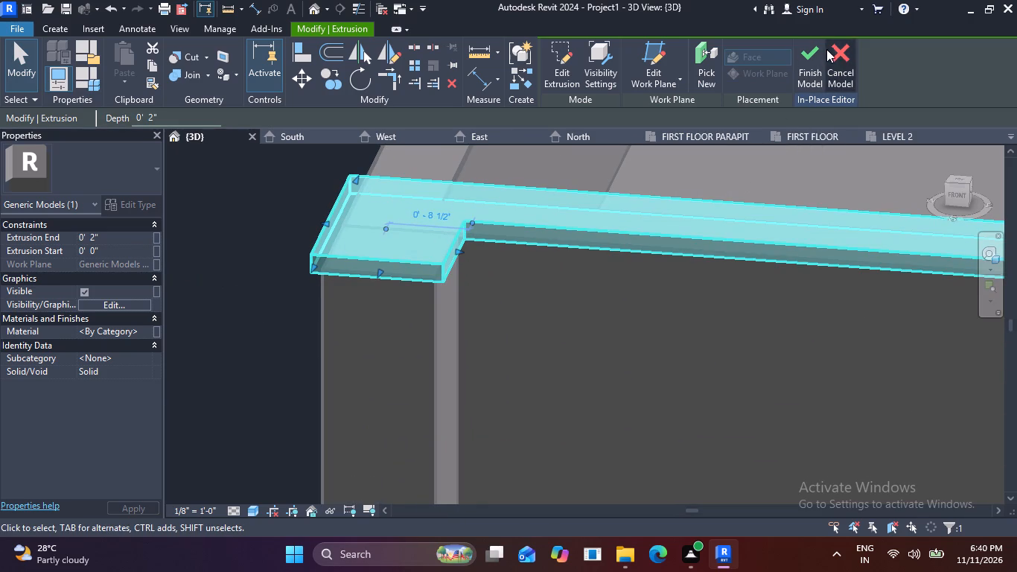
{"action": "left_click", "coordinate": [812, 51]}
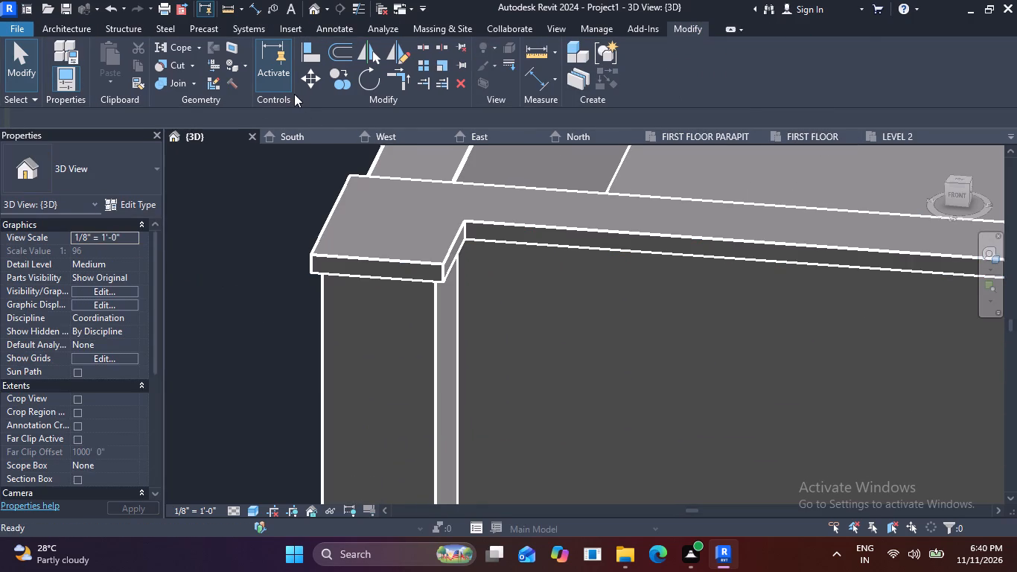
Examine the cap along the front parapet and the front facade from several angles.
{"action": "scroll", "coordinate": [558, 118], "scroll_direction": "down", "scroll_amount": 4}
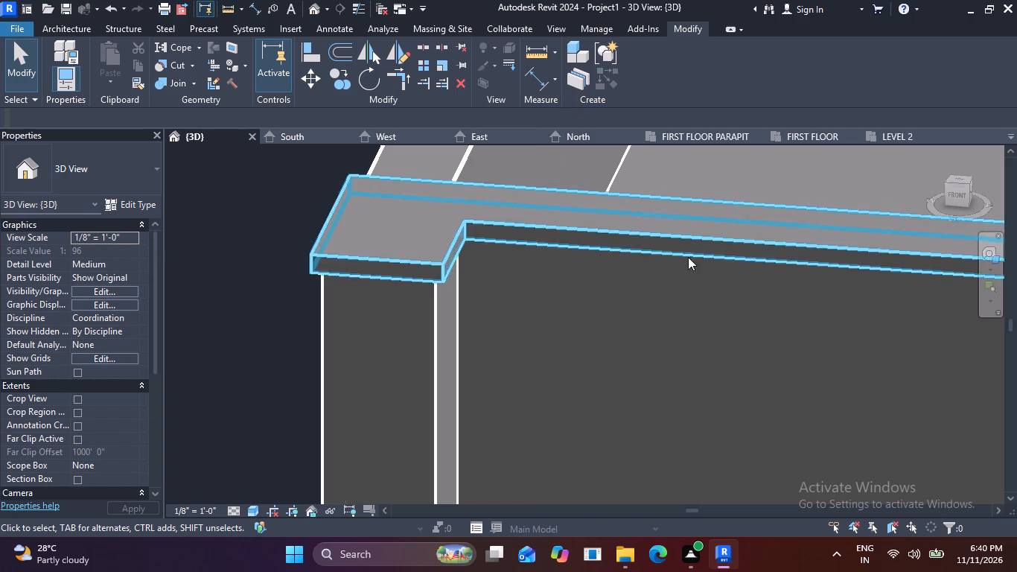
{"action": "scroll", "coordinate": [693, 269], "scroll_direction": "down", "scroll_amount": 3}
{"action": "middle_click_drag", "start_coordinate": [794, 320], "coordinate": [416, 244]}
{"action": "middle_click_drag", "start_coordinate": [568, 328], "coordinate": [556, 259], "text": "shift"}
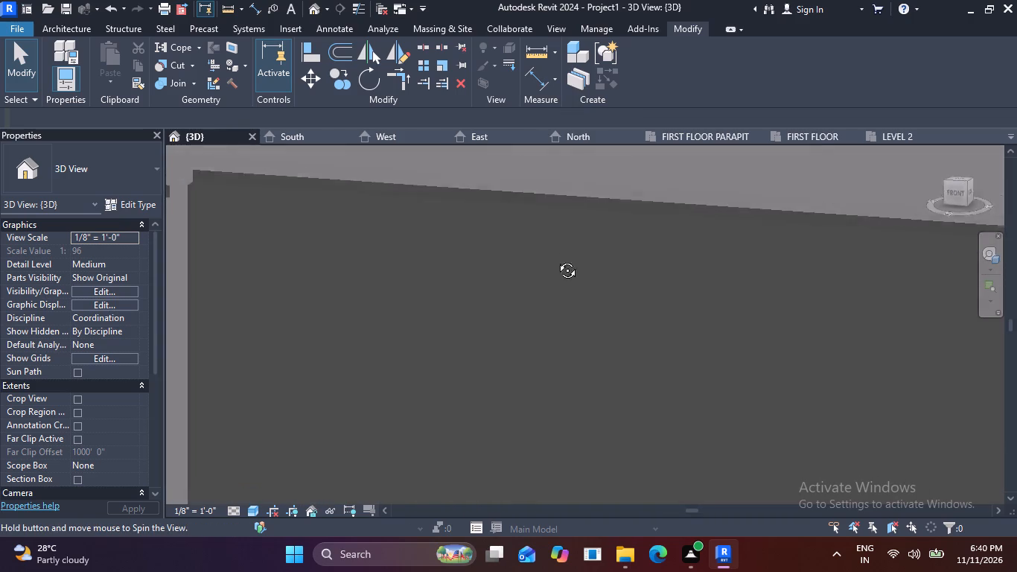
{"action": "middle_click_drag", "start_coordinate": [556, 259], "coordinate": [574, 179], "text": "shift"}
{"action": "scroll", "coordinate": [602, 258], "scroll_direction": "down", "scroll_amount": 5}
{"action": "middle_click_drag", "start_coordinate": [742, 353], "coordinate": [624, 323]}
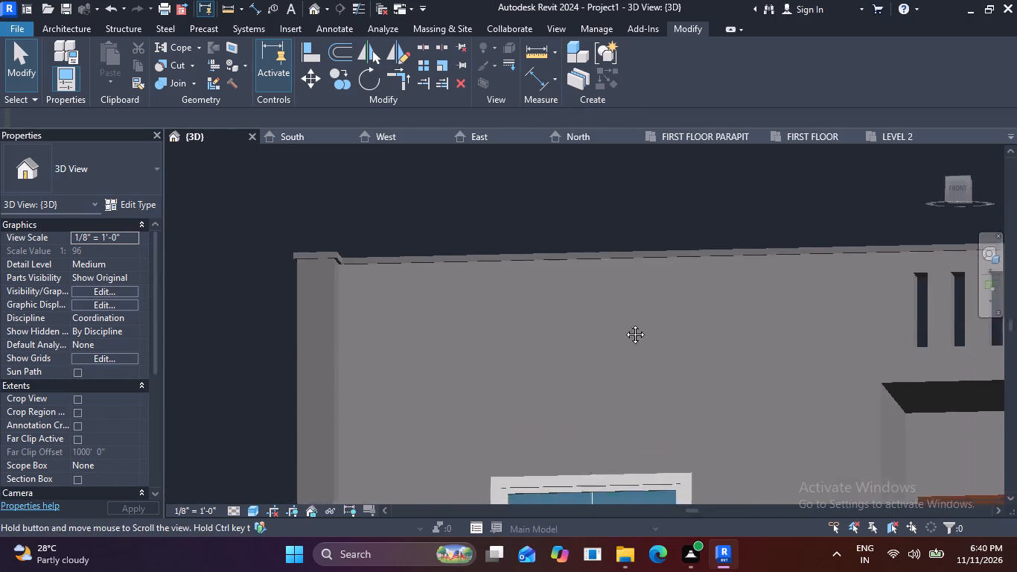
{"action": "middle_click_drag", "start_coordinate": [624, 323], "coordinate": [539, 302]}
{"action": "scroll", "coordinate": [596, 288], "scroll_direction": "down", "scroll_amount": 3}
{"action": "middle_click_drag", "start_coordinate": [764, 314], "coordinate": [526, 256]}
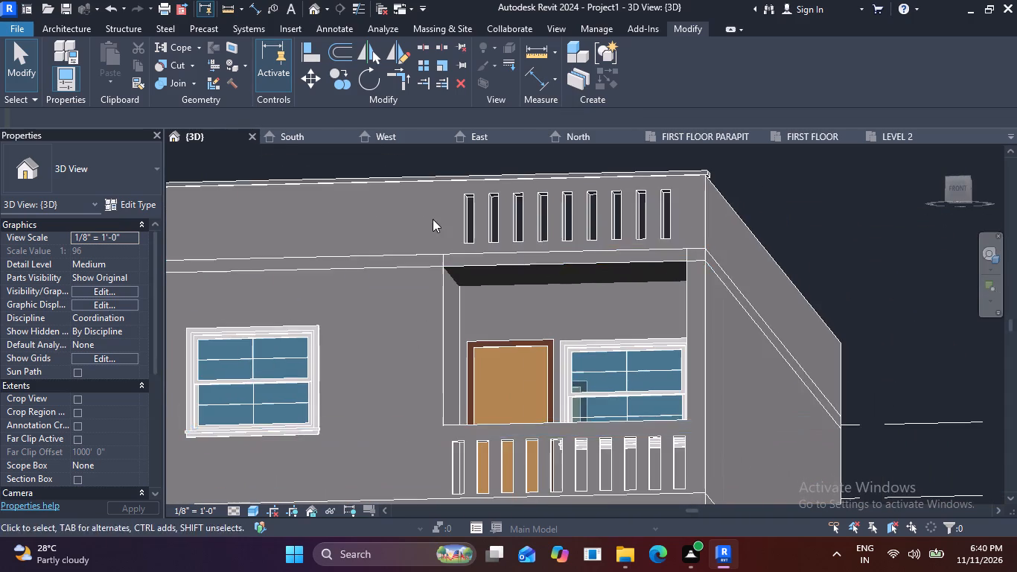
{"action": "middle_click_drag", "start_coordinate": [433, 219], "coordinate": [536, 291]}
{"action": "middle_click_drag", "start_coordinate": [415, 295], "coordinate": [457, 327], "text": "shift"}
{"action": "middle_click_drag", "start_coordinate": [456, 311], "coordinate": [460, 326]}
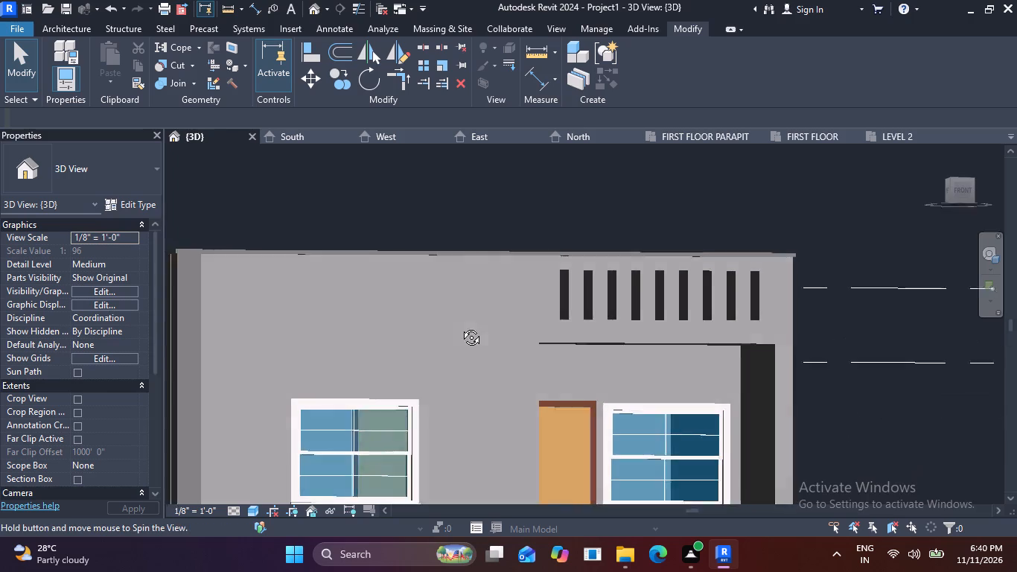
{"action": "middle_click_drag", "start_coordinate": [460, 326], "coordinate": [462, 339]}
{"action": "scroll", "coordinate": [445, 322], "scroll_direction": "down", "scroll_amount": 1}
{"action": "middle_click_drag", "start_coordinate": [522, 362], "coordinate": [619, 337]}
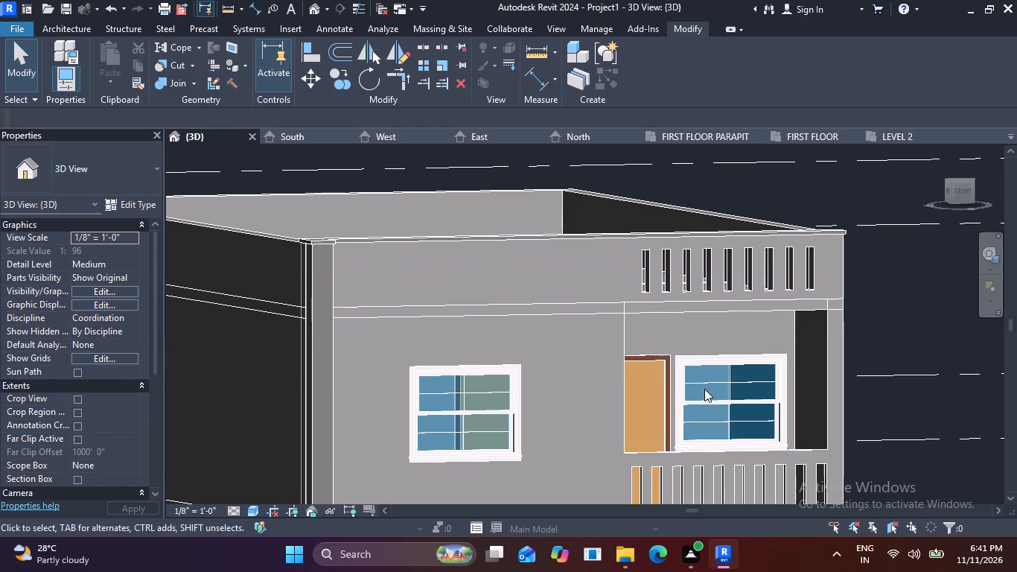
{"action": "key", "text": "grave"}
{"action": "scroll", "coordinate": [684, 316], "scroll_direction": "down", "scroll_amount": 2}
{"action": "middle_click_drag", "start_coordinate": [660, 335], "coordinate": [613, 260]}
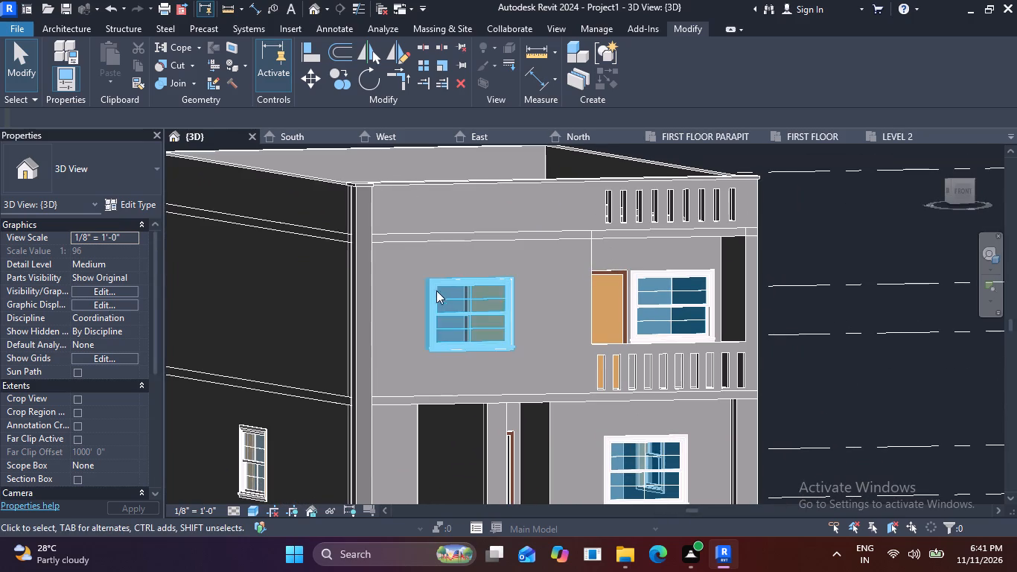
{"action": "middle_click_drag", "start_coordinate": [605, 325], "coordinate": [523, 344], "text": "shift"}
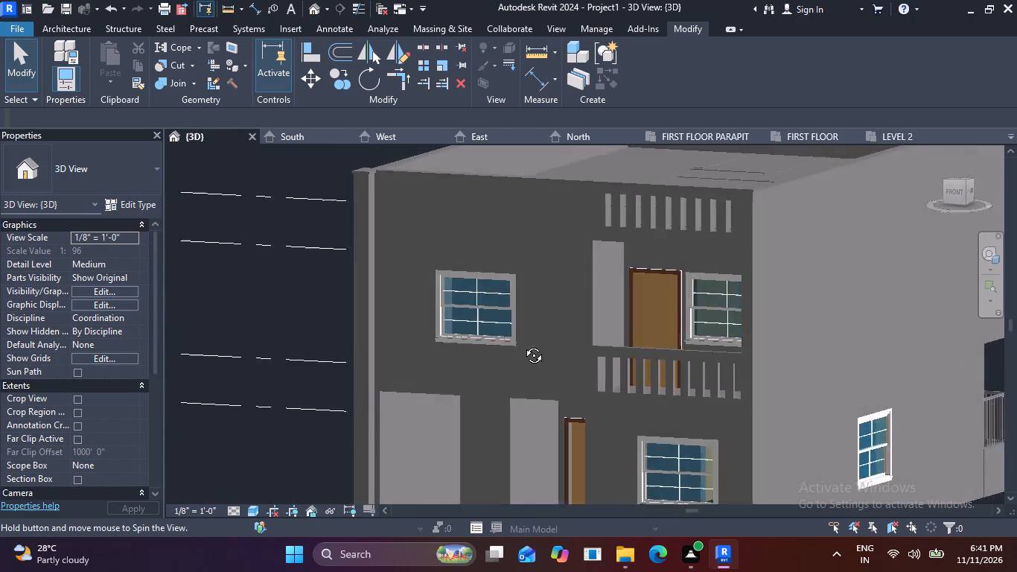
{"action": "middle_click_drag", "start_coordinate": [523, 344], "coordinate": [516, 343], "text": "shift"}
{"action": "middle_click_drag", "start_coordinate": [523, 237], "coordinate": [514, 189], "text": "shift"}
{"action": "middle_click_drag", "start_coordinate": [463, 223], "coordinate": [500, 296]}
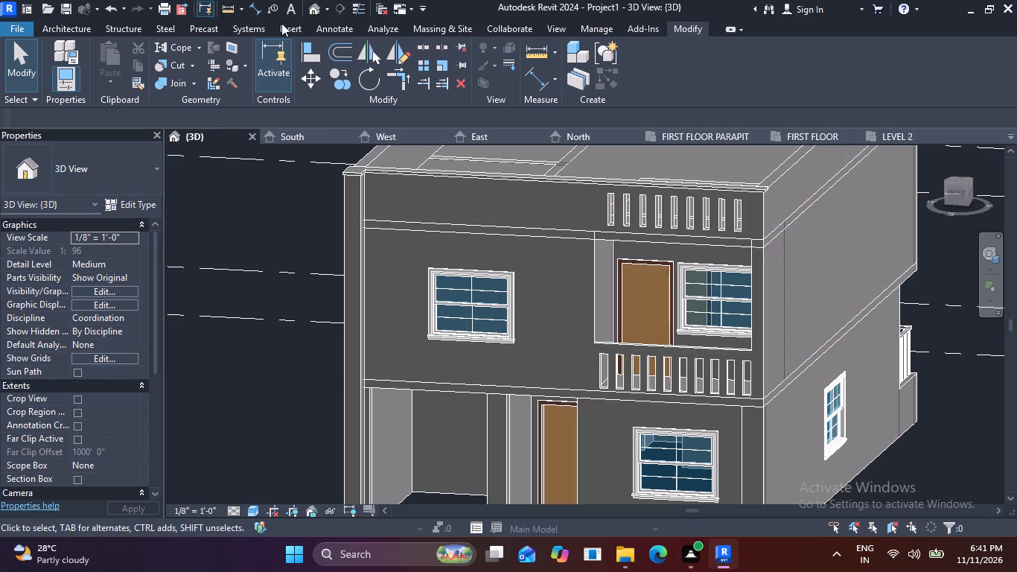
Create a new in-place component in the Generic Models category, keeping the default name.
{"action": "left_click", "coordinate": [66, 29]}
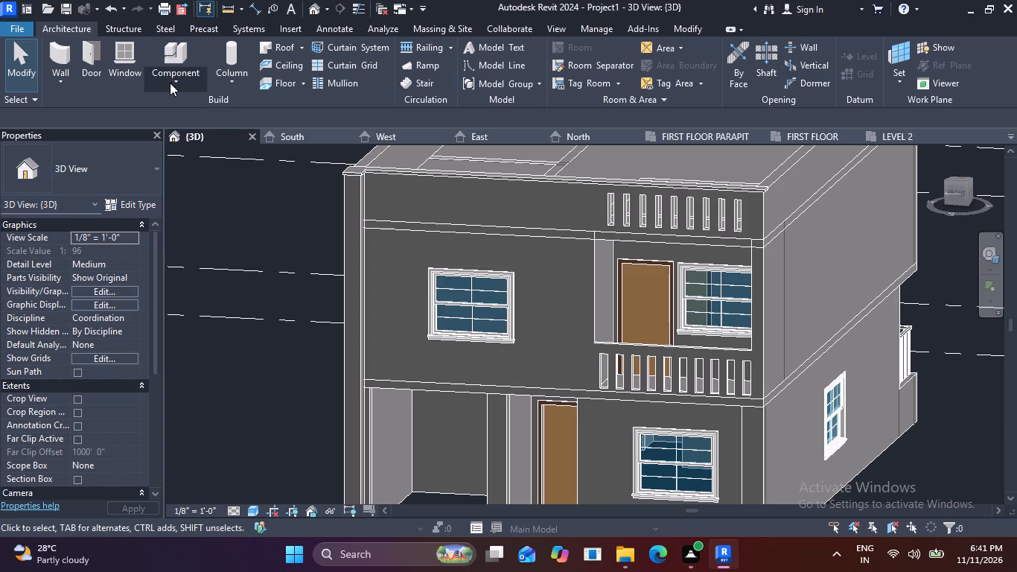
{"action": "left_click", "coordinate": [170, 82]}
{"action": "left_click", "coordinate": [206, 134]}
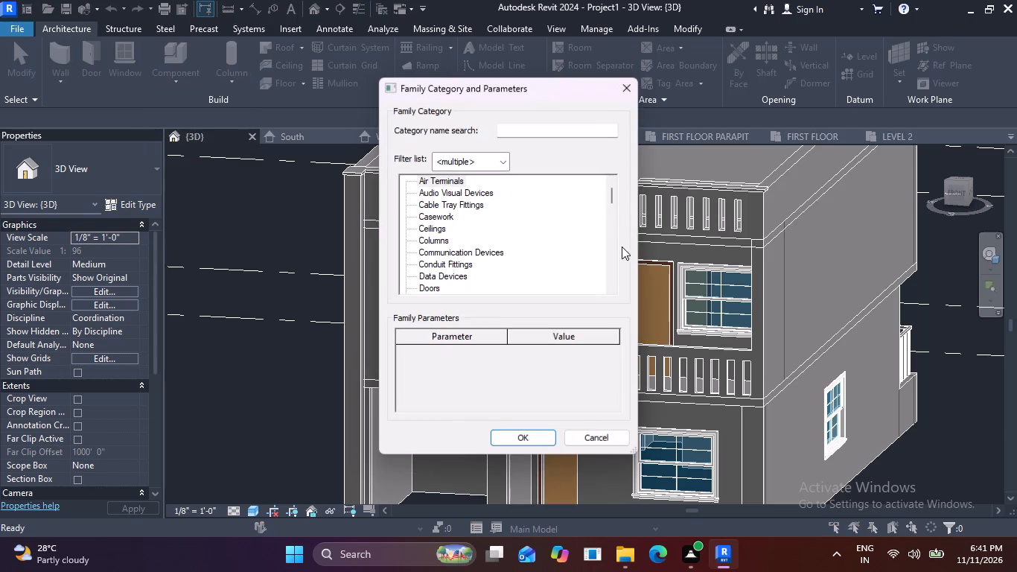
{"action": "scroll", "coordinate": [458, 244], "scroll_direction": "down", "scroll_amount": 6}
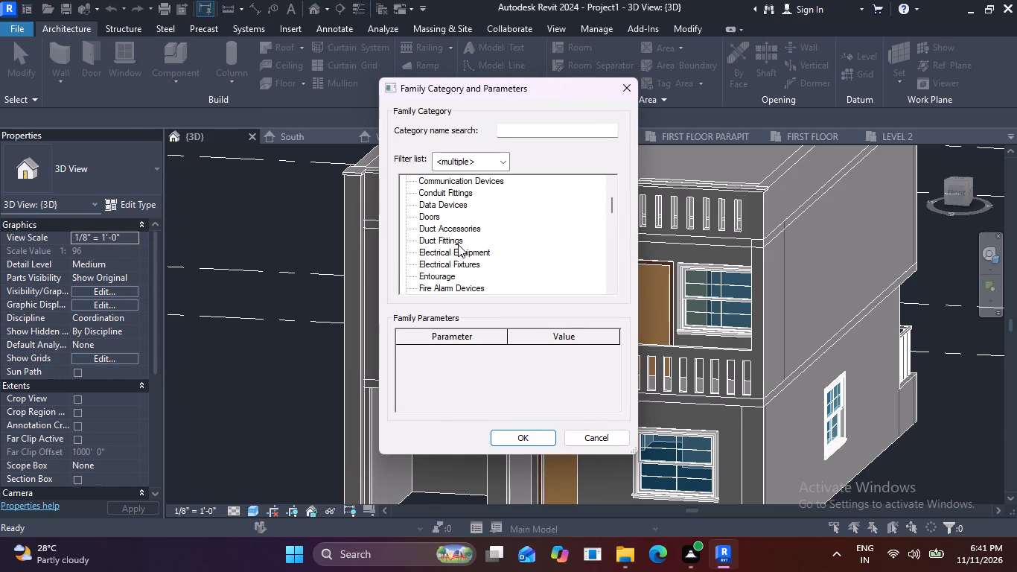
{"action": "scroll", "coordinate": [458, 244], "scroll_direction": "down", "scroll_amount": 2}
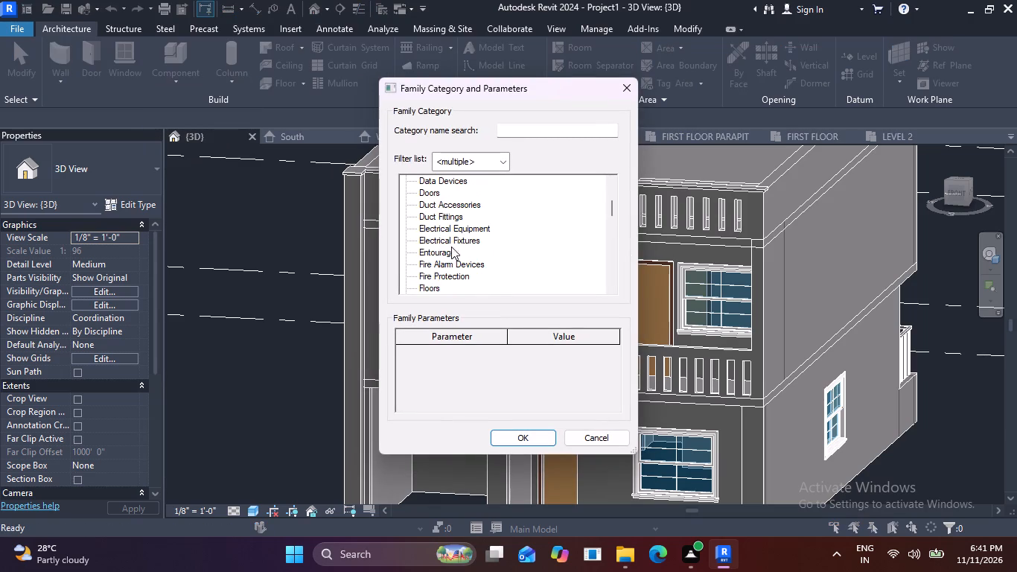
{"action": "scroll", "coordinate": [453, 220], "scroll_direction": "down", "scroll_amount": 8}
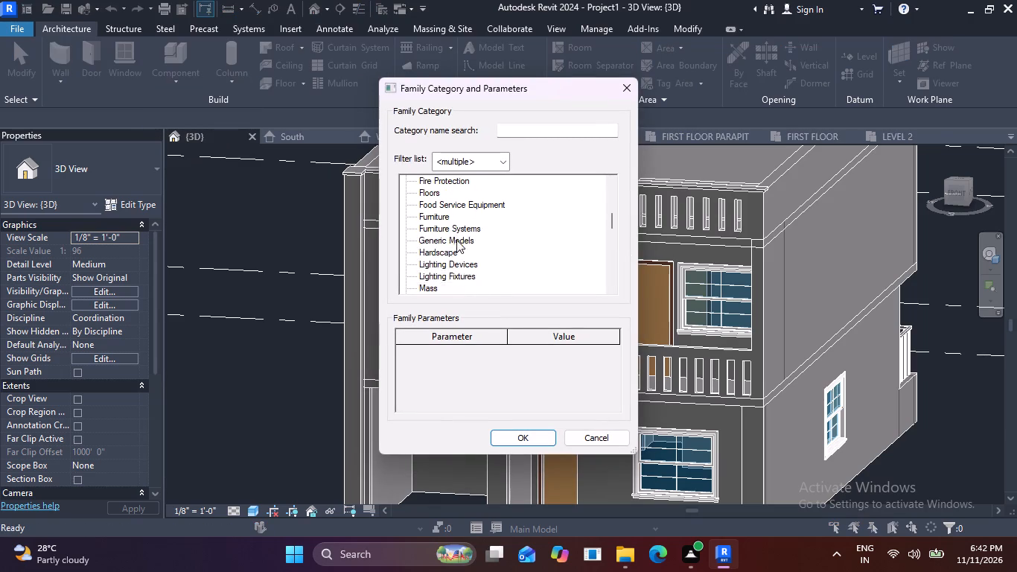
{"action": "scroll", "coordinate": [456, 240], "scroll_direction": "up", "scroll_amount": 18}
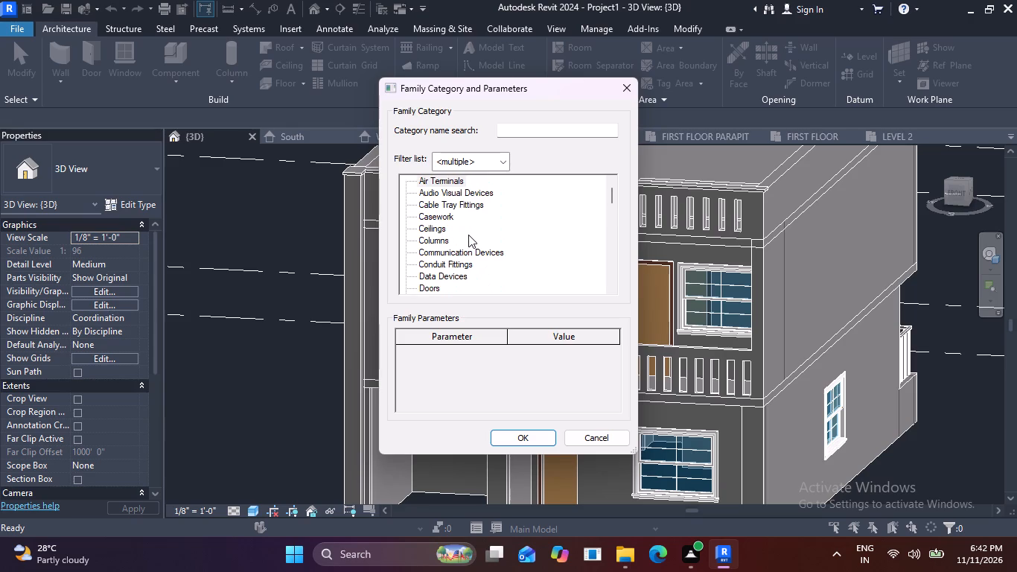
{"action": "scroll", "coordinate": [468, 235], "scroll_direction": "up", "scroll_amount": 1}
{"action": "scroll", "coordinate": [468, 235], "scroll_direction": "down", "scroll_amount": 9}
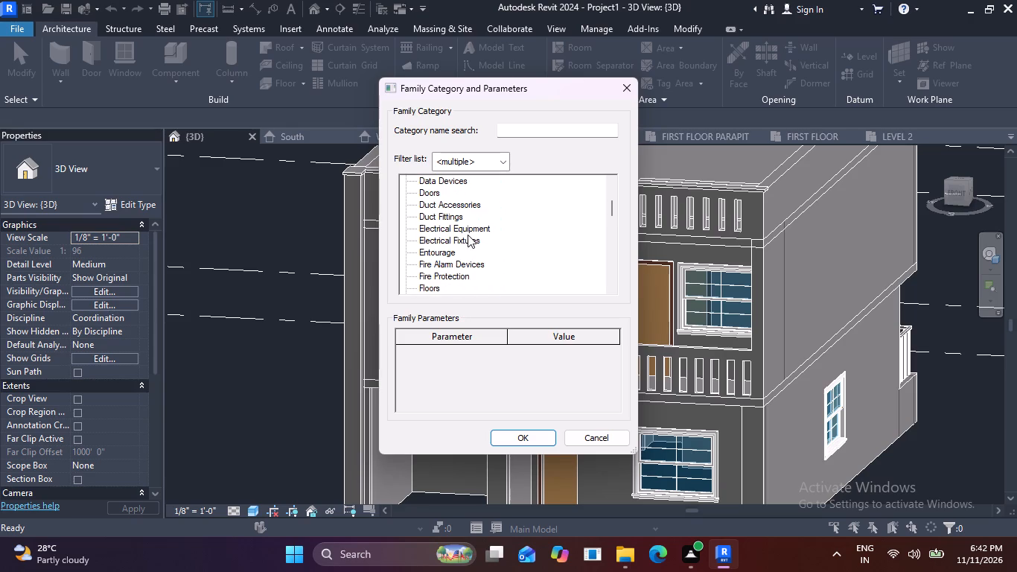
{"action": "scroll", "coordinate": [468, 235], "scroll_direction": "down", "scroll_amount": 6}
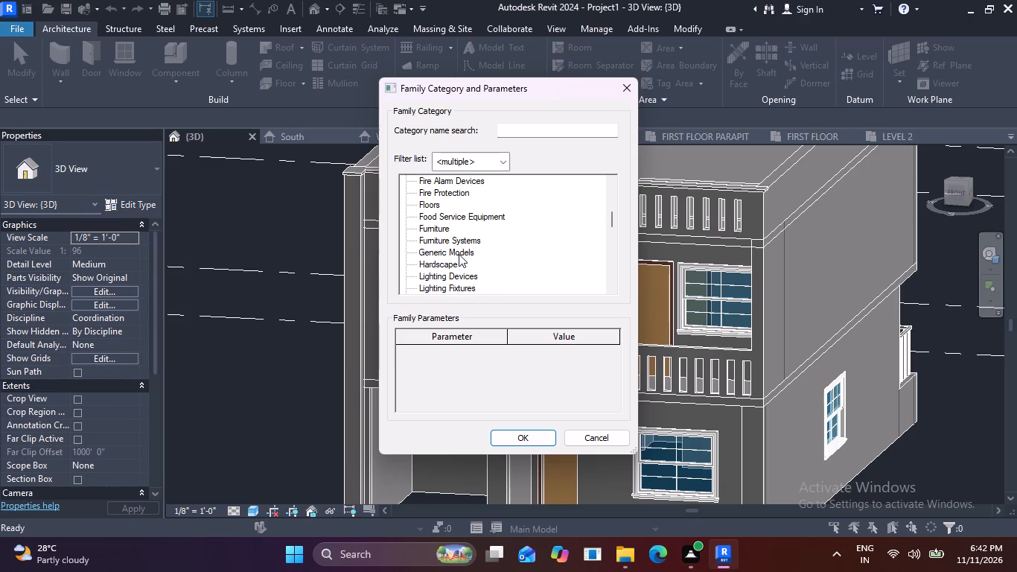
{"action": "left_click", "coordinate": [459, 251]}
{"action": "left_click", "coordinate": [534, 436]}
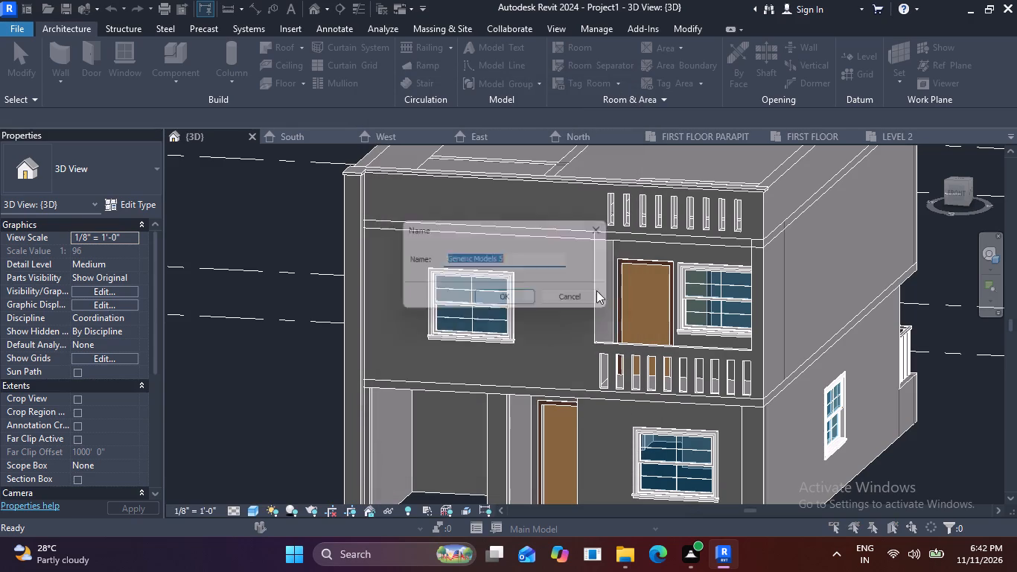
{"action": "left_click", "coordinate": [501, 299]}
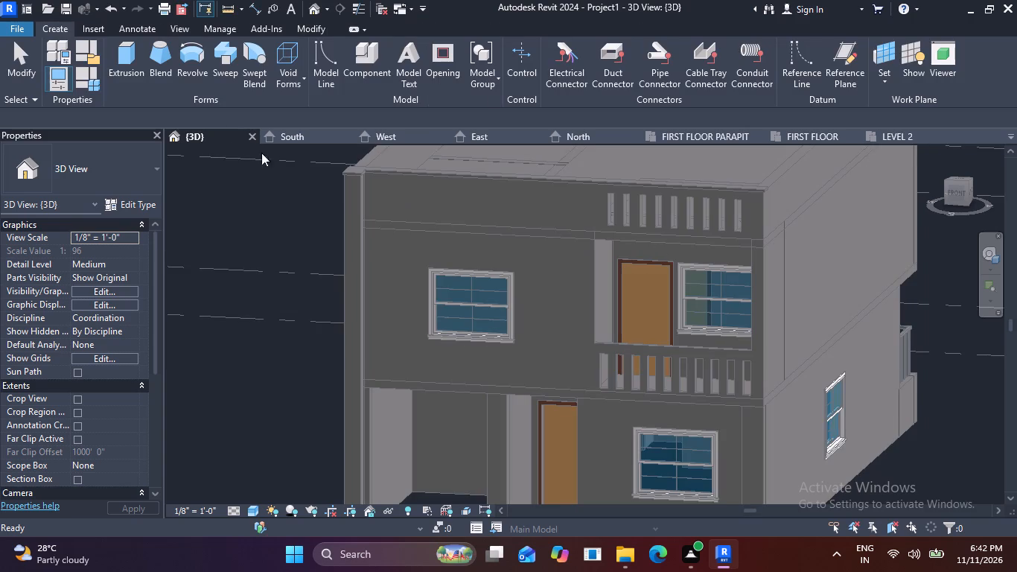
Start an extrusion and pick the front face of the upper-storey 9" wall as its work plane.
{"action": "left_click", "coordinate": [113, 60]}
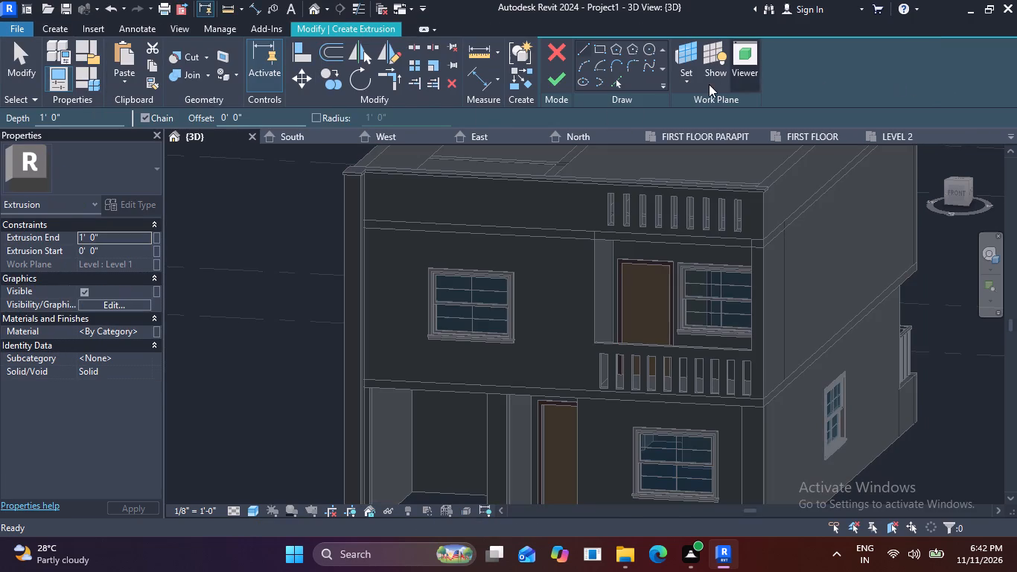
{"action": "left_click", "coordinate": [692, 80]}
{"action": "left_click", "coordinate": [704, 139]}
{"action": "scroll", "coordinate": [676, 238], "scroll_direction": "down", "scroll_amount": 1}
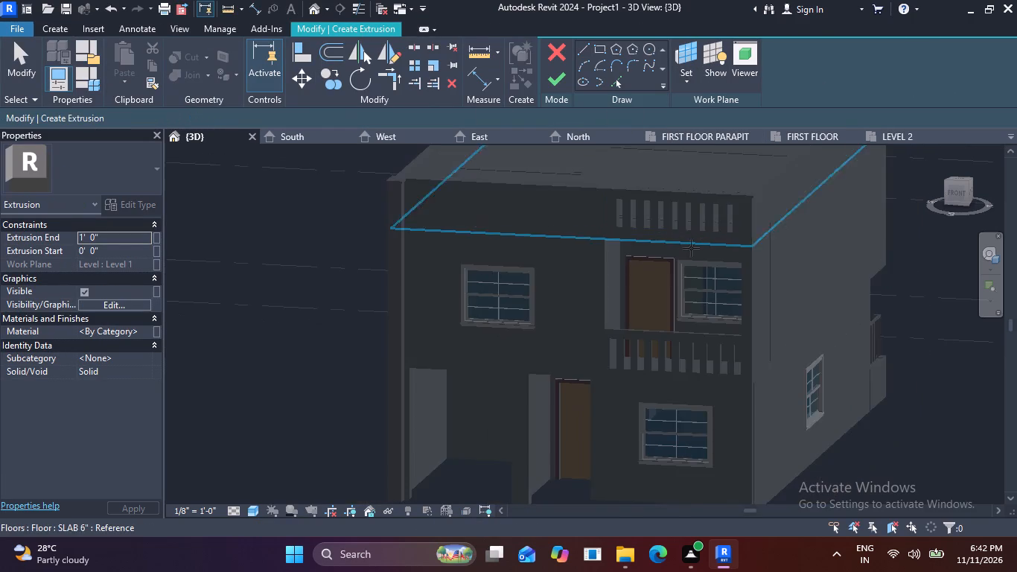
{"action": "scroll", "coordinate": [730, 251], "scroll_direction": "up", "scroll_amount": 2}
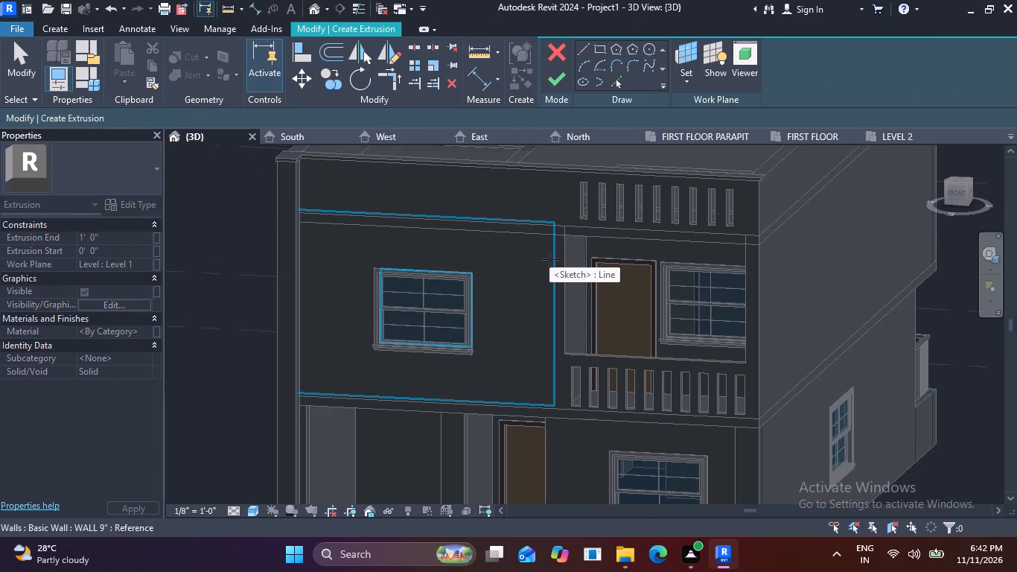
{"action": "left_click", "coordinate": [549, 259]}
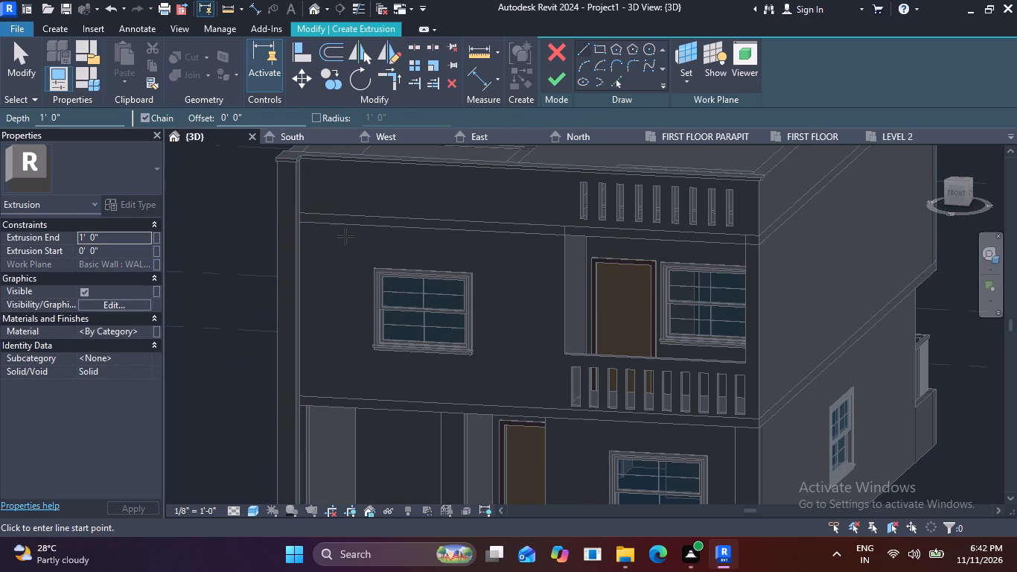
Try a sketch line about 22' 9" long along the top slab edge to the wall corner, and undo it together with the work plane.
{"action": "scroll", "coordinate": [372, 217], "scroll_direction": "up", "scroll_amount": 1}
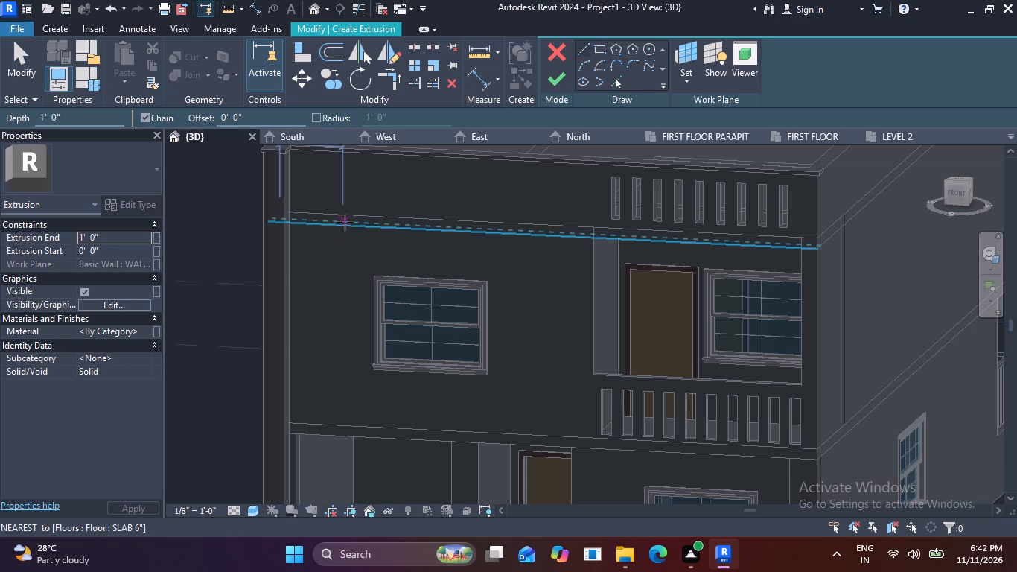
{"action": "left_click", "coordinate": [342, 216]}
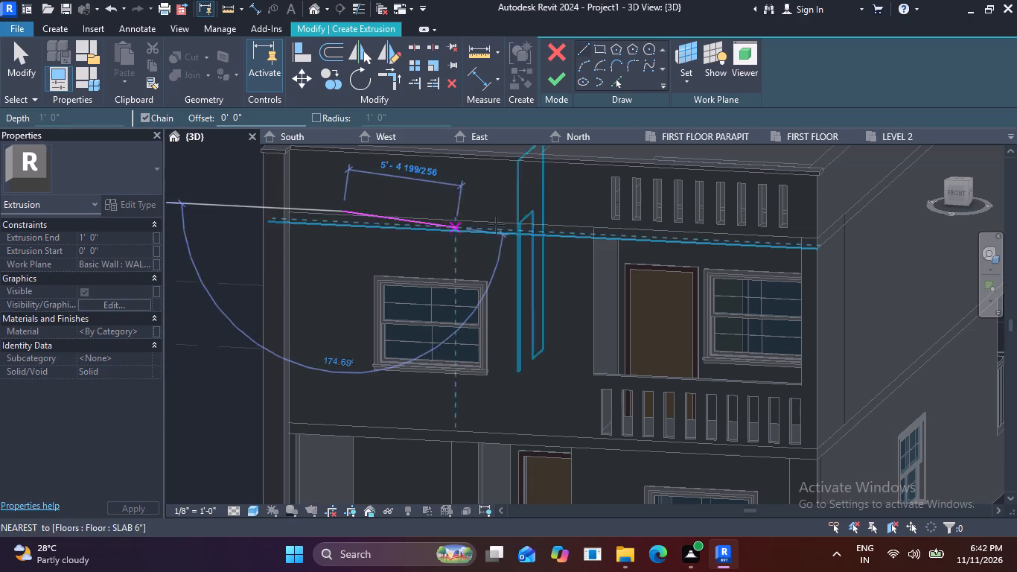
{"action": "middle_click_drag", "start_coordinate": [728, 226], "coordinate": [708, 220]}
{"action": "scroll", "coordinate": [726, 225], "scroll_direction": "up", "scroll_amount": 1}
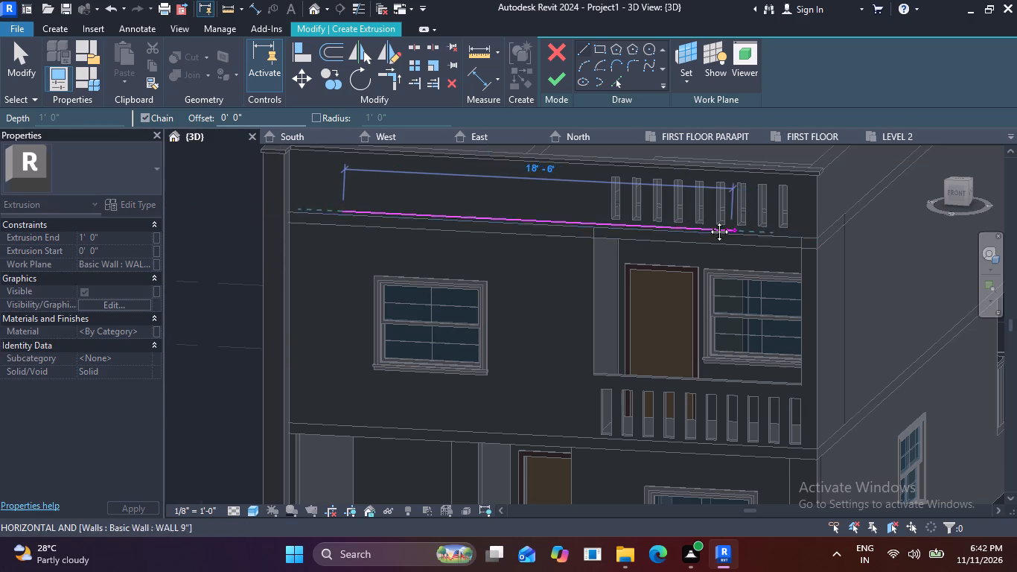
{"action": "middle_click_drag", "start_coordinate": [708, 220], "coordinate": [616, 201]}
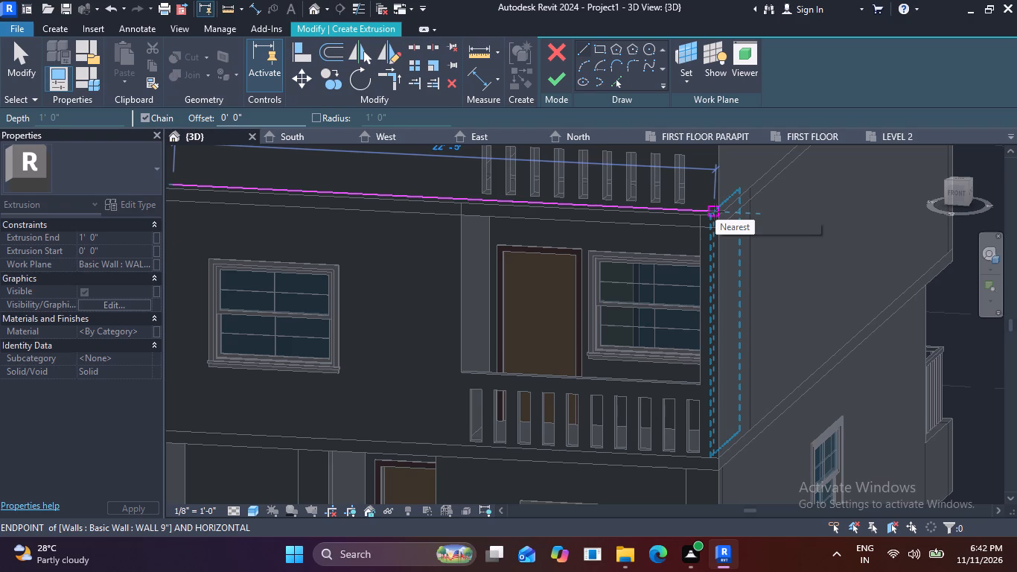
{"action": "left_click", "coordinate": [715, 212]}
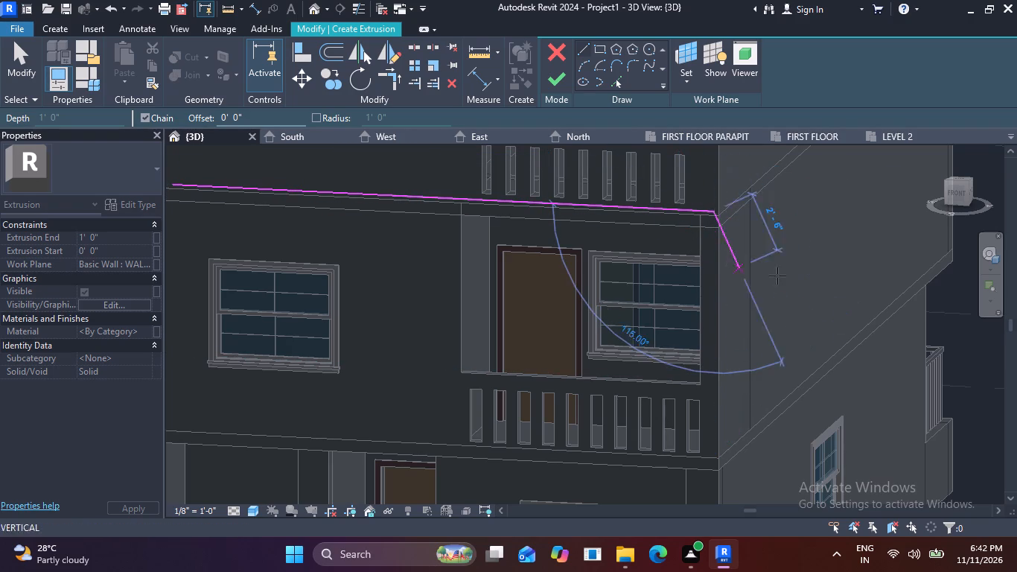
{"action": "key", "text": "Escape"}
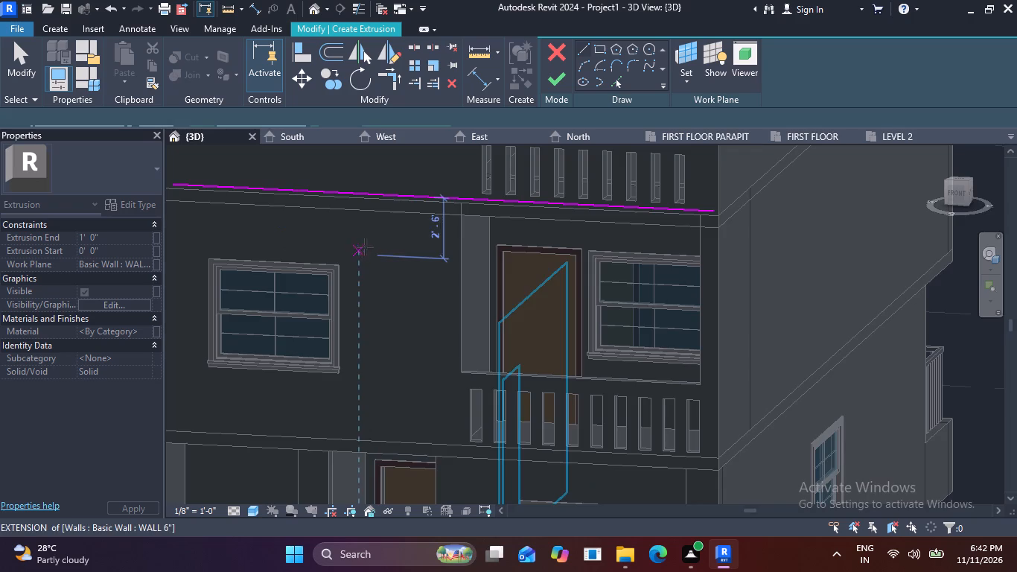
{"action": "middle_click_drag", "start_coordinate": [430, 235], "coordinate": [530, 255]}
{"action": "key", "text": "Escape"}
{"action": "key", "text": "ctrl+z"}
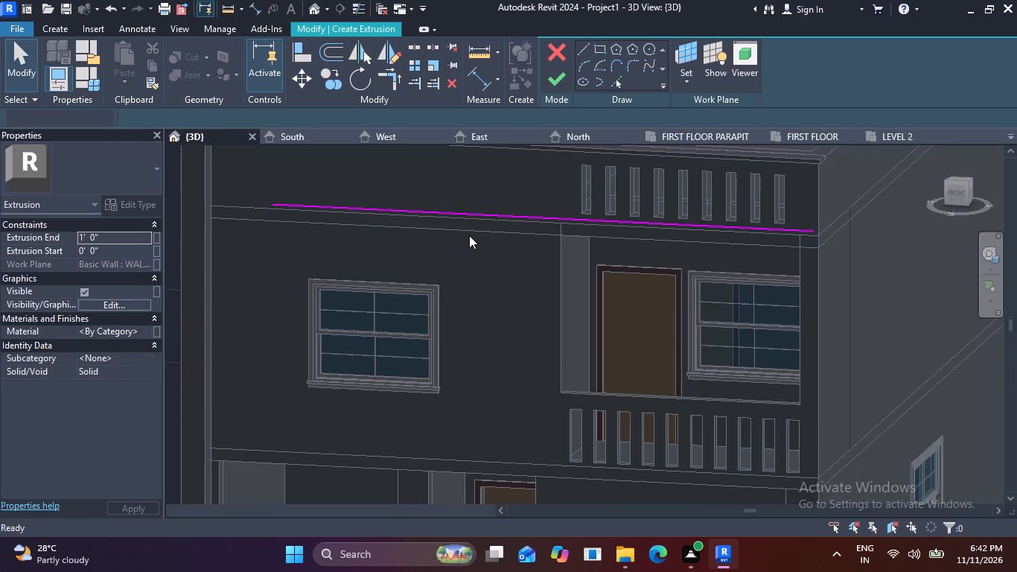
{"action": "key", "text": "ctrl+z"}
Set the extrusion's work plane to the front face of the upper-storey 9" wall by picking it again.
{"action": "middle_click_drag", "start_coordinate": [403, 230], "coordinate": [490, 214]}
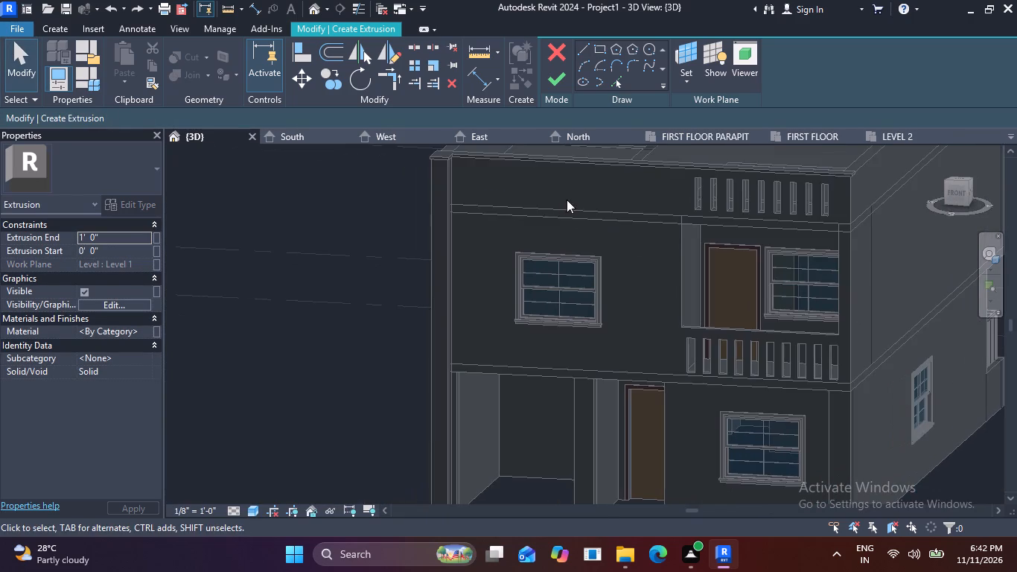
{"action": "middle_click_drag", "start_coordinate": [567, 200], "coordinate": [490, 179]}
{"action": "left_click", "coordinate": [685, 74]}
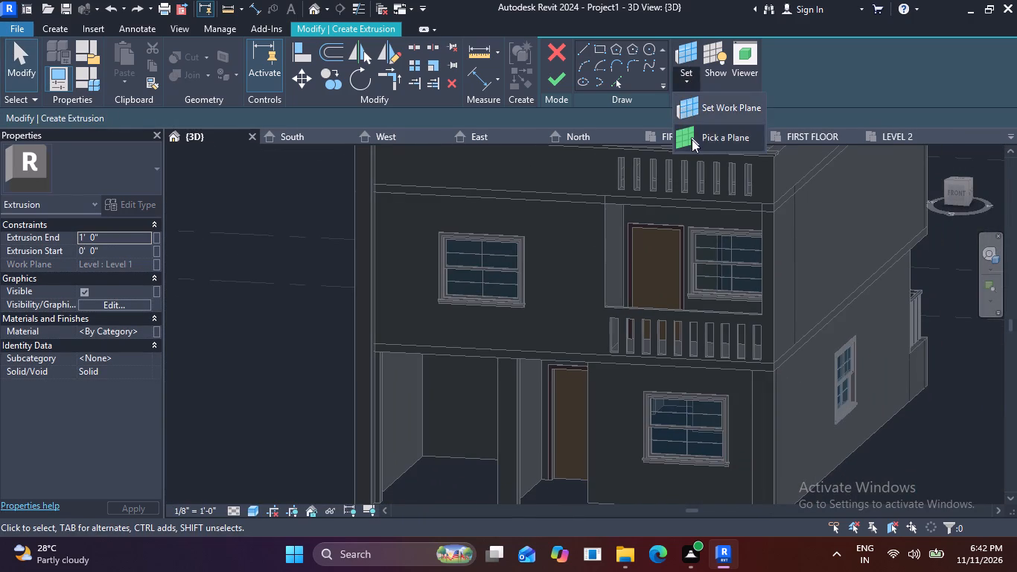
{"action": "left_click", "coordinate": [692, 139]}
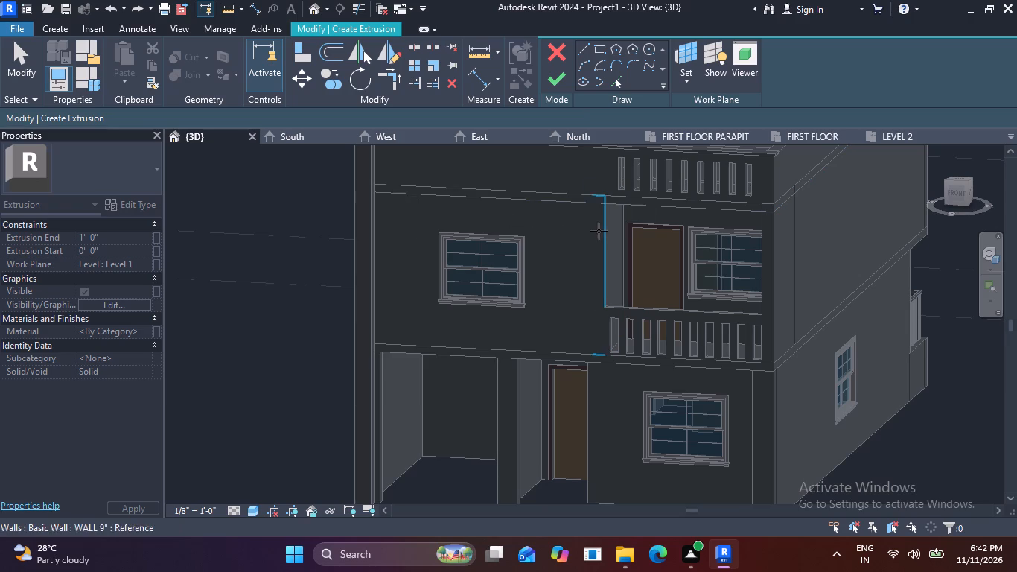
{"action": "left_click", "coordinate": [691, 76]}
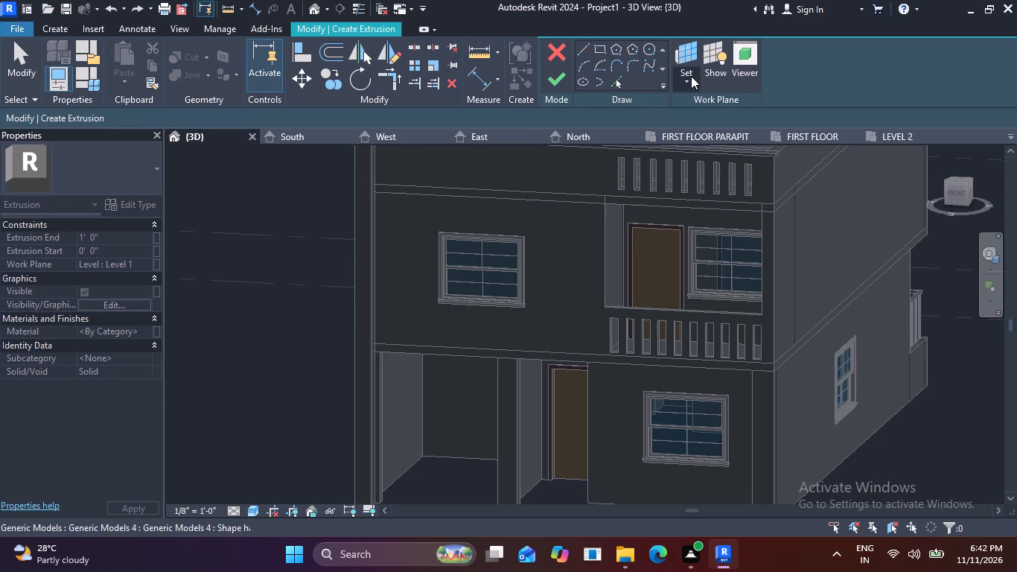
{"action": "left_click", "coordinate": [689, 130]}
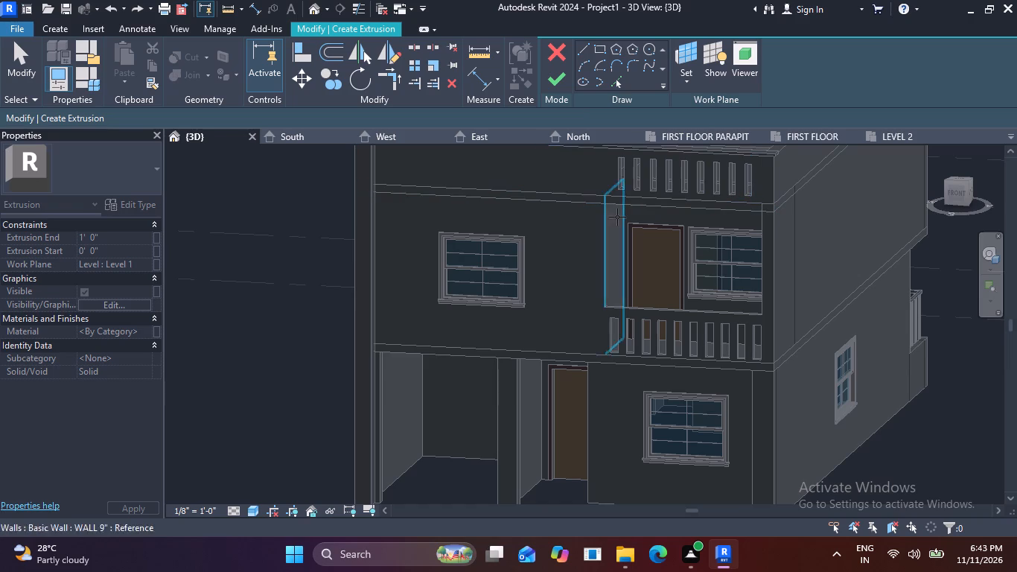
{"action": "left_click", "coordinate": [590, 282]}
Sketch a rectangle about 23' wide by 10' 9" high on the upper-storey front wall, from the top slab edge to the lower slab's outer corner.
{"action": "scroll", "coordinate": [407, 200], "scroll_direction": "up", "scroll_amount": 4}
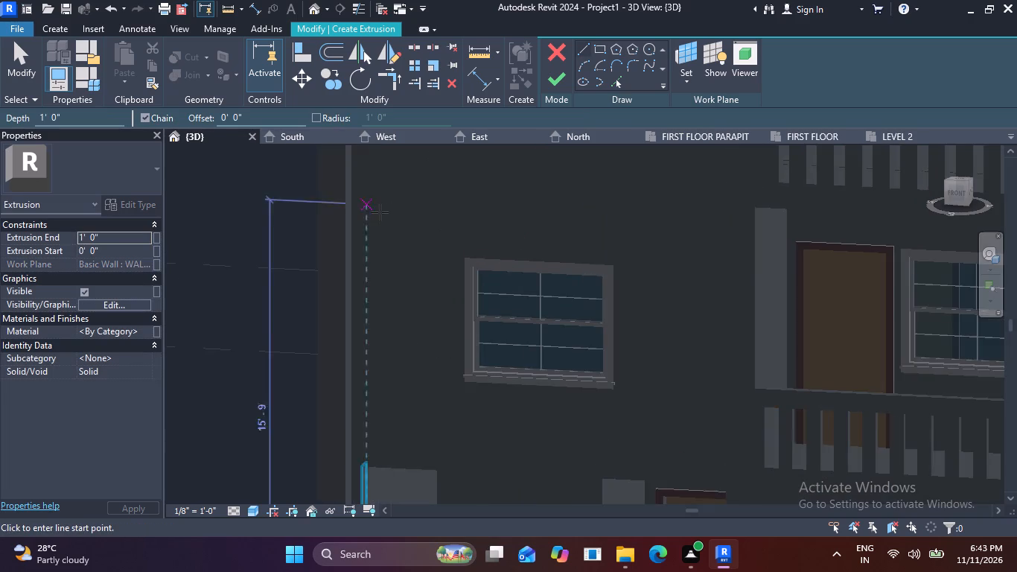
{"action": "scroll", "coordinate": [439, 206], "scroll_direction": "down", "scroll_amount": 3}
{"action": "middle_click_drag", "start_coordinate": [440, 228], "coordinate": [460, 270]}
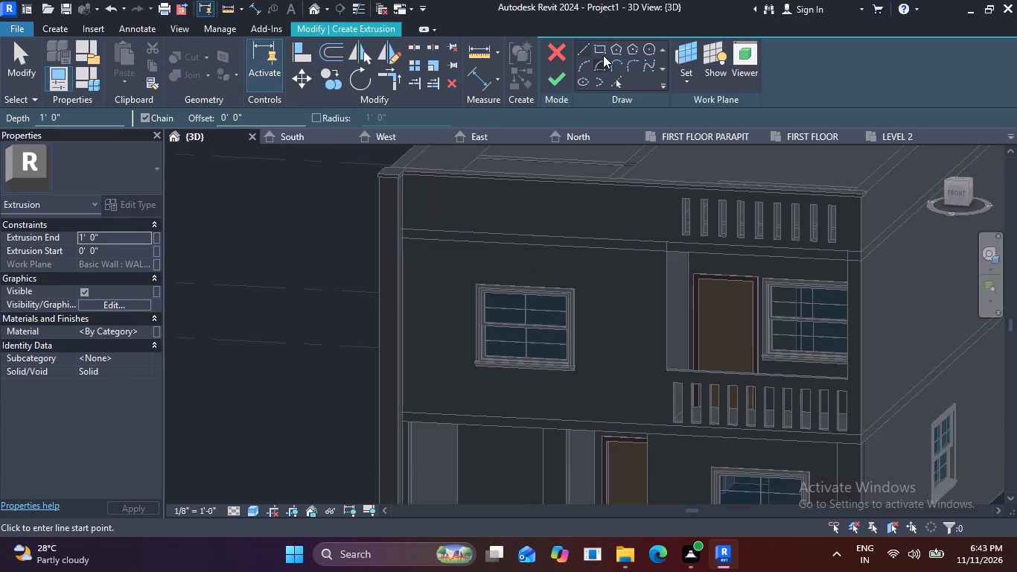
{"action": "left_click", "coordinate": [603, 53]}
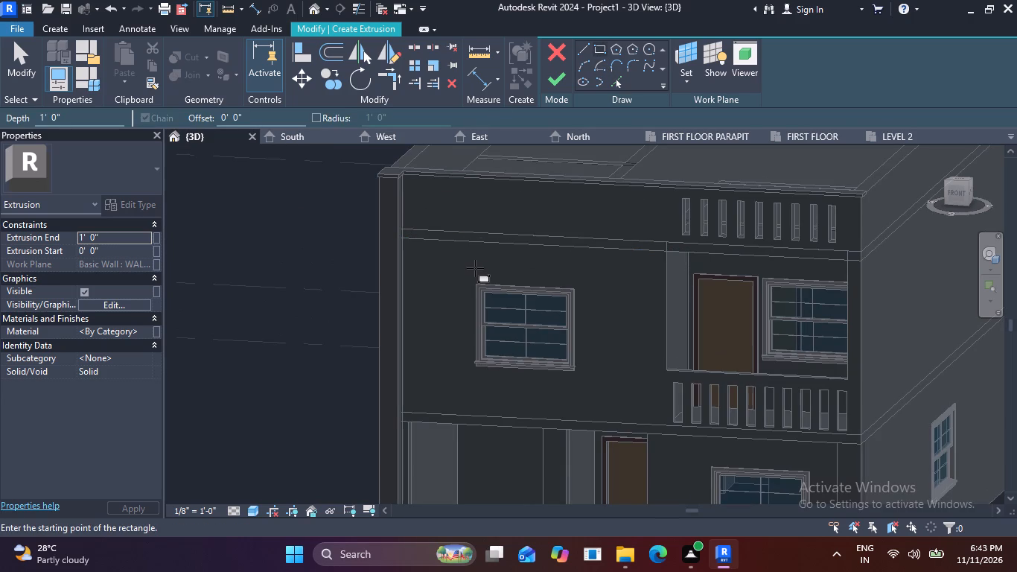
{"action": "left_click", "coordinate": [449, 241]}
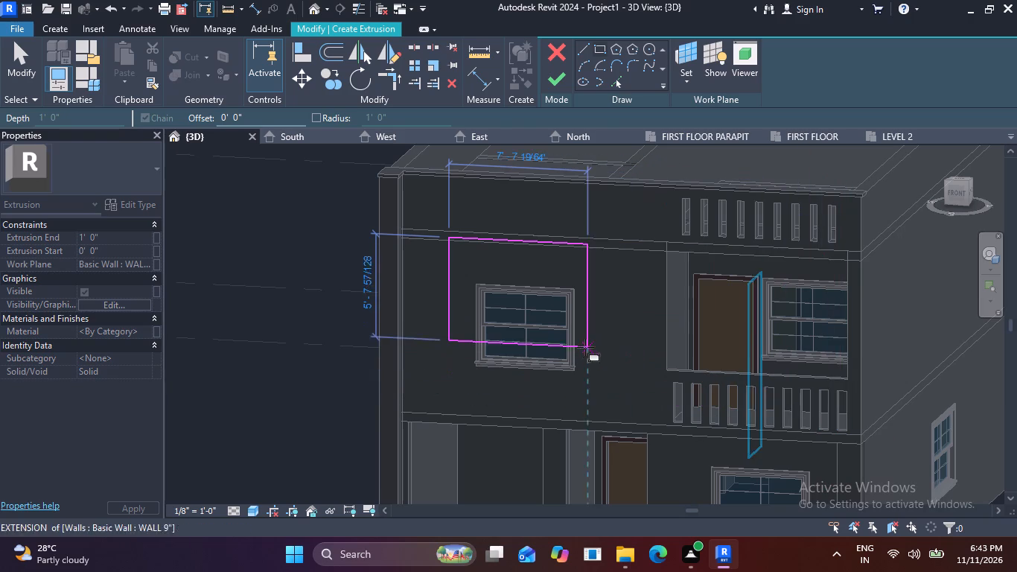
{"action": "key", "text": "Escape"}
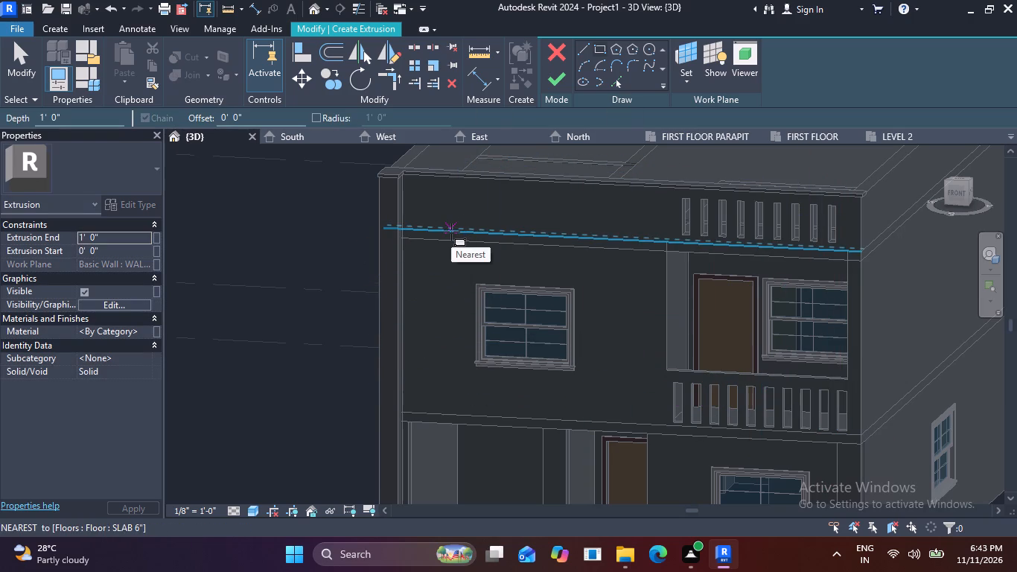
{"action": "left_click", "coordinate": [445, 233]}
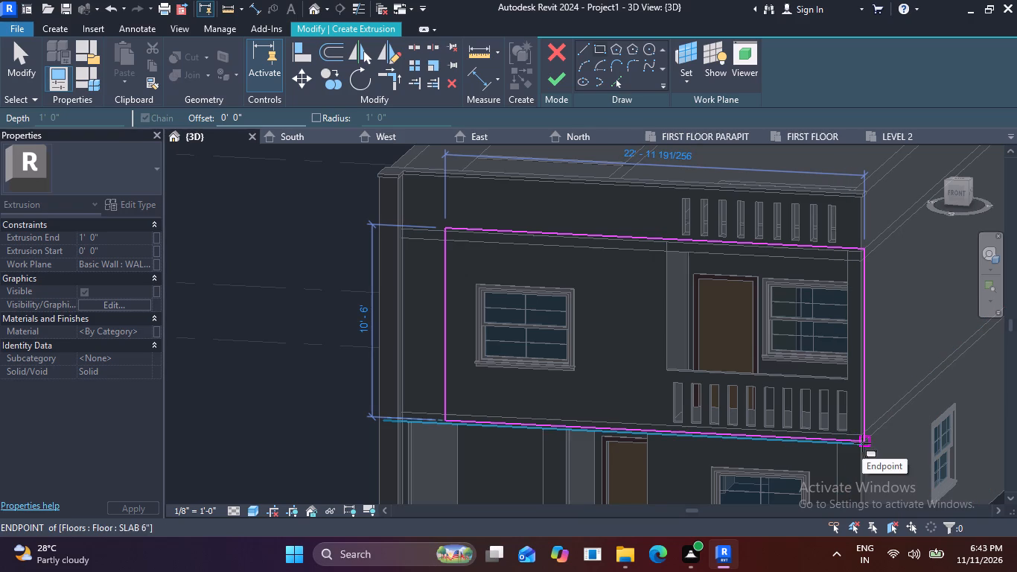
{"action": "scroll", "coordinate": [856, 443], "scroll_direction": "up", "scroll_amount": 4}
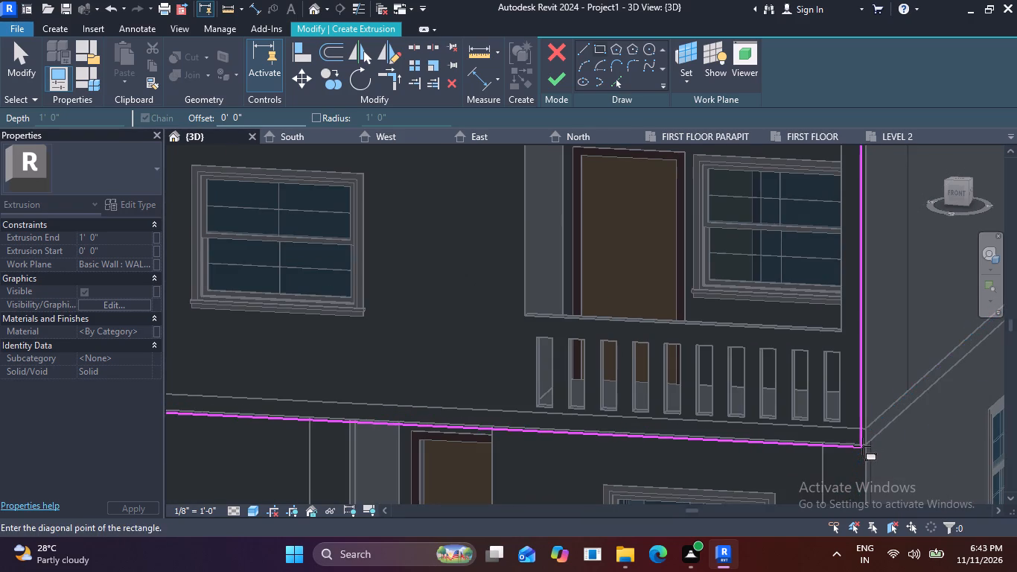
{"action": "scroll", "coordinate": [862, 446], "scroll_direction": "up", "scroll_amount": 6}
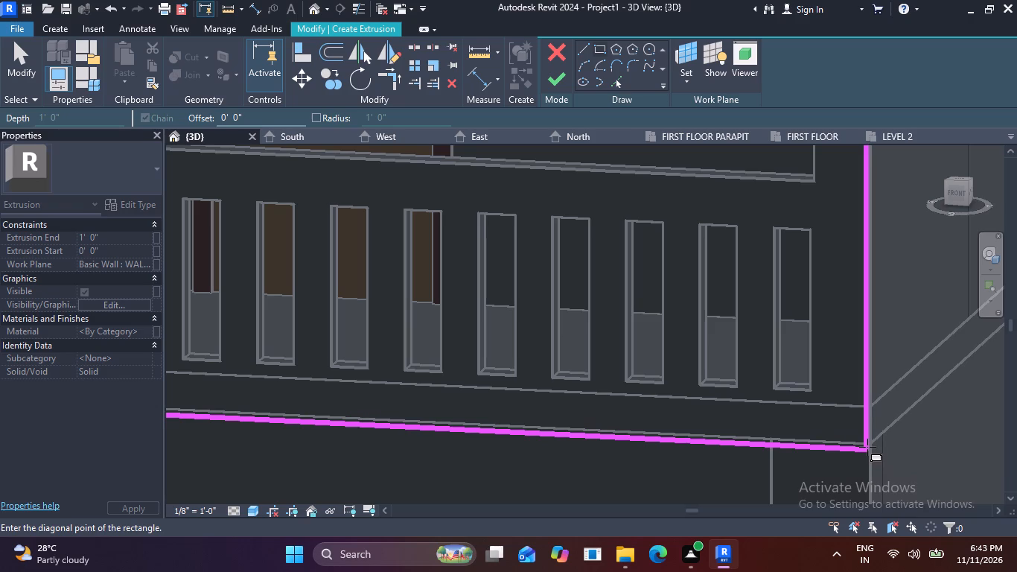
{"action": "left_click", "coordinate": [867, 447]}
{"action": "scroll", "coordinate": [799, 456], "scroll_direction": "down", "scroll_amount": 13}
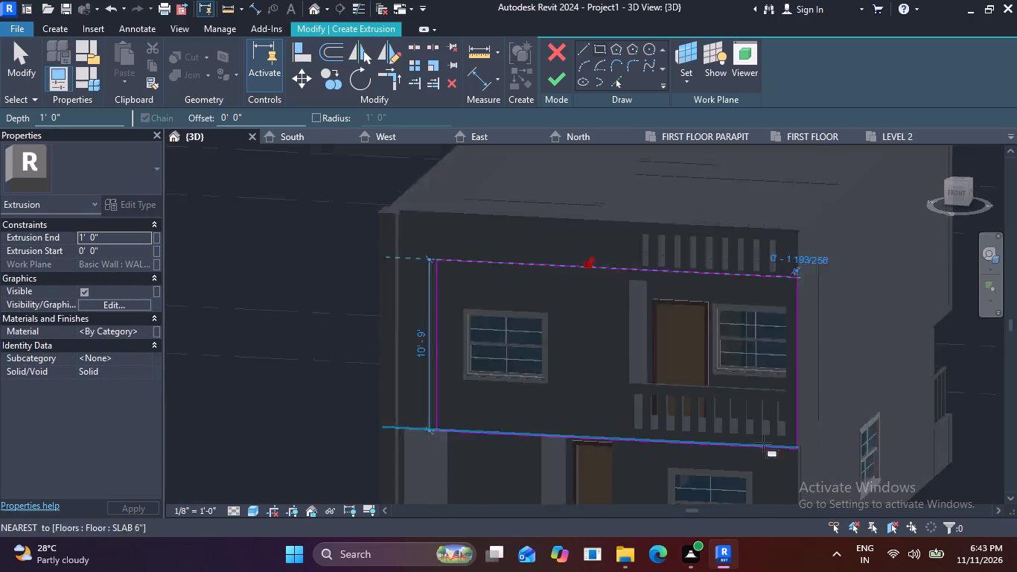
{"action": "middle_click_drag", "start_coordinate": [672, 436], "coordinate": [694, 410]}
{"action": "scroll", "coordinate": [544, 297], "scroll_direction": "up", "scroll_amount": 5}
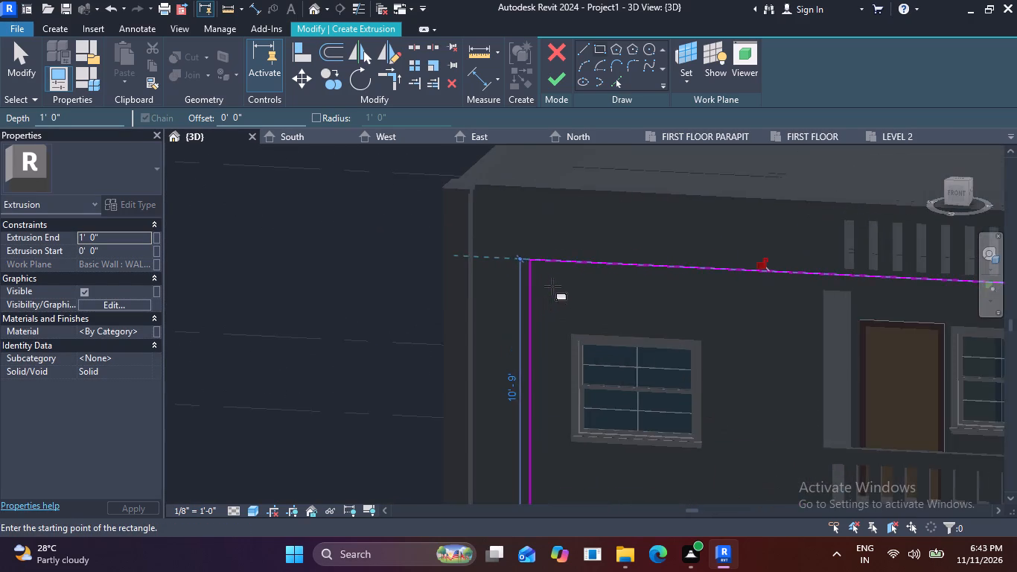
{"action": "scroll", "coordinate": [552, 286], "scroll_direction": "up", "scroll_amount": 4}
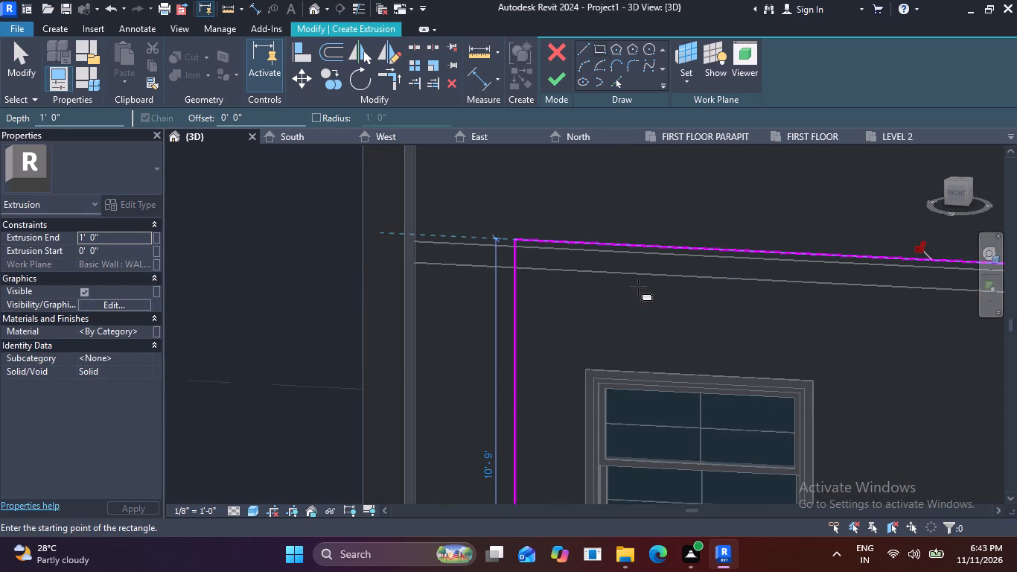
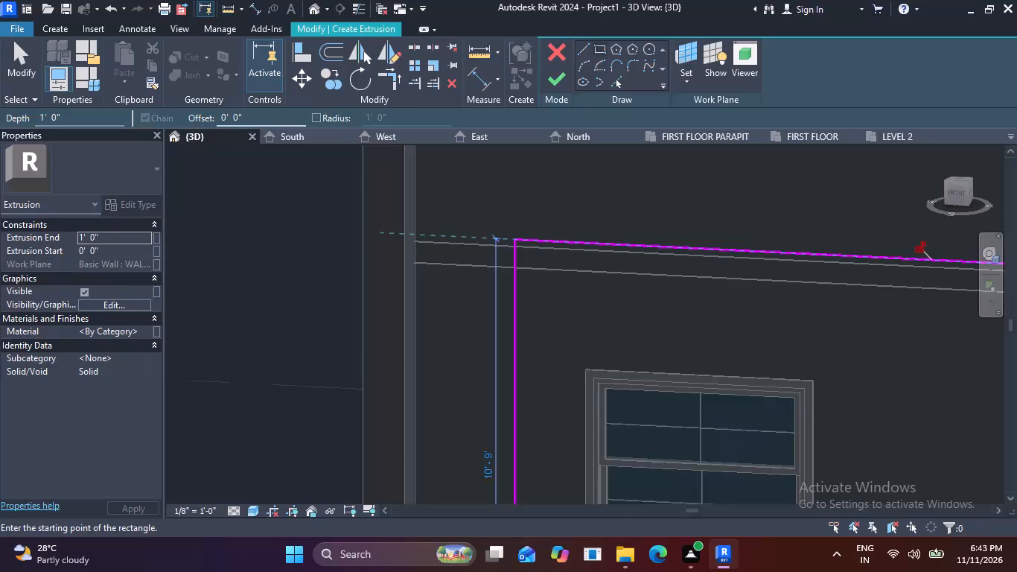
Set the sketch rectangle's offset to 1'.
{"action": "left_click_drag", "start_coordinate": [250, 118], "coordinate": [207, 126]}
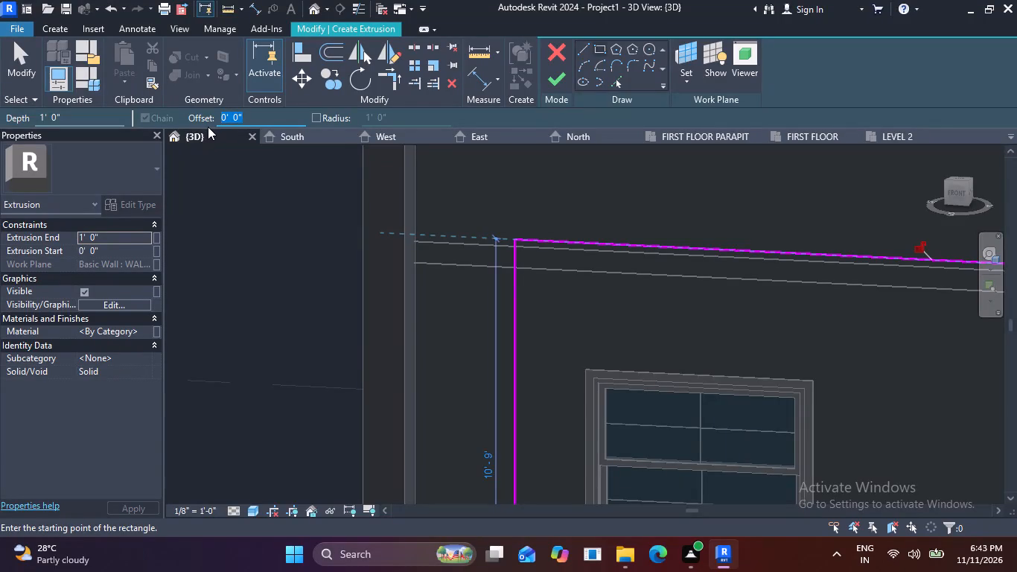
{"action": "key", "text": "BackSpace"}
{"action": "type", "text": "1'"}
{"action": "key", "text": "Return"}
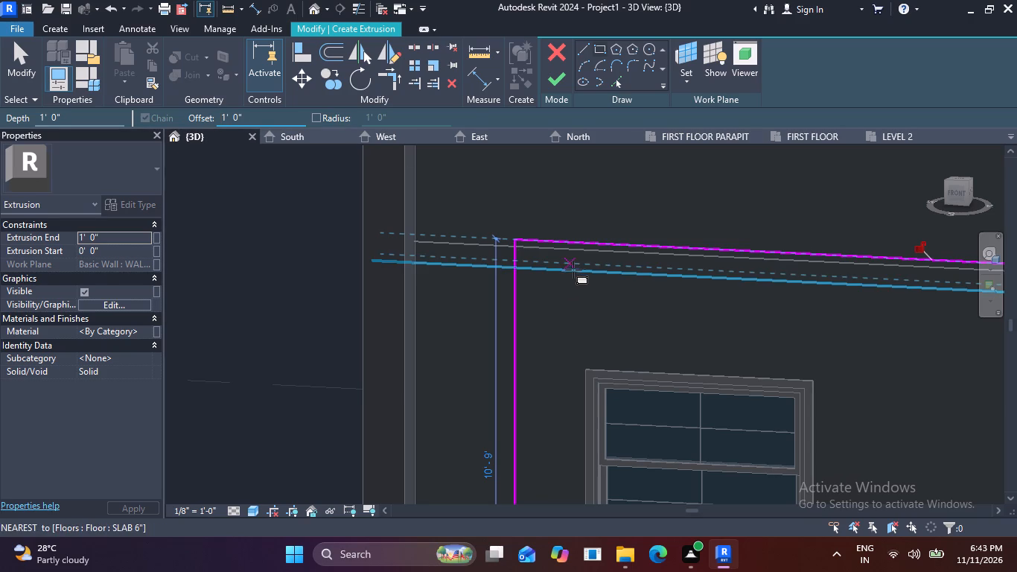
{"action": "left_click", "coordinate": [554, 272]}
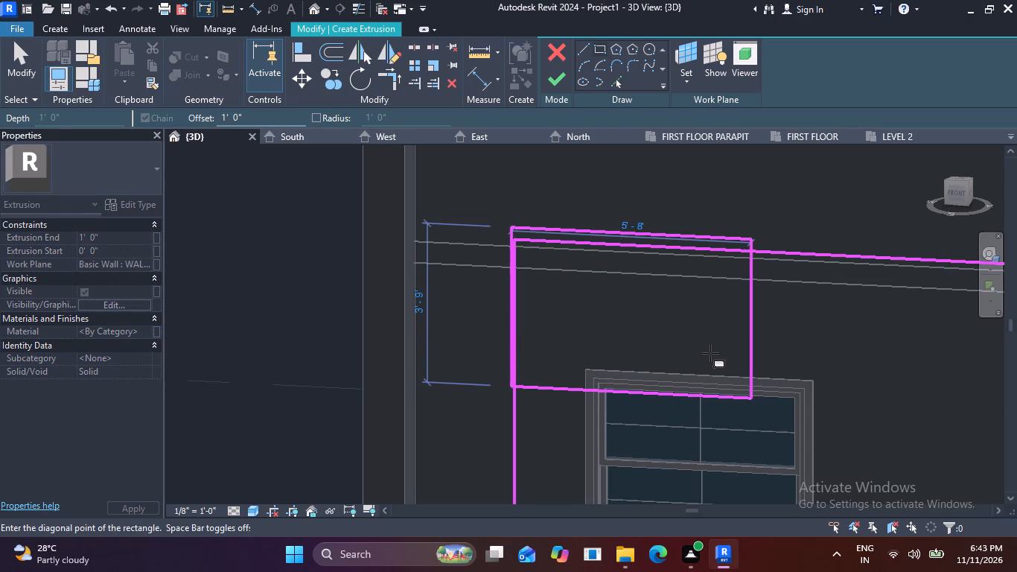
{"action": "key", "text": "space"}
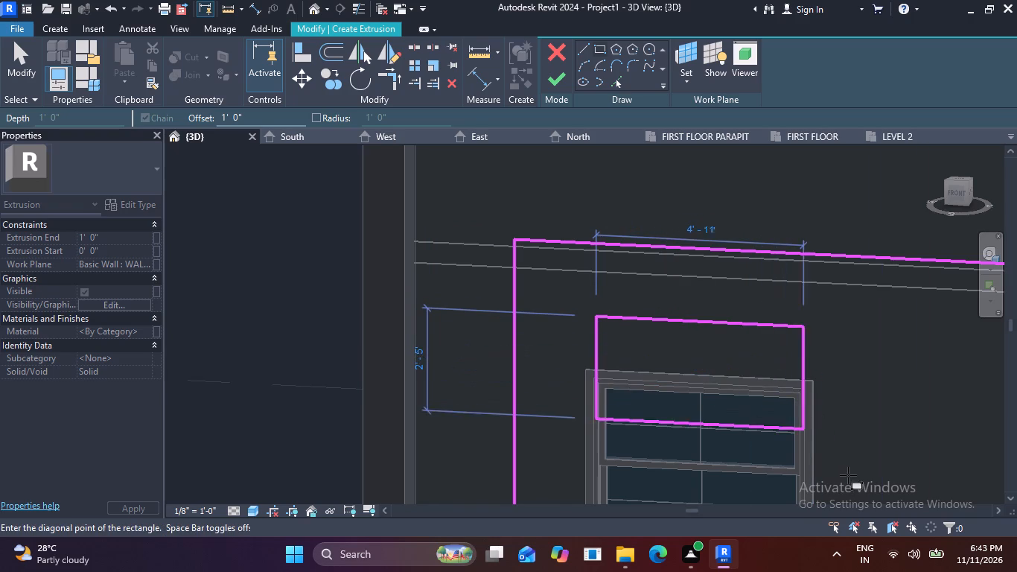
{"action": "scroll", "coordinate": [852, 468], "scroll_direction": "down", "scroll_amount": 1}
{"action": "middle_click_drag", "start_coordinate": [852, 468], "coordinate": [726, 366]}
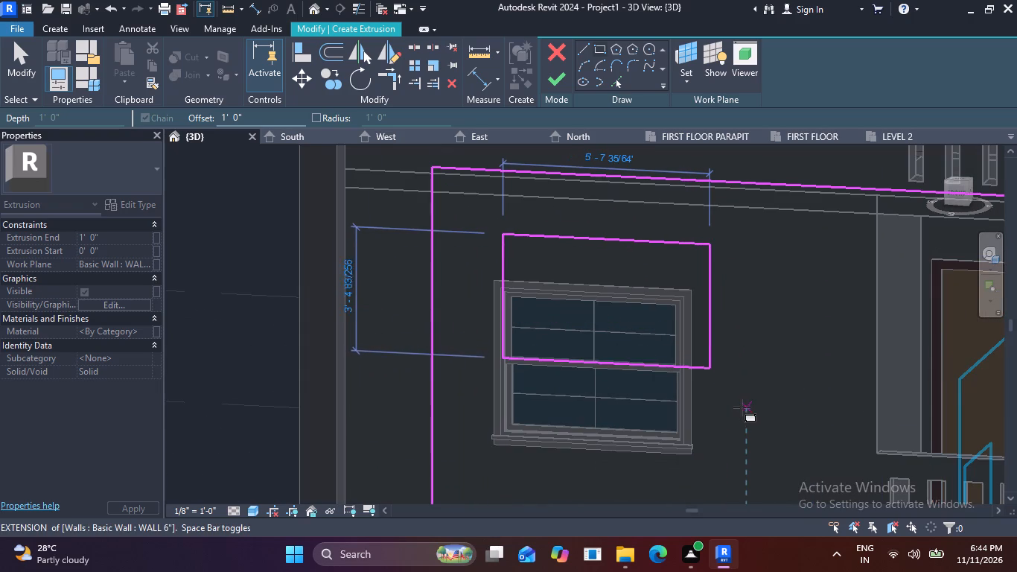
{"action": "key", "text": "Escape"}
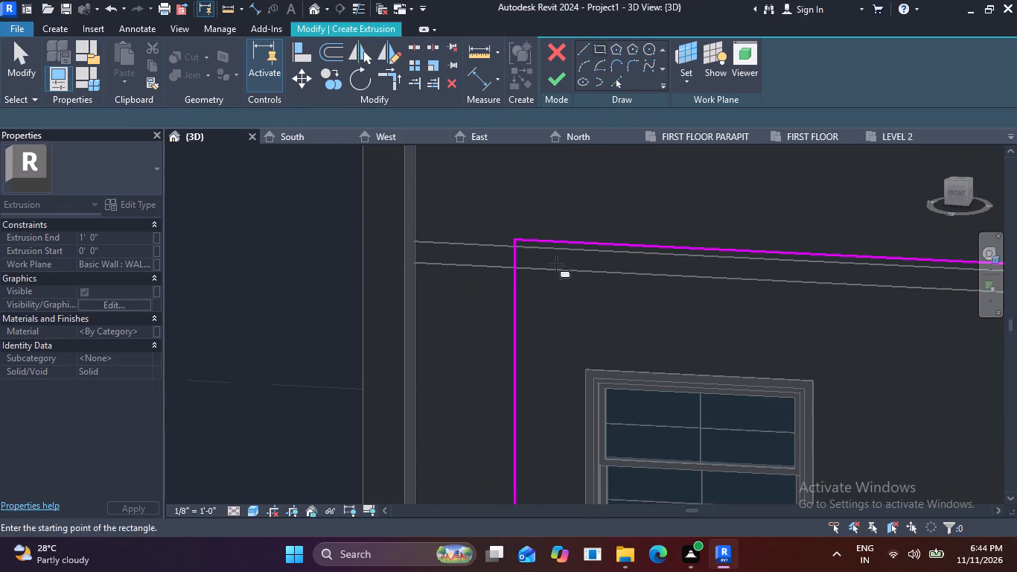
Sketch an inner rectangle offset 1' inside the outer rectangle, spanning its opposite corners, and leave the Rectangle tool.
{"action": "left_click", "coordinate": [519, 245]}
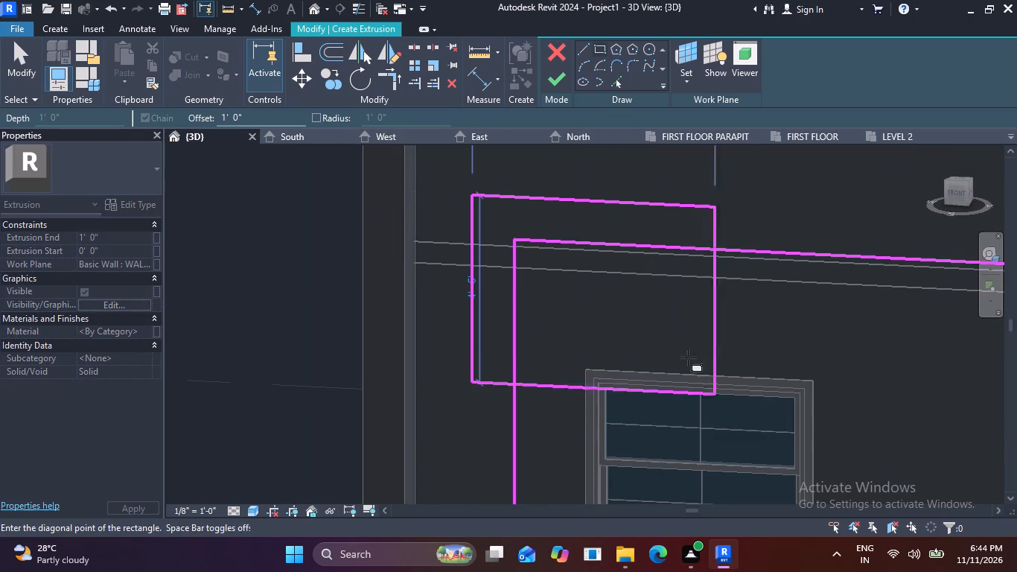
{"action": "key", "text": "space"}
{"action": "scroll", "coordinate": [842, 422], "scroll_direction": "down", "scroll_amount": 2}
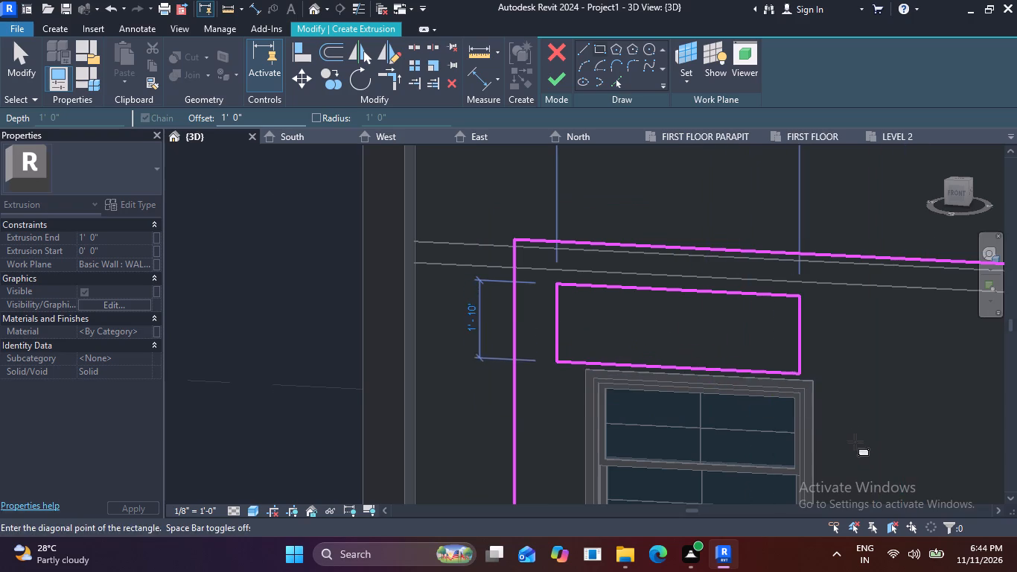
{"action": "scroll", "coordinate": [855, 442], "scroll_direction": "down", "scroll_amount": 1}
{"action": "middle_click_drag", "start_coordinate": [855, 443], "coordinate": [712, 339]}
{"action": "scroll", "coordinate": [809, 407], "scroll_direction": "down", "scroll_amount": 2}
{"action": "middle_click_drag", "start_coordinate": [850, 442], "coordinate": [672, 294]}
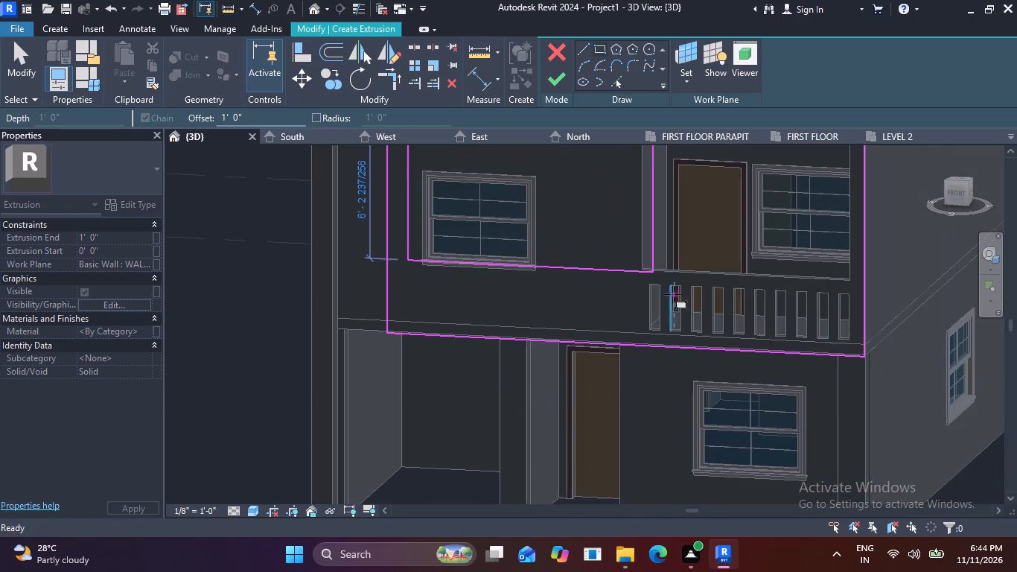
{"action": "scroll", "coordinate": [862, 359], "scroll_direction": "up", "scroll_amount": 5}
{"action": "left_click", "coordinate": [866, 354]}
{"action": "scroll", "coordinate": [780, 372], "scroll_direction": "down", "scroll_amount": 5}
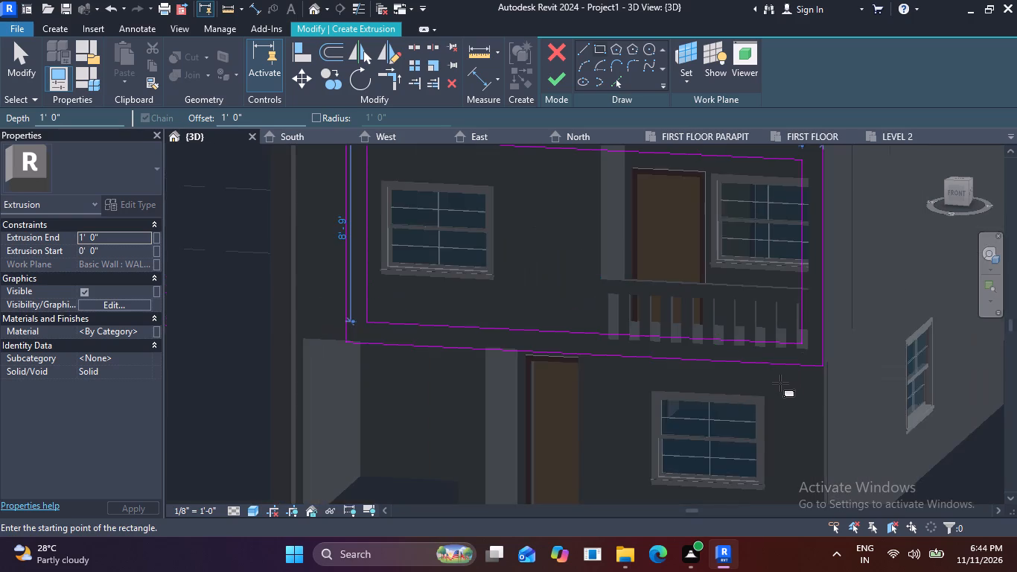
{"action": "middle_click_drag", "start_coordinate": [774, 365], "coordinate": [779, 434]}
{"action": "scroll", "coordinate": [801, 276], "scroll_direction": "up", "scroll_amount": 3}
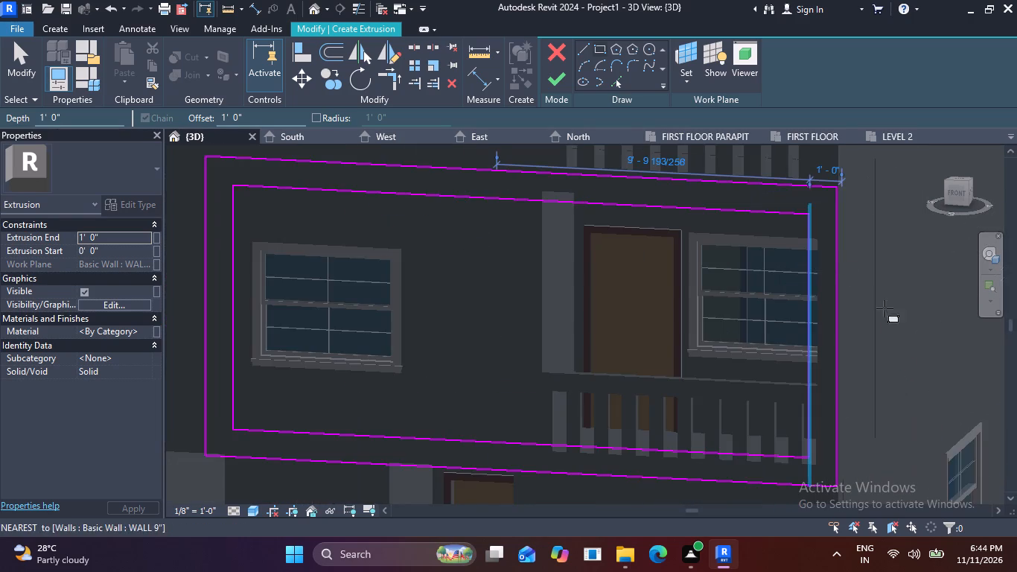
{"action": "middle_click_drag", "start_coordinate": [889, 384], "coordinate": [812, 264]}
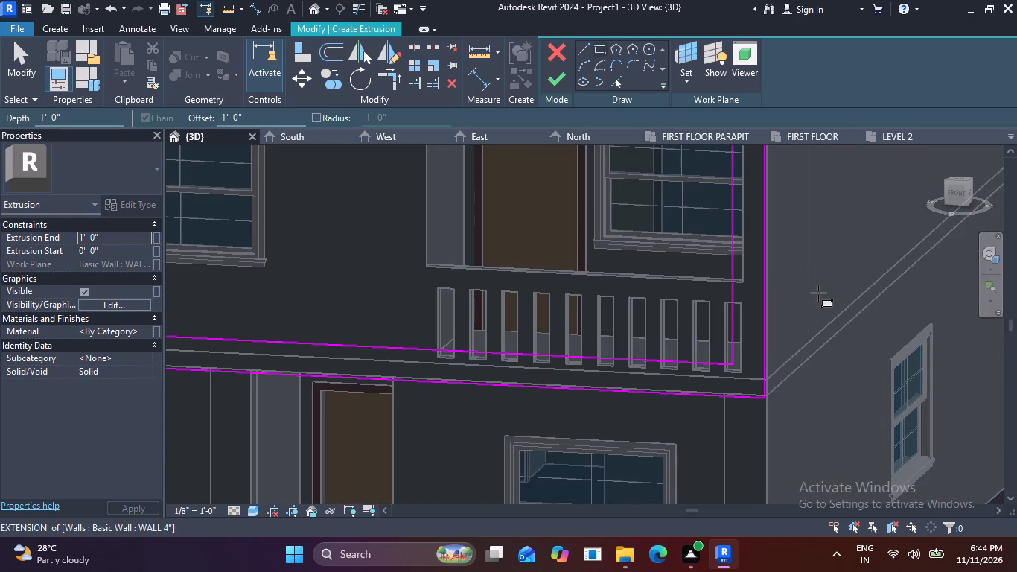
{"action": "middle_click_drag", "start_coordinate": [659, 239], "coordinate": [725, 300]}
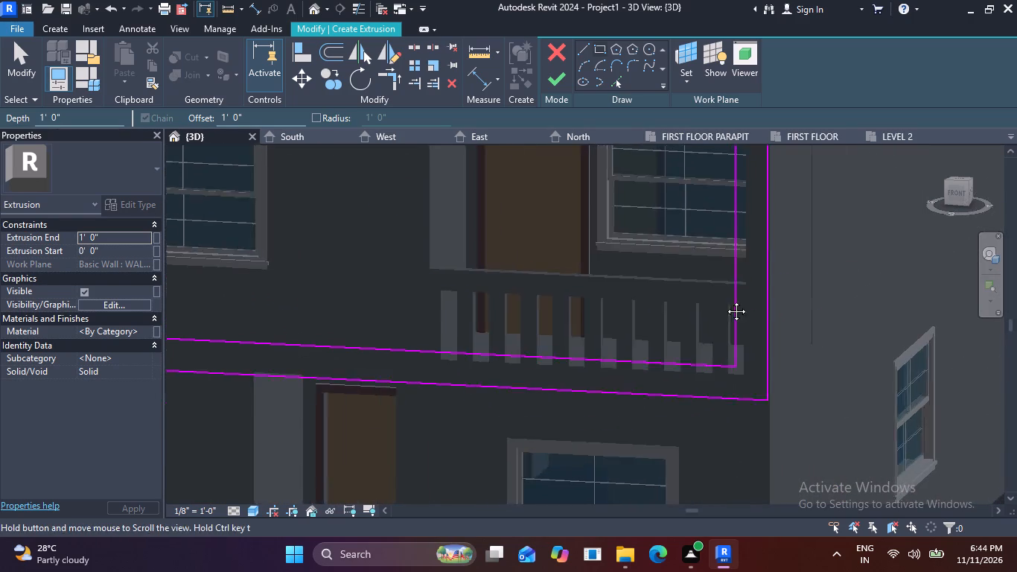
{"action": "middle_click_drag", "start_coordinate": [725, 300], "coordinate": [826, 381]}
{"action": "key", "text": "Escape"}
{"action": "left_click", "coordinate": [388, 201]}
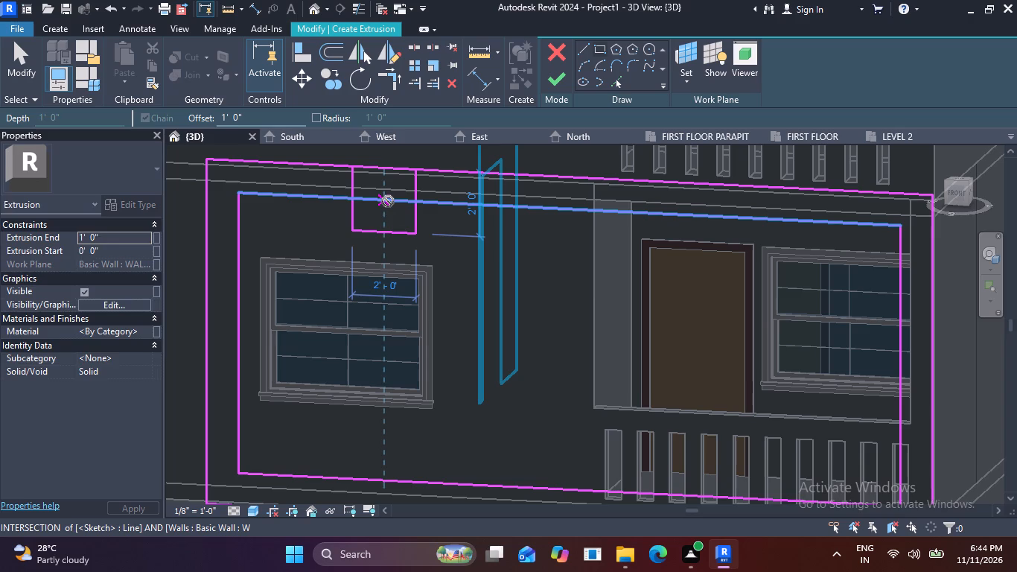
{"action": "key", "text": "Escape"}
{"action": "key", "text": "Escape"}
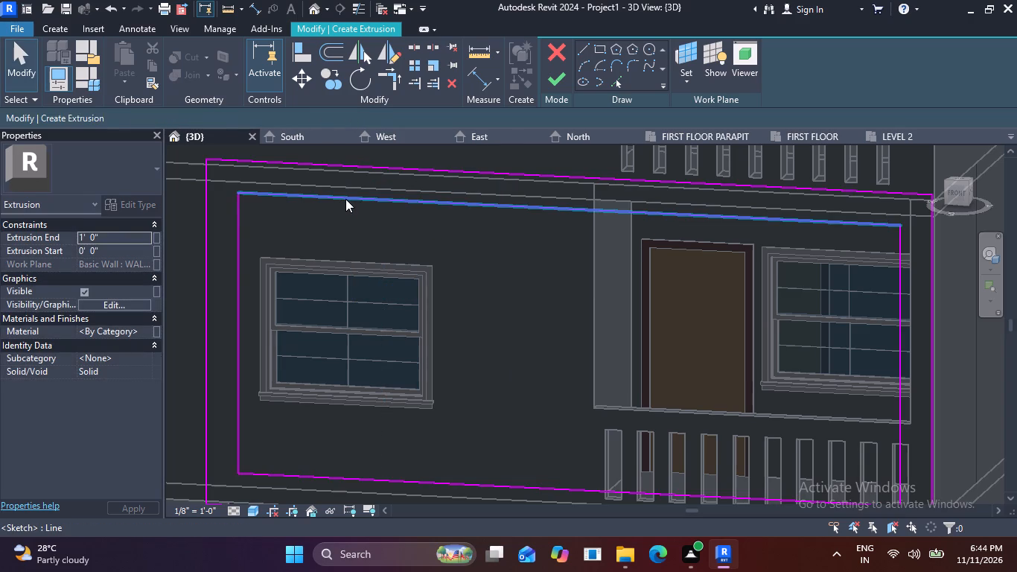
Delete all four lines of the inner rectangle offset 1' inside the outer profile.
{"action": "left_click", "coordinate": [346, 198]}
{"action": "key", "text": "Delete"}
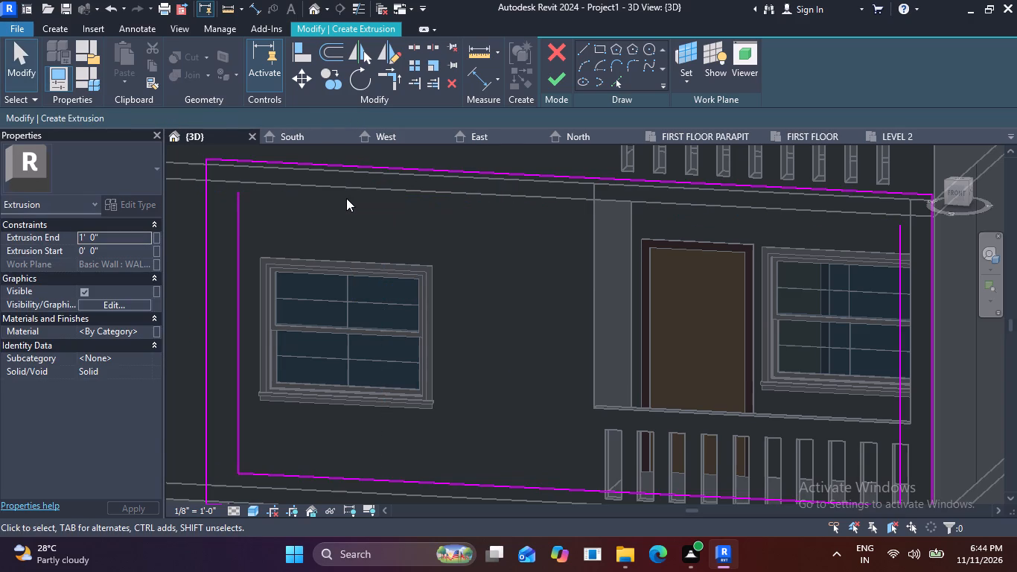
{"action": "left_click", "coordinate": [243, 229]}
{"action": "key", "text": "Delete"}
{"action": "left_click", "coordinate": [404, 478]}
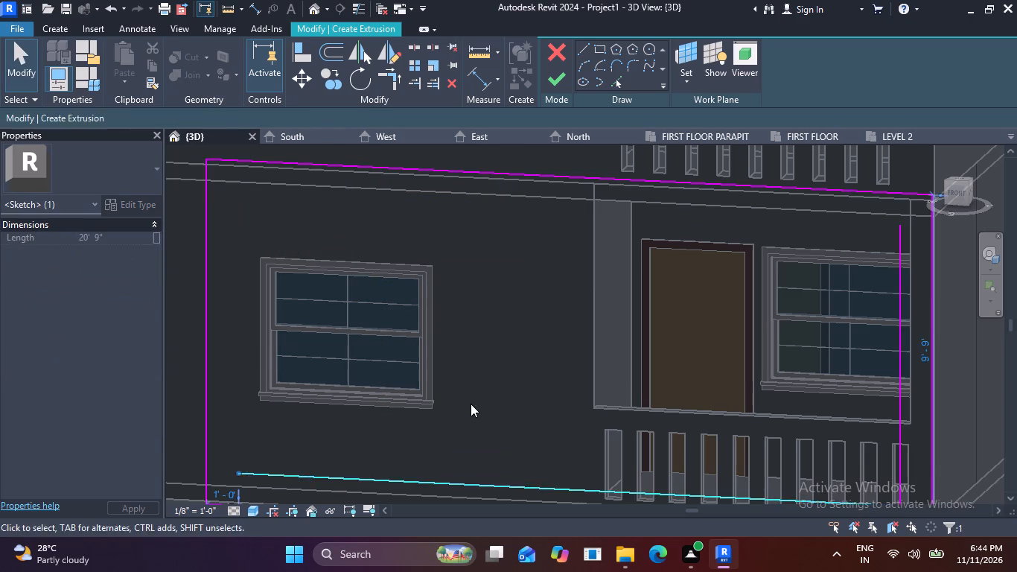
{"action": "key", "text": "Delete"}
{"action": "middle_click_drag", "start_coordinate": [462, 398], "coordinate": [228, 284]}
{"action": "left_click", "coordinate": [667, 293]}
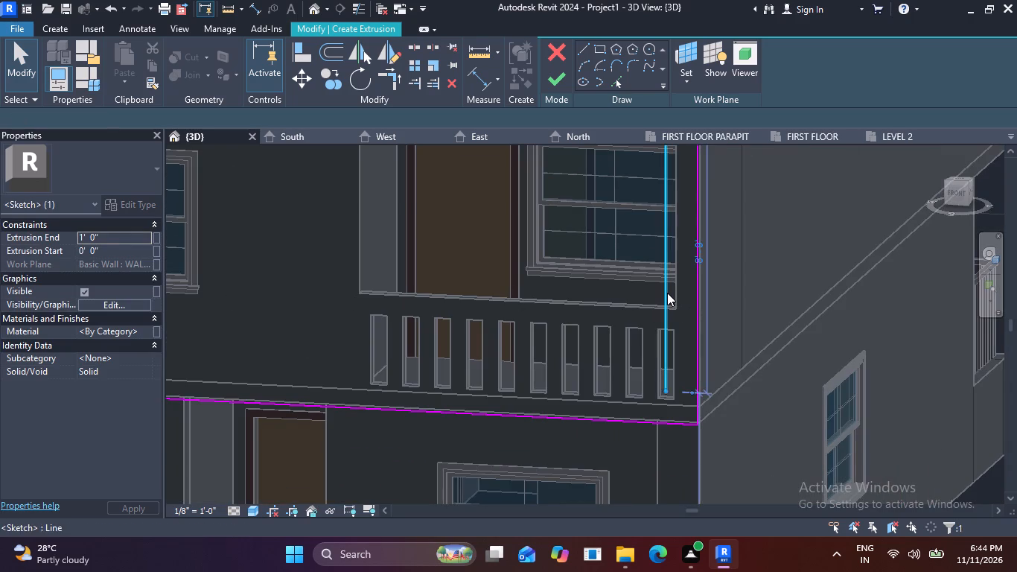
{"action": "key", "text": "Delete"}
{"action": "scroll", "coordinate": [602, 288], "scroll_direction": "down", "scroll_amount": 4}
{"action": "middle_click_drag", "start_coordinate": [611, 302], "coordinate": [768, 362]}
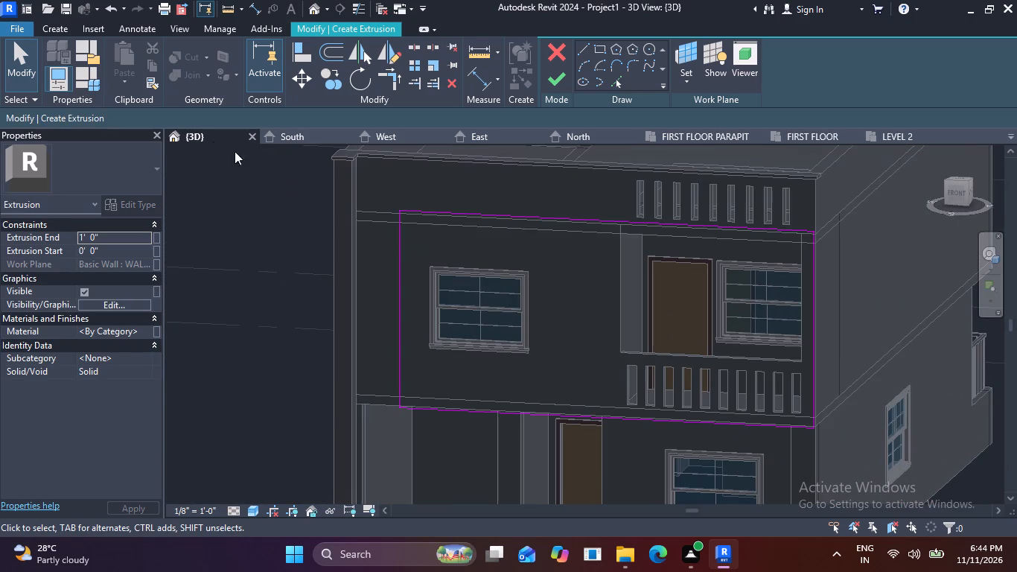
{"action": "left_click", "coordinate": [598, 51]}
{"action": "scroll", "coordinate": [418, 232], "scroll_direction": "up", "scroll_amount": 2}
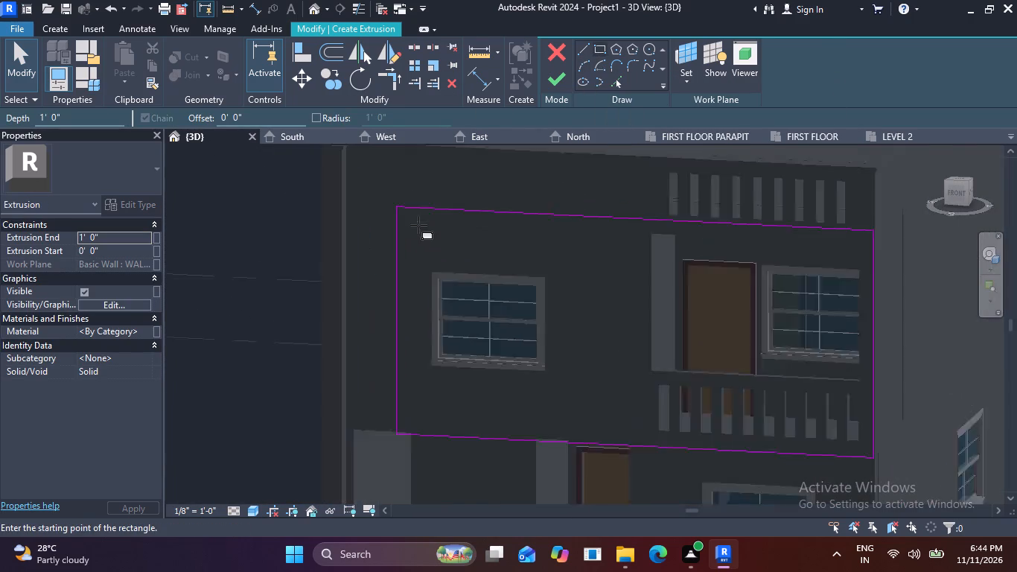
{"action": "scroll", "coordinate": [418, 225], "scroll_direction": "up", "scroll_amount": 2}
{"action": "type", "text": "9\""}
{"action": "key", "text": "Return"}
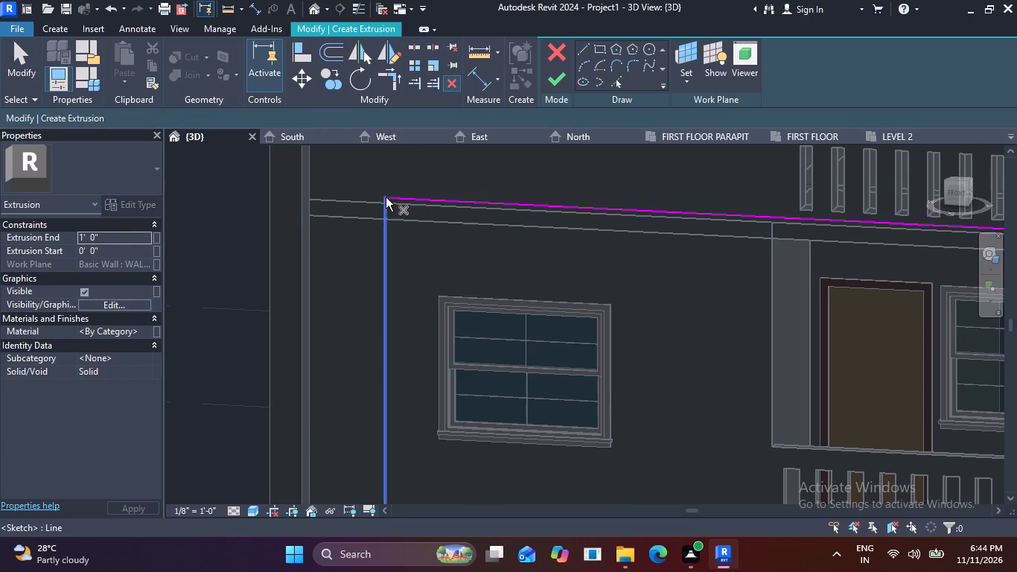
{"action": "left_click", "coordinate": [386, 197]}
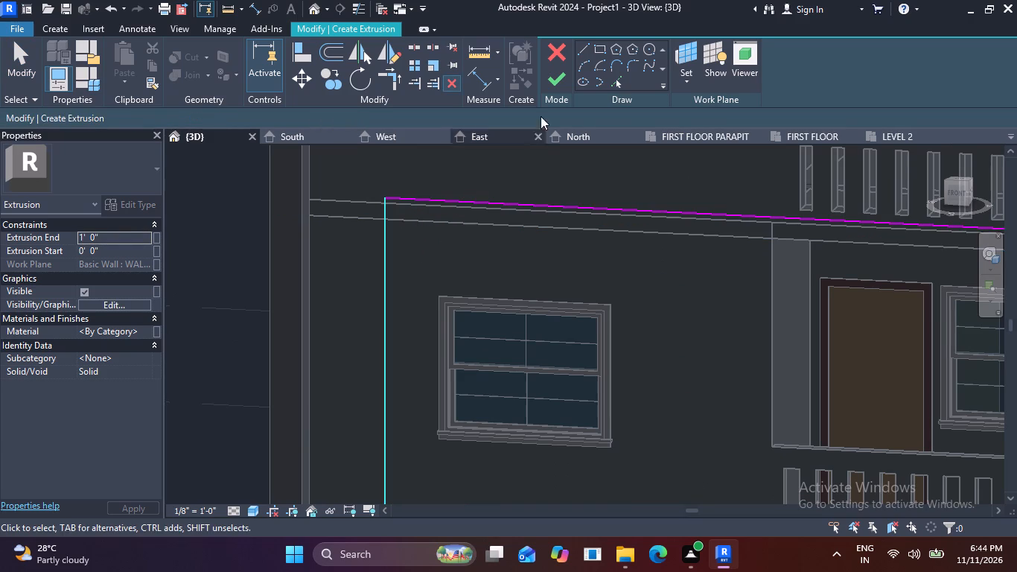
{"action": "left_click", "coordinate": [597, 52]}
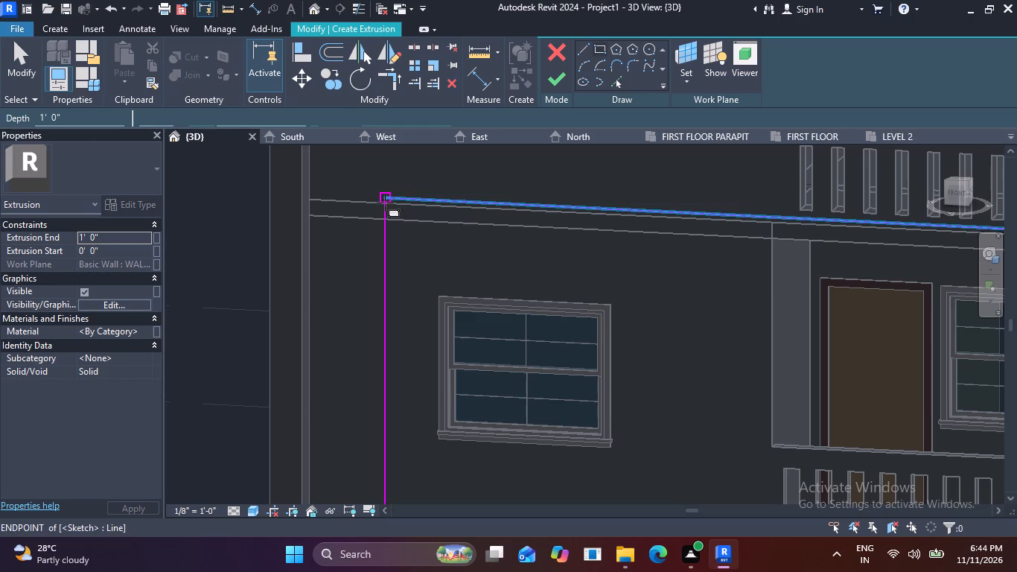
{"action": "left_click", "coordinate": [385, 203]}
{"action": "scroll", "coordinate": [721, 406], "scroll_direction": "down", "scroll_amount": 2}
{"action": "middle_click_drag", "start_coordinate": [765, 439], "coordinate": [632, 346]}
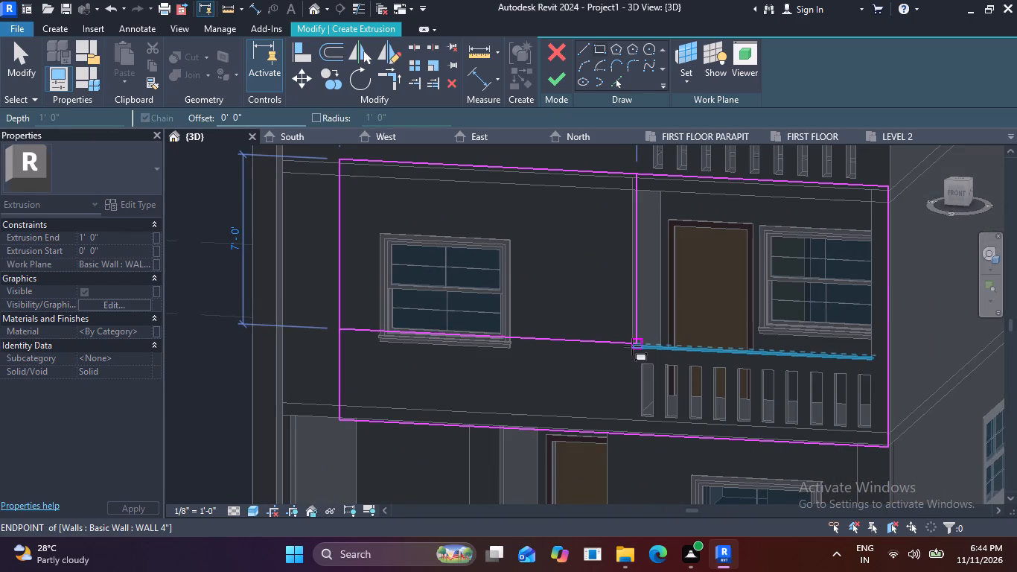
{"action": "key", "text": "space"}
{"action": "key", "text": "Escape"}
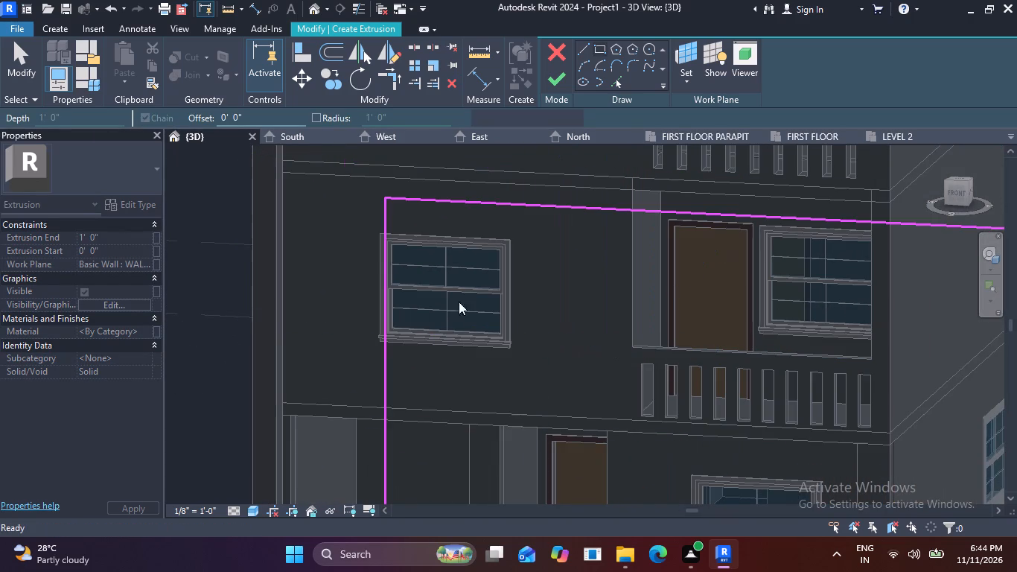
Sketch an inner rectangle with a 9" offset inside the outer rectangle, from its upper corner to the opposite lower corner.
{"action": "left_click", "coordinate": [602, 43]}
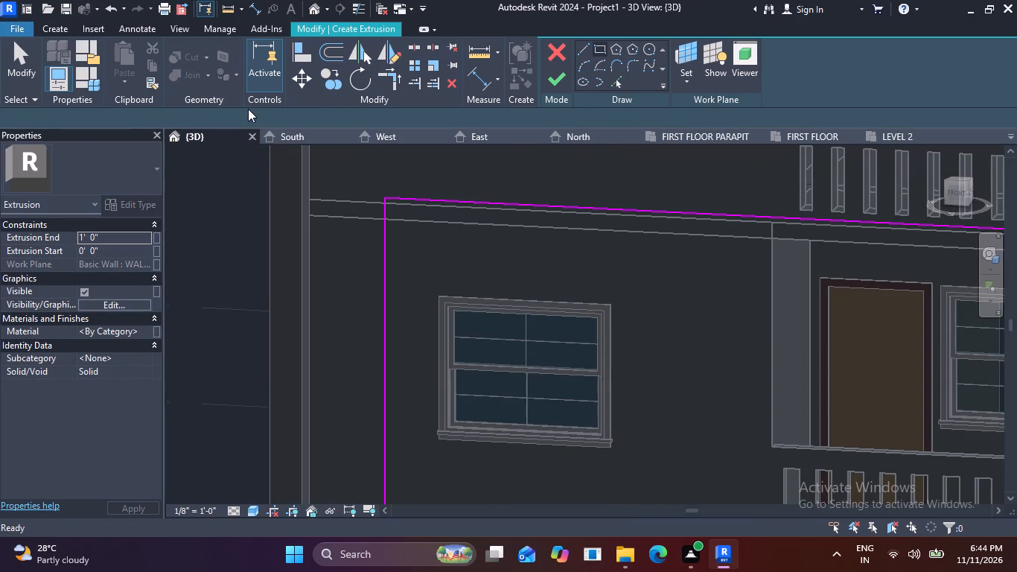
{"action": "left_click", "coordinate": [258, 121]}
{"action": "key", "text": "BackSpace"}
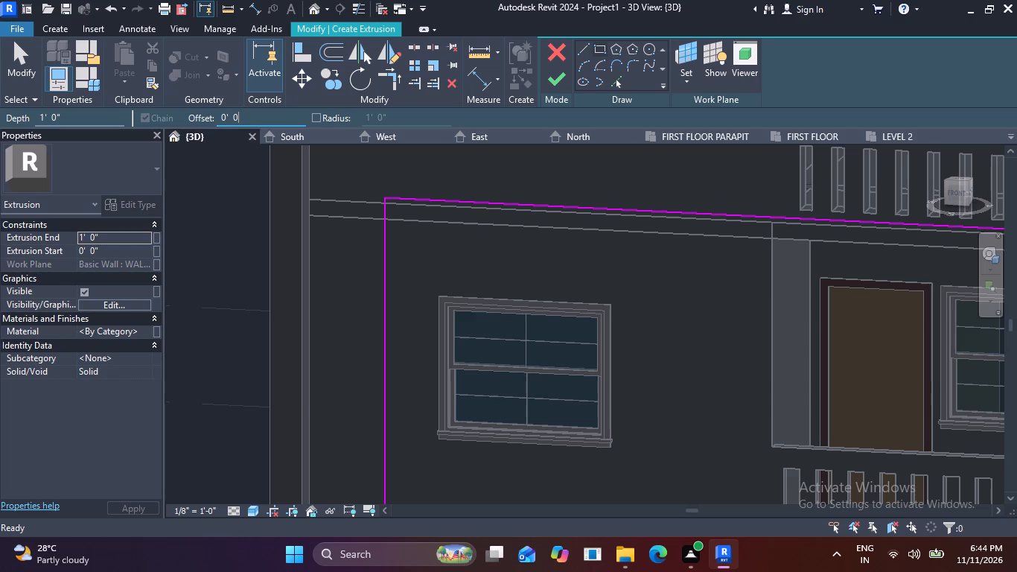
{"action": "key", "text": "BackSpace"}
{"action": "key", "text": "BackSpace"}
{"action": "key", "text": "BackSpace"}
{"action": "key", "text": "BackSpace"}
{"action": "key", "text": "BackSpace"}
{"action": "type", "text": "9\""}
{"action": "key", "text": "Return"}
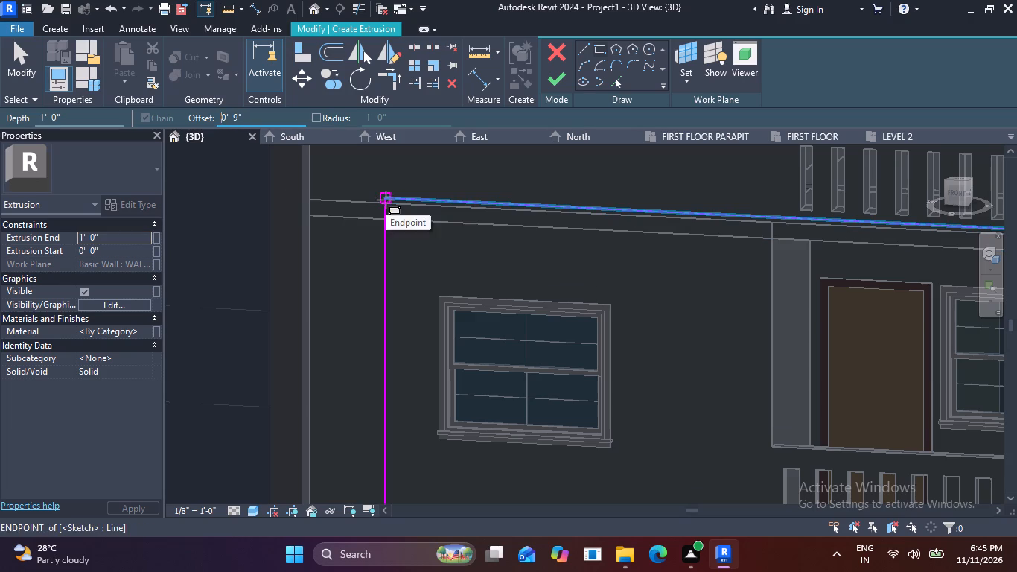
{"action": "left_click", "coordinate": [386, 200]}
{"action": "key", "text": "space"}
{"action": "scroll", "coordinate": [497, 286], "scroll_direction": "down", "scroll_amount": 3}
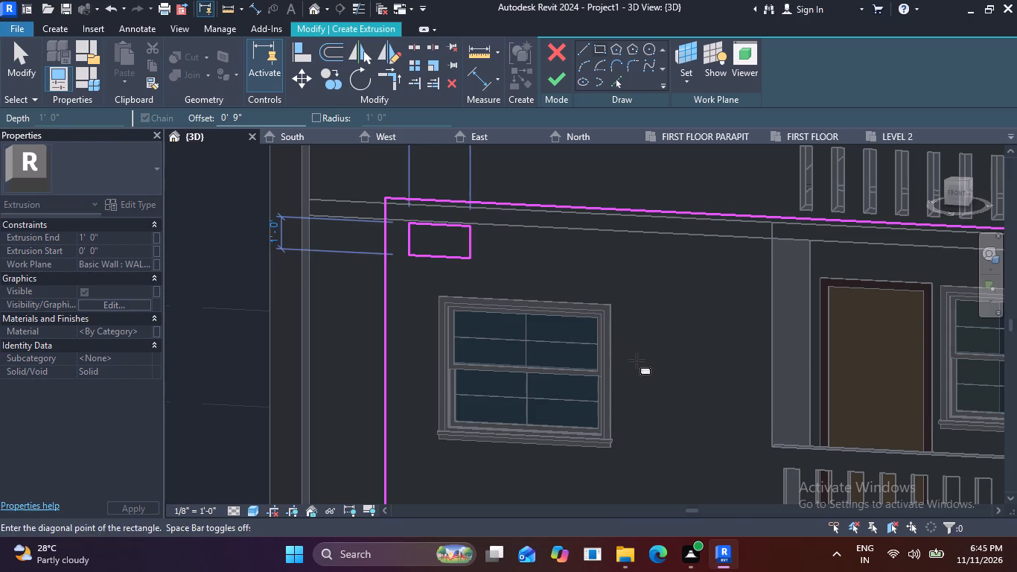
{"action": "scroll", "coordinate": [642, 369], "scroll_direction": "down", "scroll_amount": 2}
{"action": "middle_click_drag", "start_coordinate": [672, 389], "coordinate": [493, 266]}
{"action": "scroll", "coordinate": [685, 341], "scroll_direction": "up", "scroll_amount": 5}
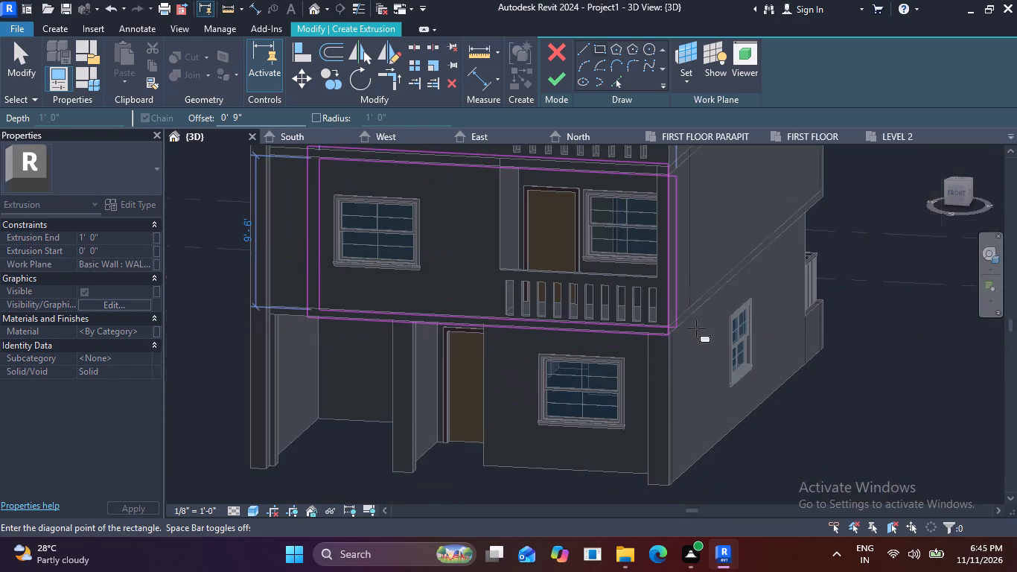
{"action": "left_click", "coordinate": [645, 334]}
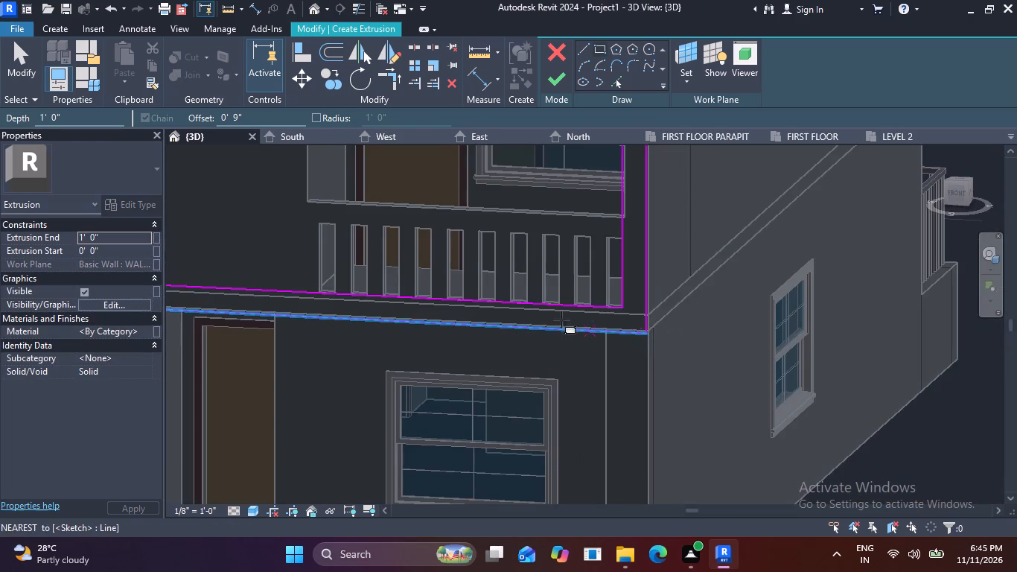
{"action": "scroll", "coordinate": [542, 311], "scroll_direction": "down", "scroll_amount": 2}
{"action": "middle_click_drag", "start_coordinate": [551, 319], "coordinate": [780, 398]}
{"action": "scroll", "coordinate": [617, 328], "scroll_direction": "down", "scroll_amount": 2}
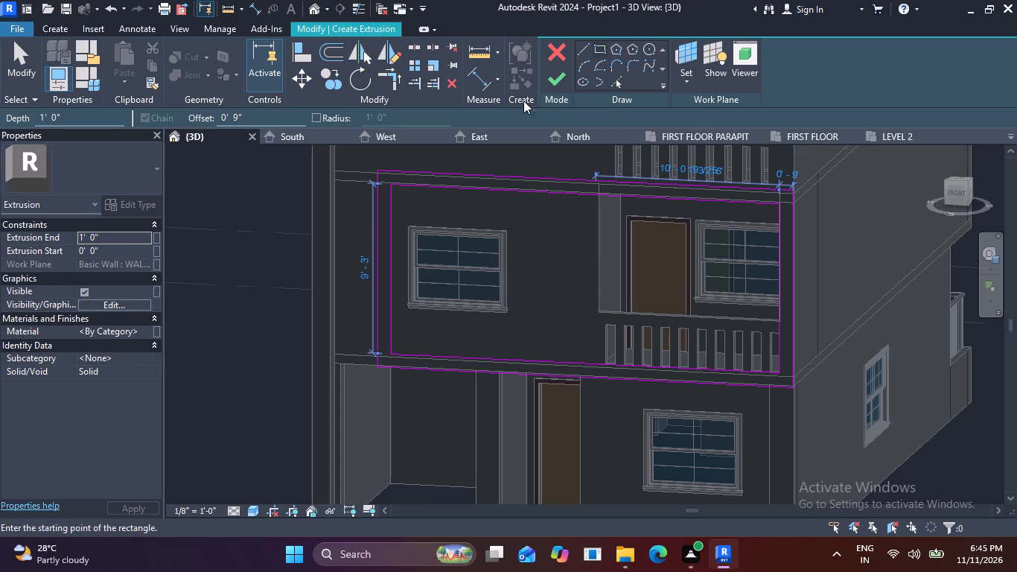
Finish the sketch to create the 9" wide rectangular frame extrusion at 1' depth.
{"action": "left_click", "coordinate": [559, 82]}
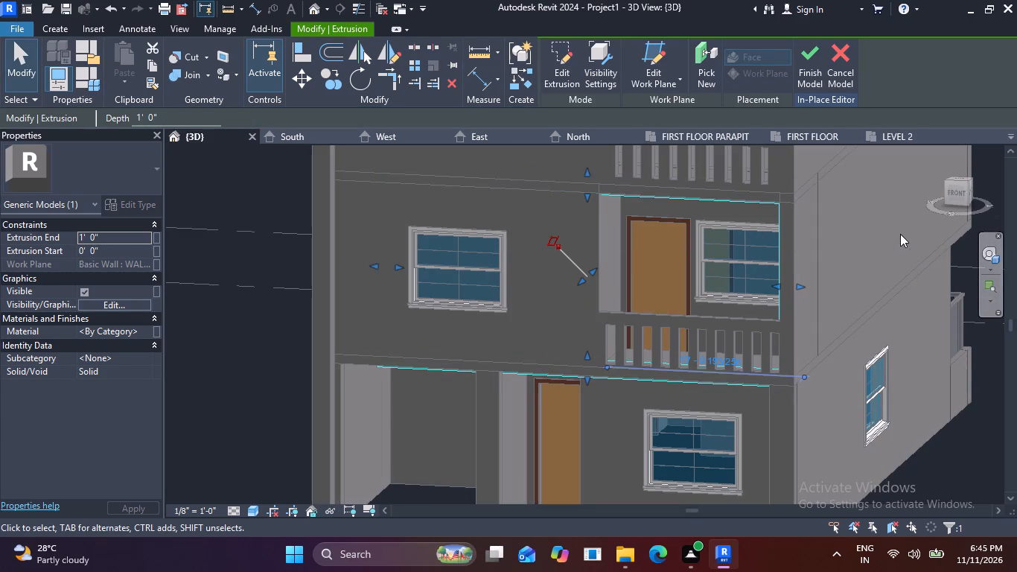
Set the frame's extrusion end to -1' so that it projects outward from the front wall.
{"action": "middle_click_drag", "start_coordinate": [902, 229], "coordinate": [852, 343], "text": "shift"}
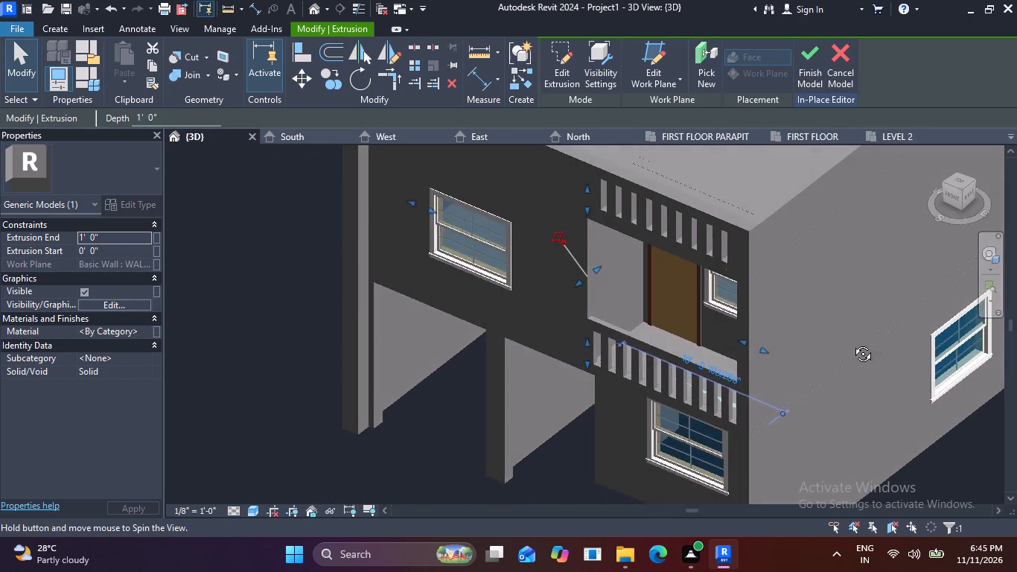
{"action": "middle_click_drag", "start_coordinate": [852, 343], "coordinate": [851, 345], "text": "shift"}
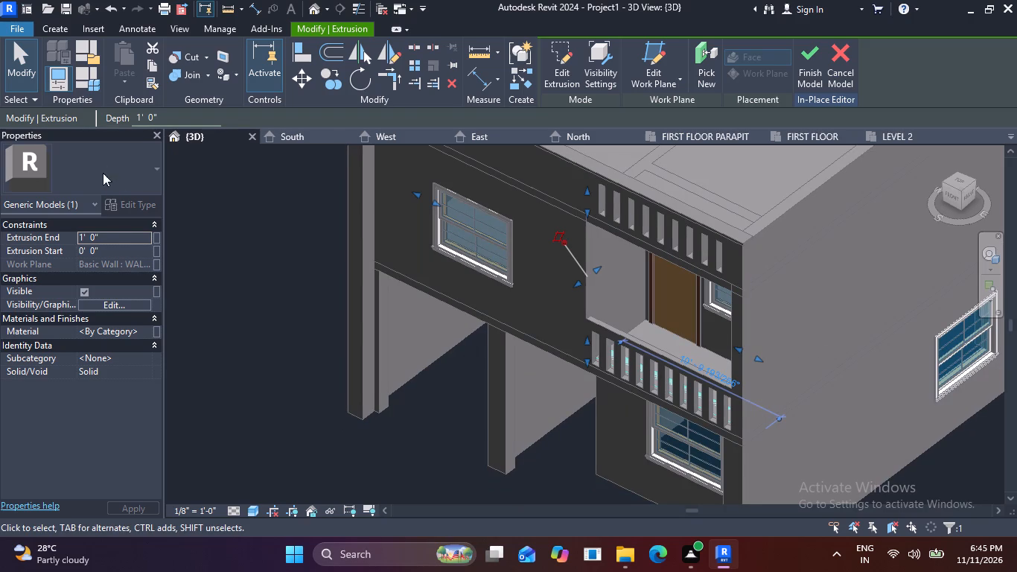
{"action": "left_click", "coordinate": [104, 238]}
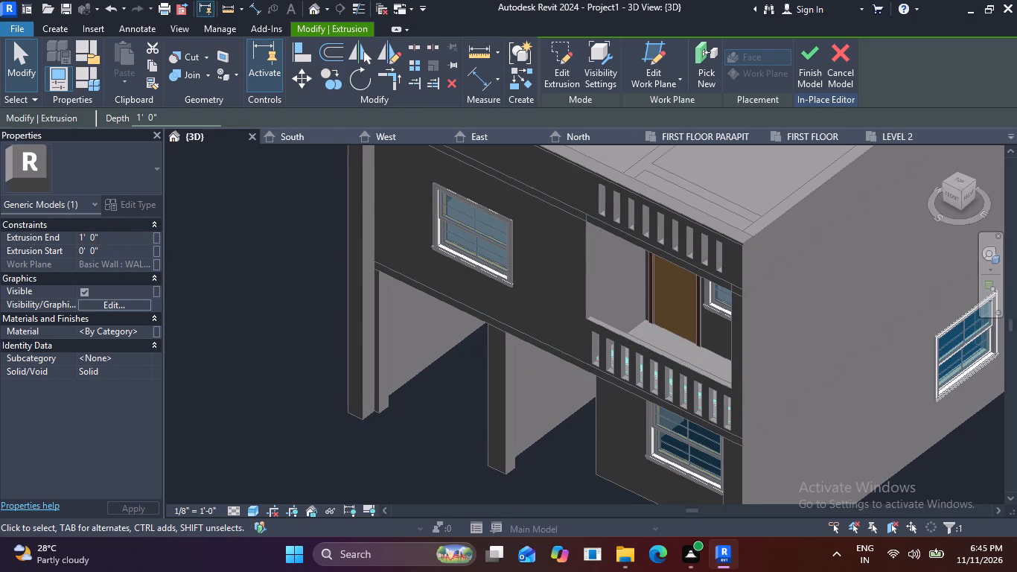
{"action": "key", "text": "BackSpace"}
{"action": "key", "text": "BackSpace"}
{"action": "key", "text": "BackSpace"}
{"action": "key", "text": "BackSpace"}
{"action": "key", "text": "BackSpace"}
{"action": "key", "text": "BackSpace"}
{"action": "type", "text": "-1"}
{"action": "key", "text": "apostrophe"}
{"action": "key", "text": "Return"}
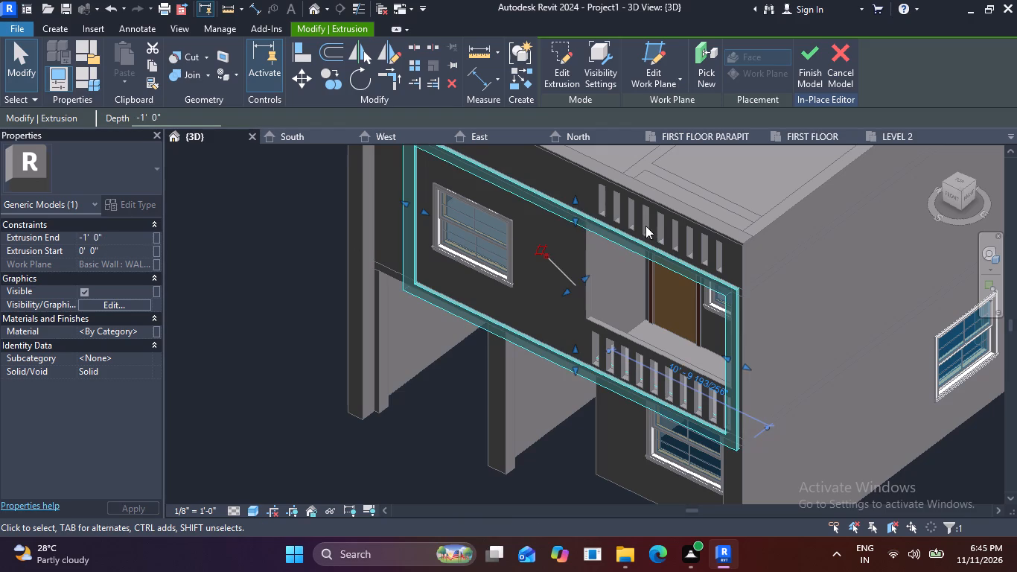
Set the frame's extrusion end to -1' 6" and finish the in-place model.
{"action": "scroll", "coordinate": [762, 313], "scroll_direction": "up", "scroll_amount": 5}
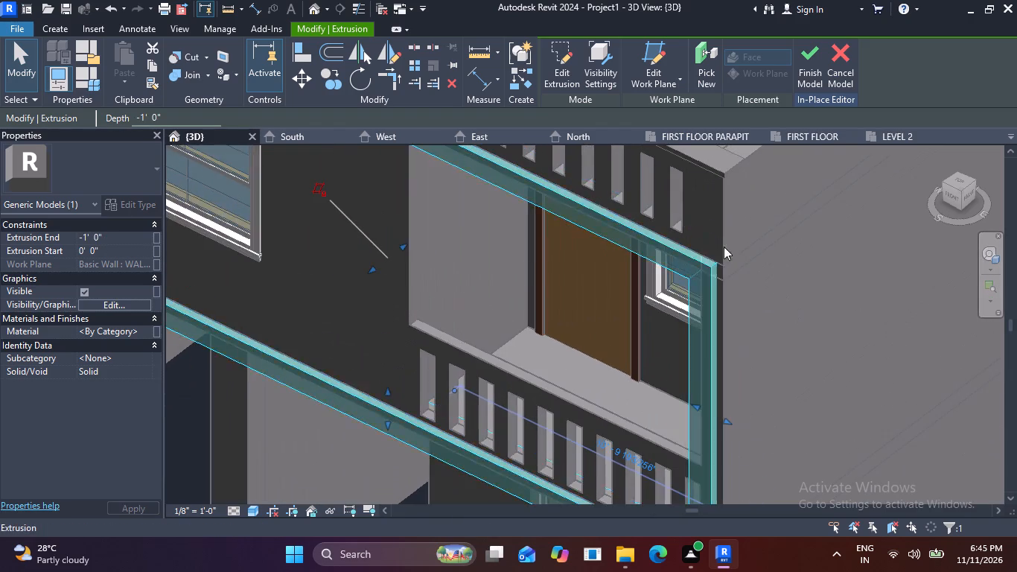
{"action": "scroll", "coordinate": [735, 247], "scroll_direction": "up", "scroll_amount": 4}
{"action": "scroll", "coordinate": [852, 264], "scroll_direction": "down", "scroll_amount": 5}
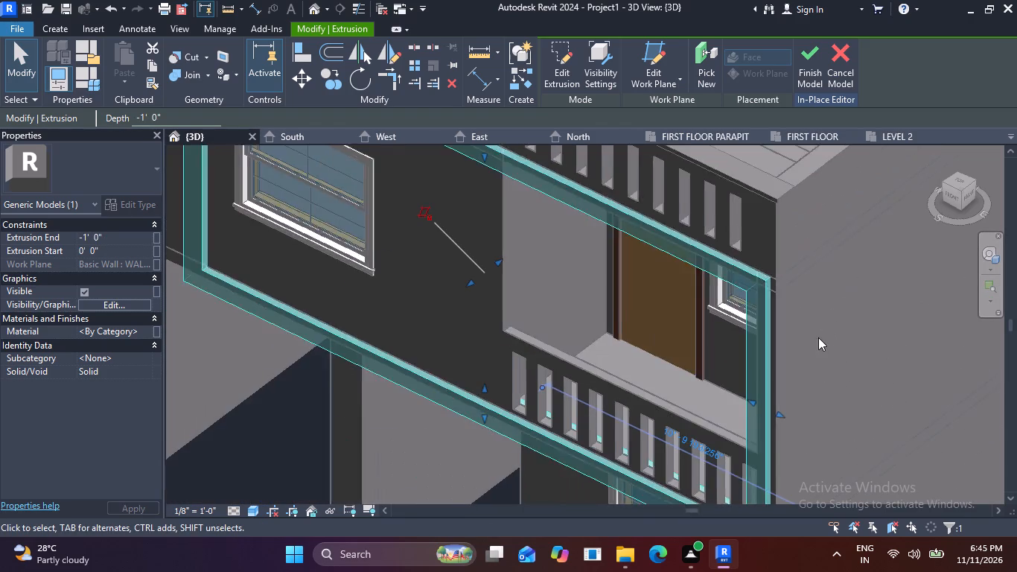
{"action": "middle_click_drag", "start_coordinate": [818, 337], "coordinate": [808, 208]}
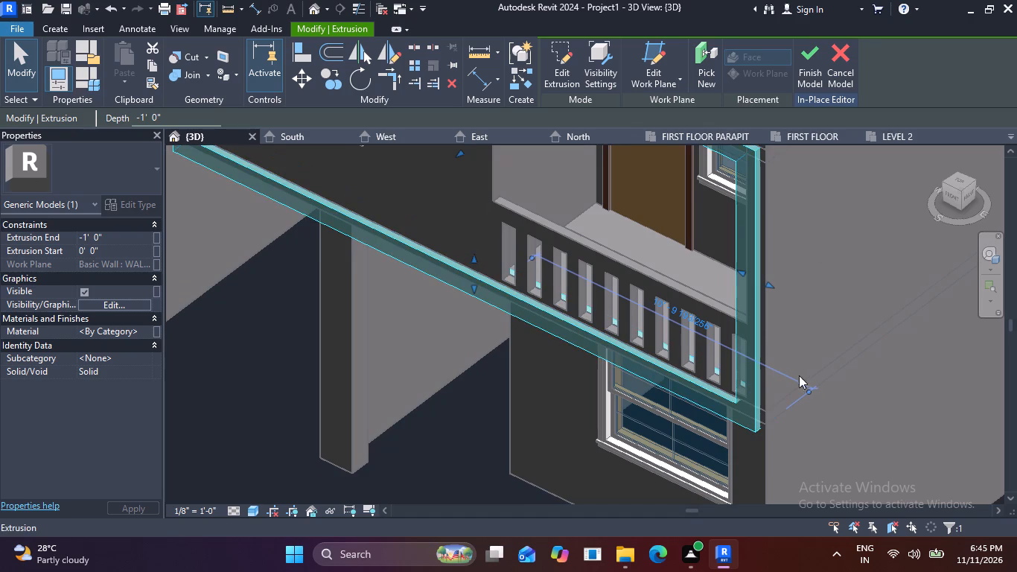
{"action": "middle_click_drag", "start_coordinate": [507, 322], "coordinate": [849, 519]}
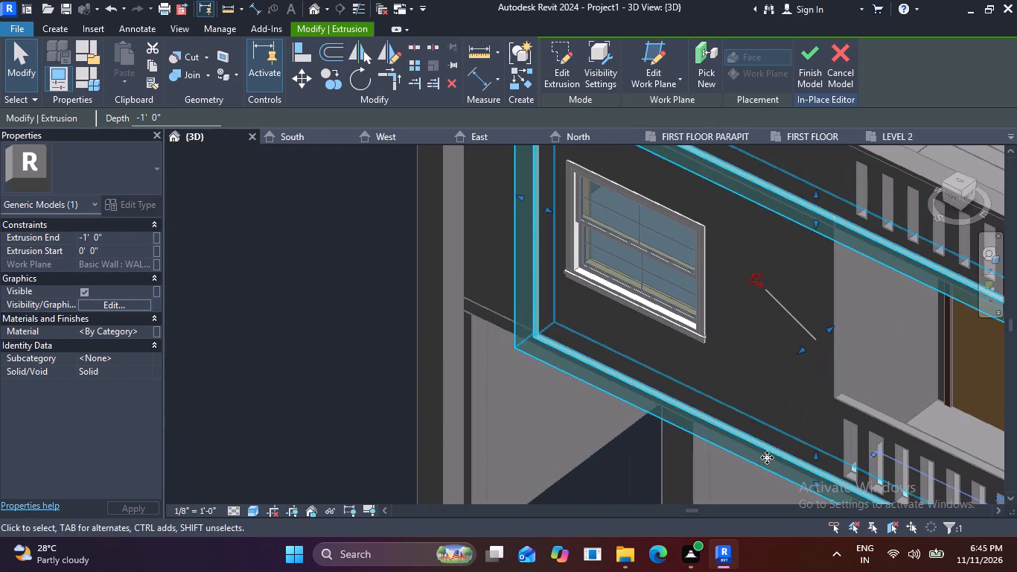
{"action": "scroll", "coordinate": [774, 325], "scroll_direction": "down", "scroll_amount": 2}
{"action": "middle_click_drag", "start_coordinate": [765, 359], "coordinate": [744, 413]}
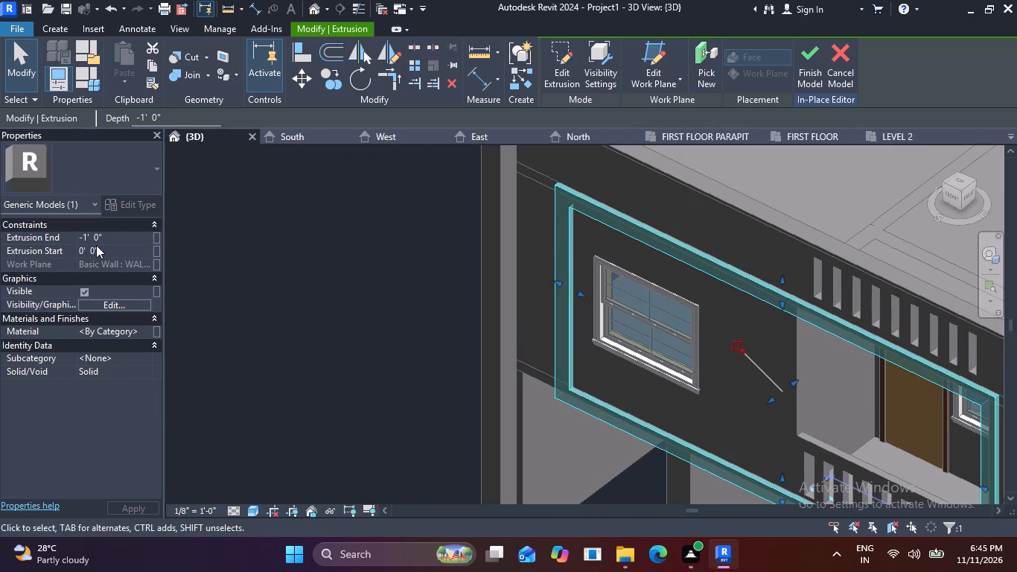
{"action": "left_click", "coordinate": [110, 232]}
{"action": "key", "text": "BackSpace"}
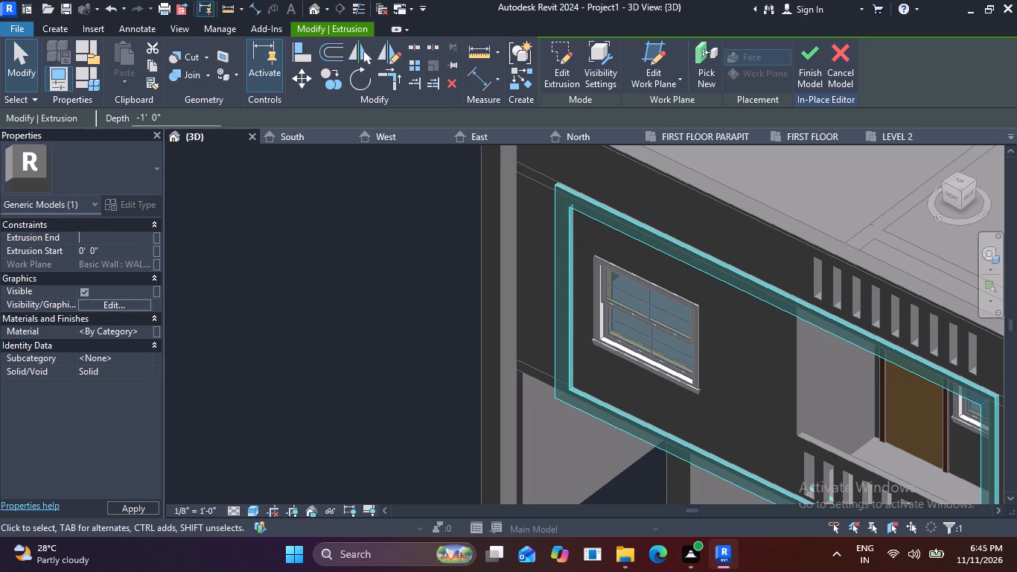
{"action": "type", "text": "-1'6"}
{"action": "key", "text": "Return"}
{"action": "scroll", "coordinate": [445, 260], "scroll_direction": "down", "scroll_amount": 2}
{"action": "middle_click_drag", "start_coordinate": [448, 270], "coordinate": [235, 209]}
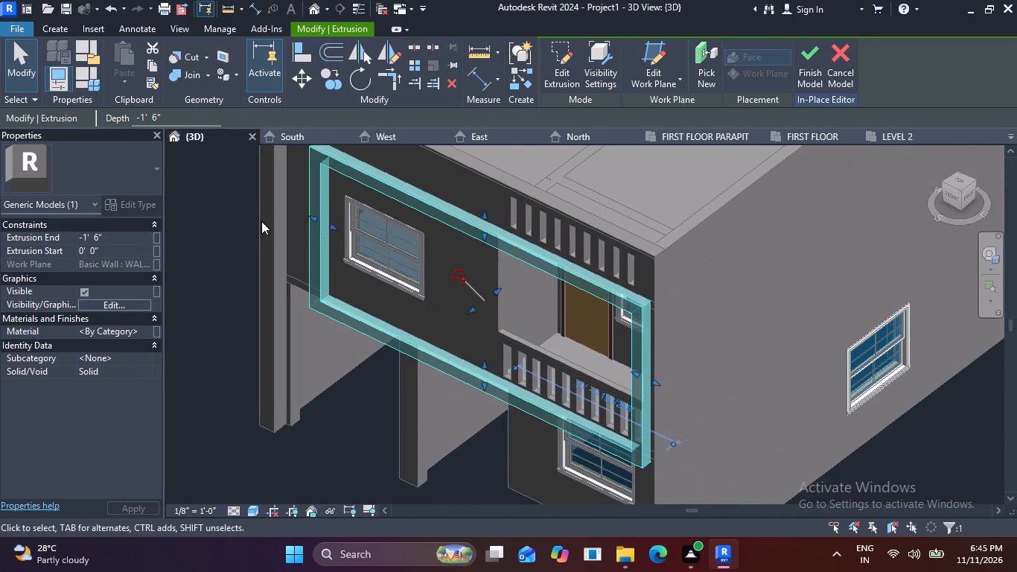
{"action": "left_click", "coordinate": [814, 67]}
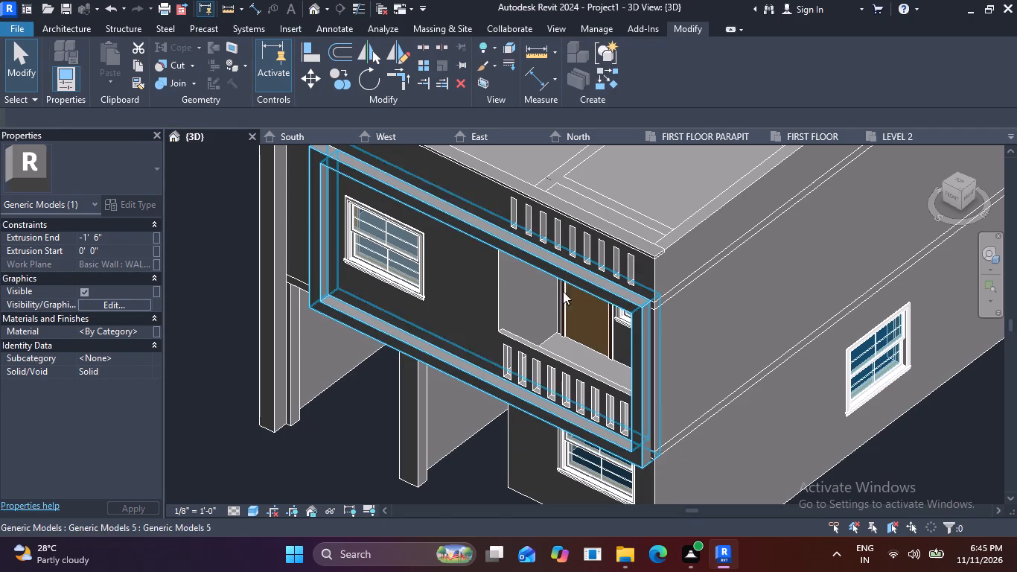
Examine the finished frame on the upper-storey front wall from the front and both sides, including its properties.
{"action": "middle_click_drag", "start_coordinate": [750, 296], "coordinate": [802, 293]}
{"action": "middle_click_drag", "start_coordinate": [689, 331], "coordinate": [729, 302], "text": "shift"}
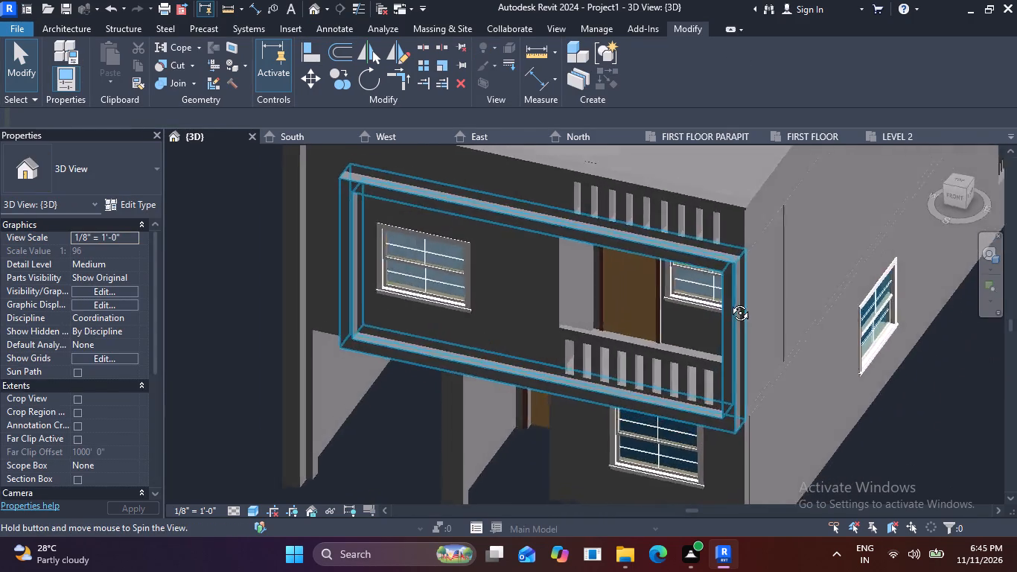
{"action": "middle_click_drag", "start_coordinate": [729, 302], "coordinate": [765, 191], "text": "shift"}
{"action": "key", "text": "F1"}
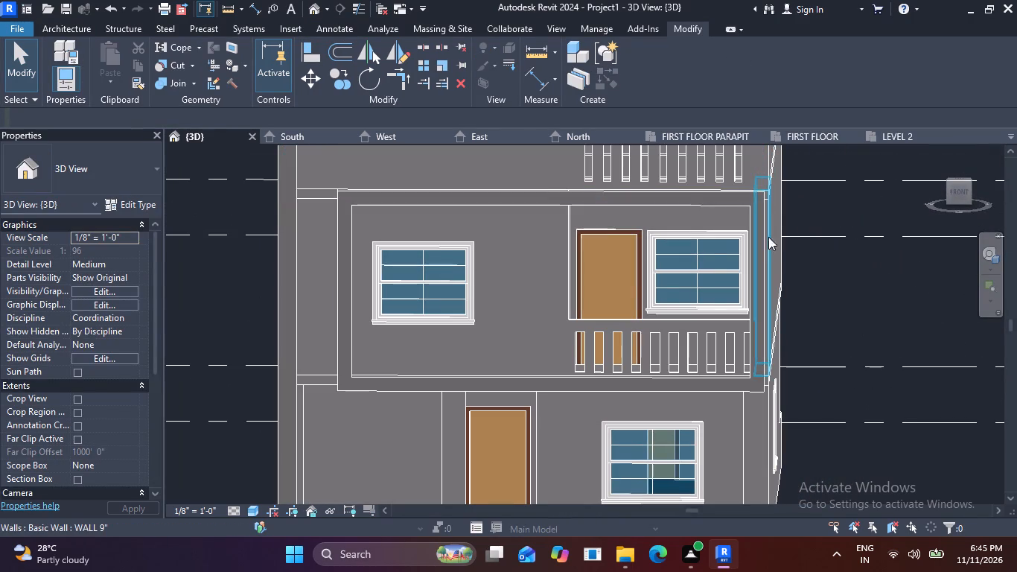
{"action": "left_click", "coordinate": [696, 209]}
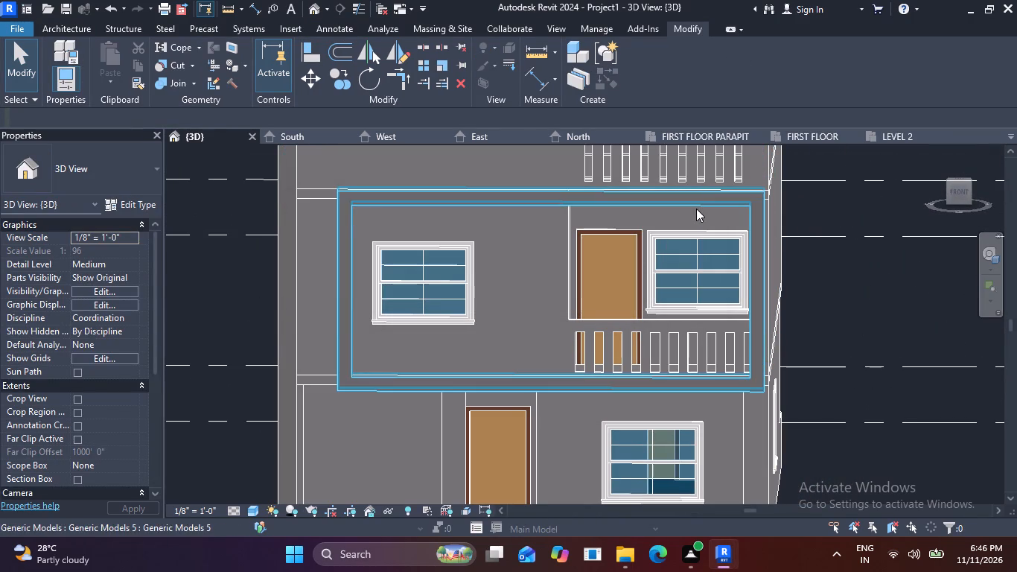
{"action": "key", "text": "Escape"}
{"action": "middle_click_drag", "start_coordinate": [764, 249], "coordinate": [773, 225]}
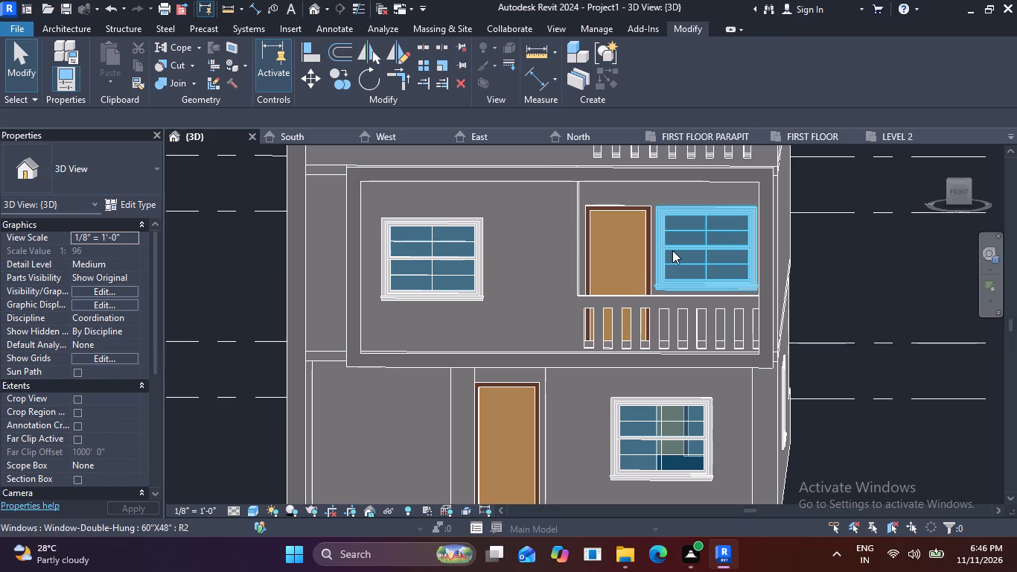
{"action": "middle_click_drag", "start_coordinate": [552, 269], "coordinate": [596, 270], "text": "shift"}
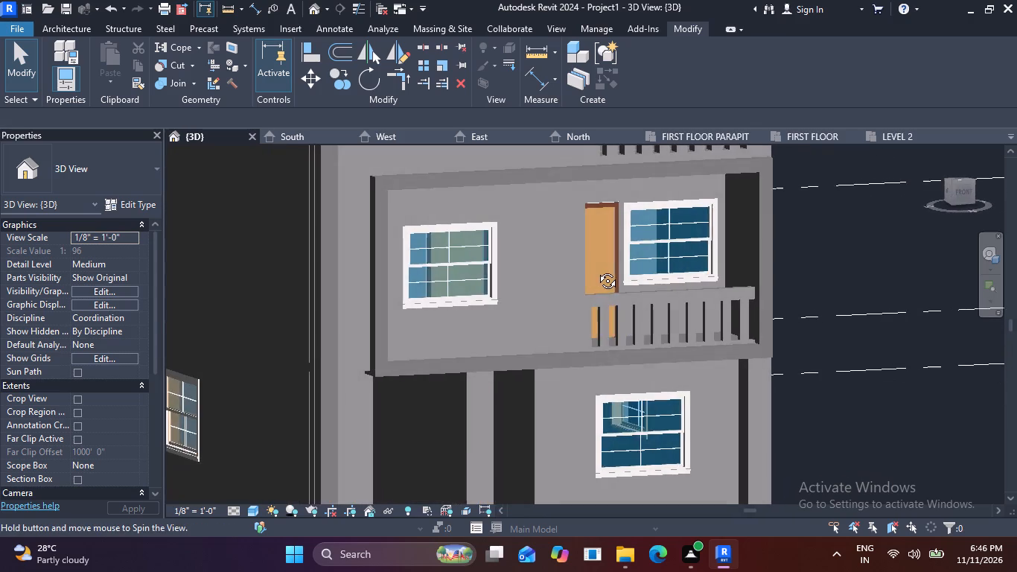
{"action": "middle_click_drag", "start_coordinate": [596, 270], "coordinate": [598, 265], "text": "shift"}
{"action": "left_click", "coordinate": [385, 288]}
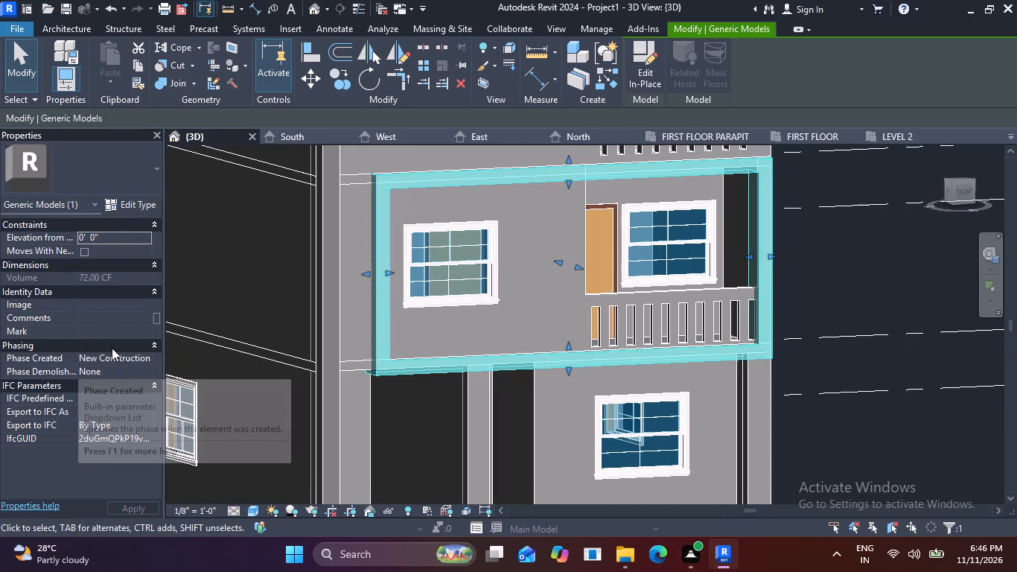
{"action": "scroll", "coordinate": [112, 348], "scroll_direction": "down", "scroll_amount": 5}
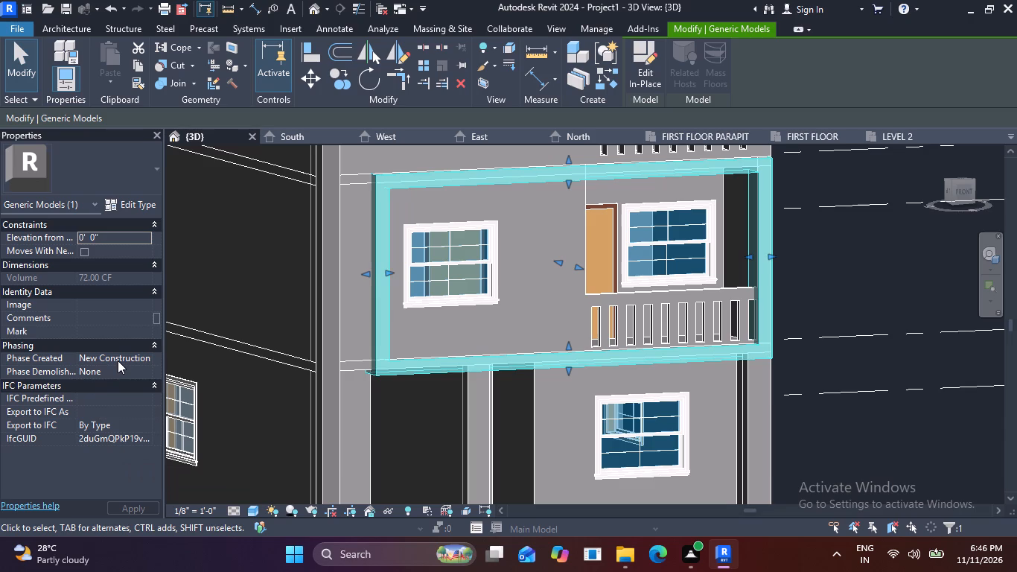
{"action": "scroll", "coordinate": [110, 305], "scroll_direction": "down", "scroll_amount": 4}
{"action": "key", "text": "Escape"}
{"action": "scroll", "coordinate": [597, 311], "scroll_direction": "down", "scroll_amount": 2}
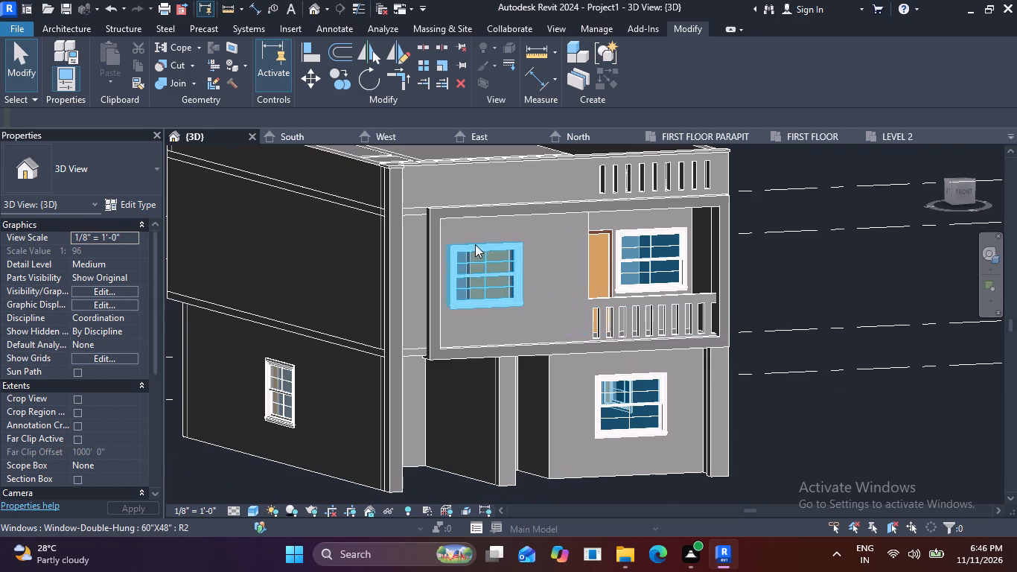
{"action": "scroll", "coordinate": [495, 239], "scroll_direction": "up", "scroll_amount": 3}
{"action": "middle_click_drag", "start_coordinate": [620, 283], "coordinate": [567, 296], "text": "shift"}
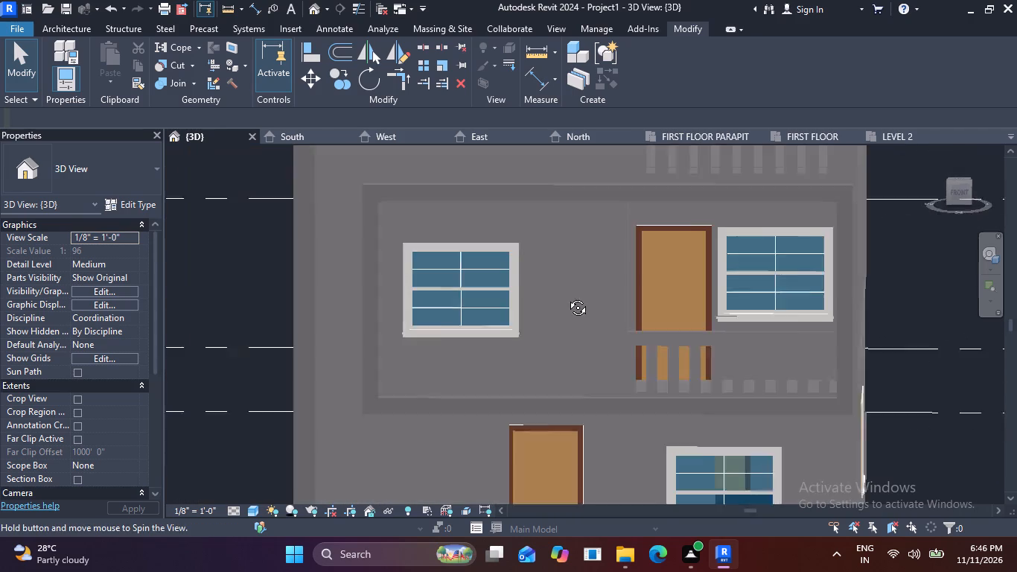
{"action": "middle_click_drag", "start_coordinate": [567, 296], "coordinate": [558, 296], "text": "shift"}
{"action": "scroll", "coordinate": [424, 234], "scroll_direction": "up", "scroll_amount": 5}
{"action": "middle_click_drag", "start_coordinate": [526, 209], "coordinate": [563, 252]}
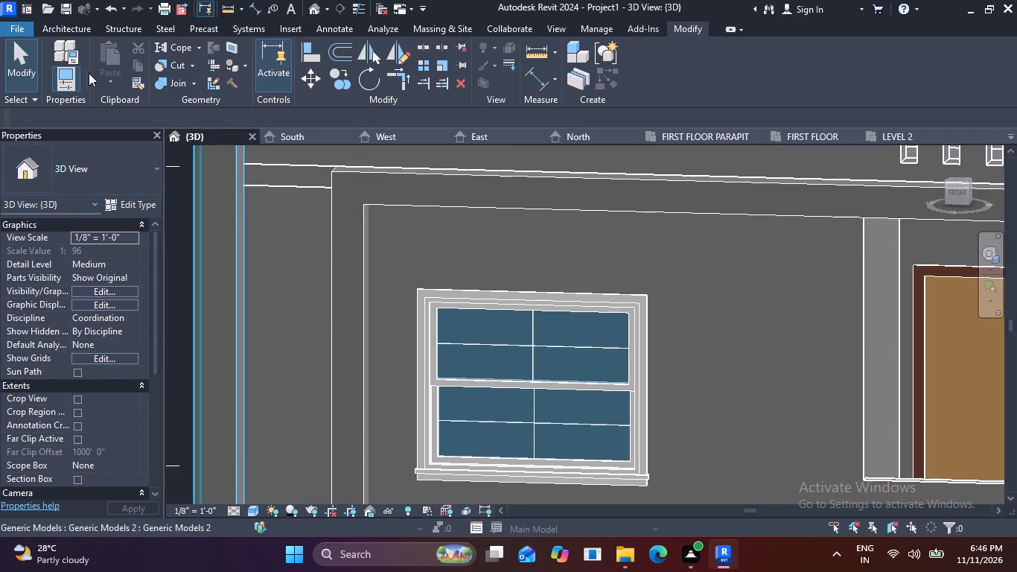
Start a new in-place model in the Generic Models category, keeping the default name.
{"action": "left_click", "coordinate": [66, 25]}
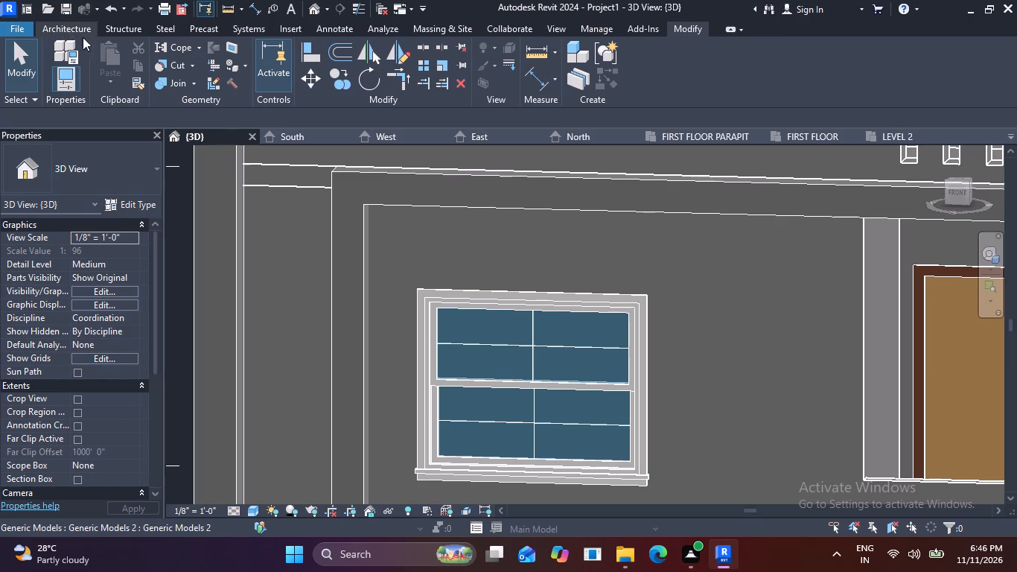
{"action": "left_click", "coordinate": [170, 83]}
{"action": "left_click", "coordinate": [202, 141]}
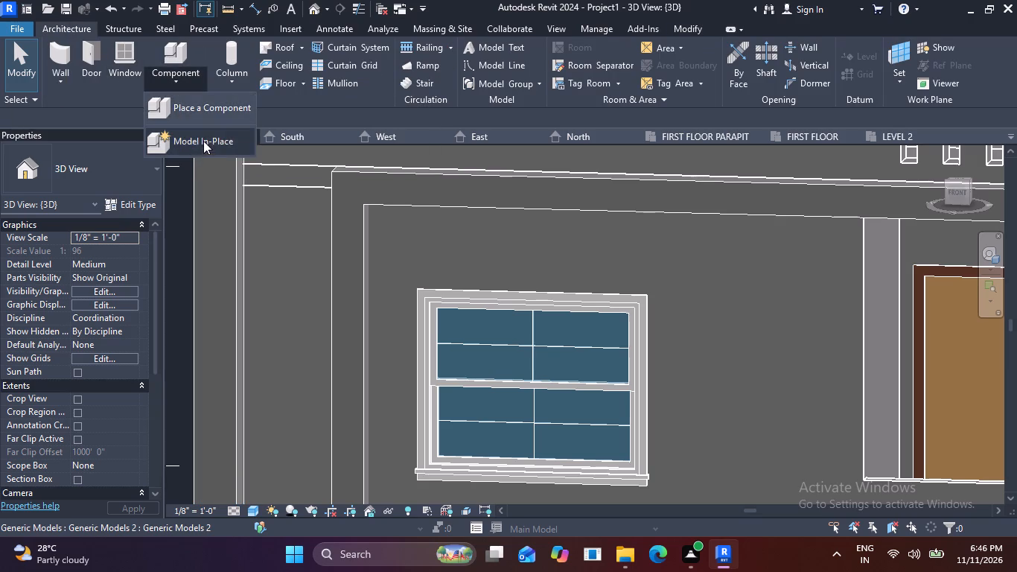
{"action": "scroll", "coordinate": [484, 230], "scroll_direction": "down", "scroll_amount": 8}
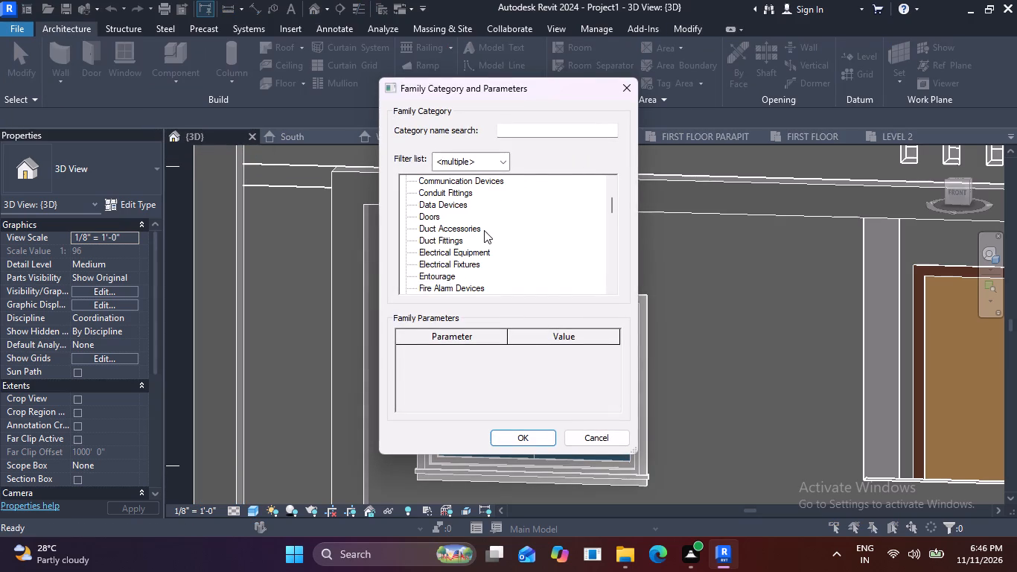
{"action": "scroll", "coordinate": [484, 230], "scroll_direction": "down", "scroll_amount": 6}
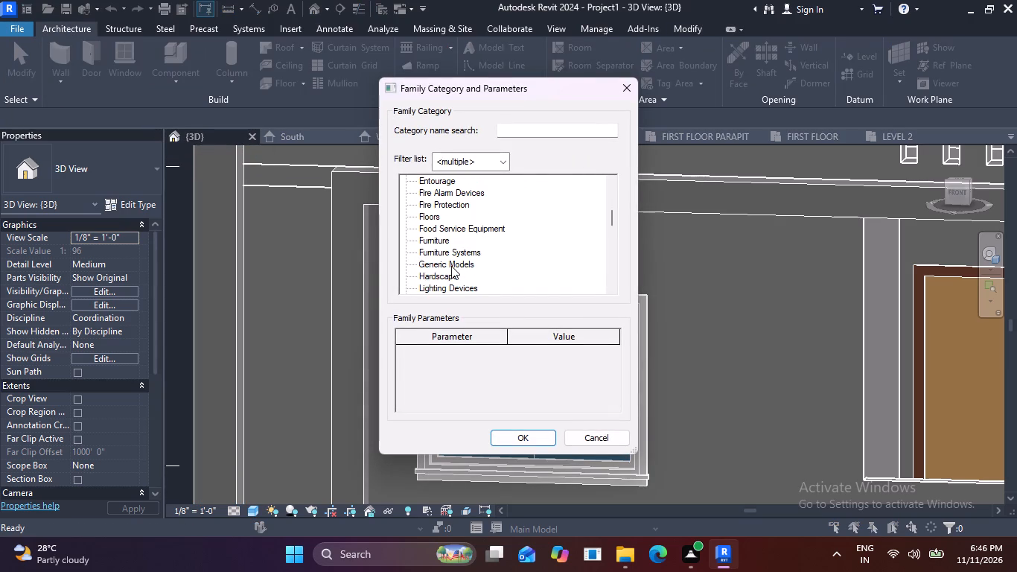
{"action": "left_click", "coordinate": [451, 266]}
{"action": "left_click", "coordinate": [531, 436]}
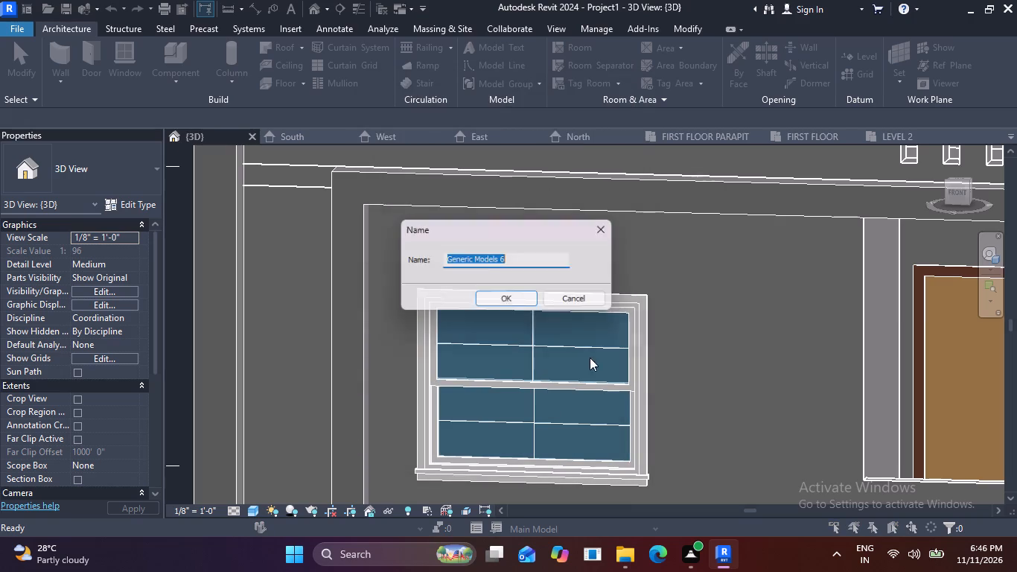
{"action": "left_click", "coordinate": [526, 304]}
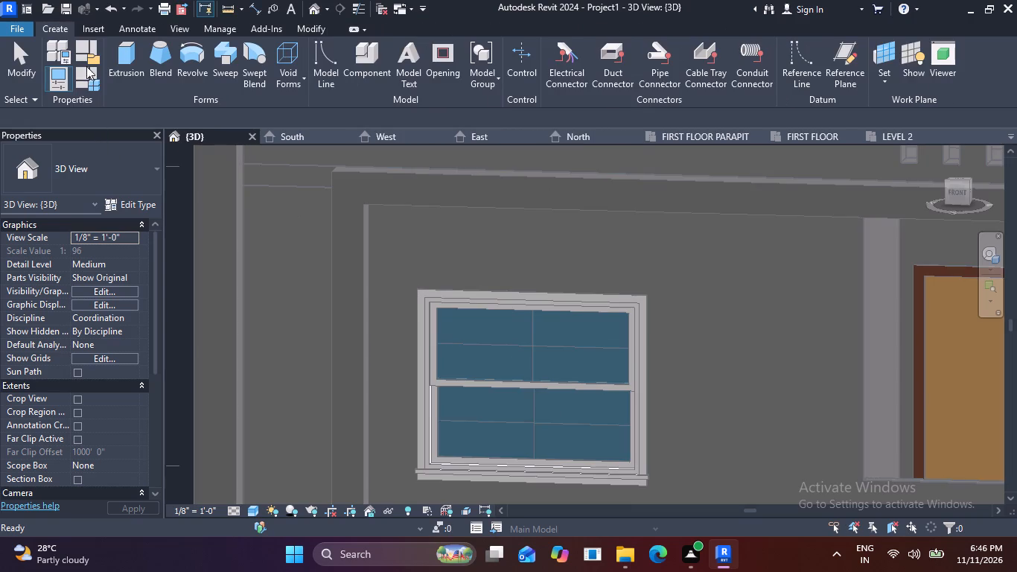
Start an Extrusion and pick the upper-storey front wall face, around the window, as its work plane.
{"action": "left_click", "coordinate": [129, 44]}
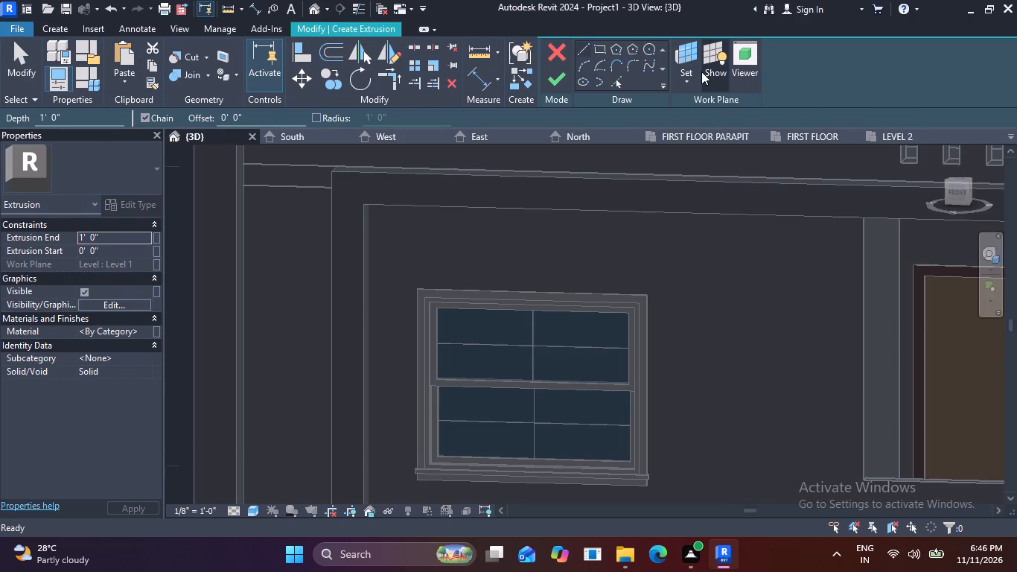
{"action": "left_click", "coordinate": [689, 69]}
{"action": "left_click", "coordinate": [687, 140]}
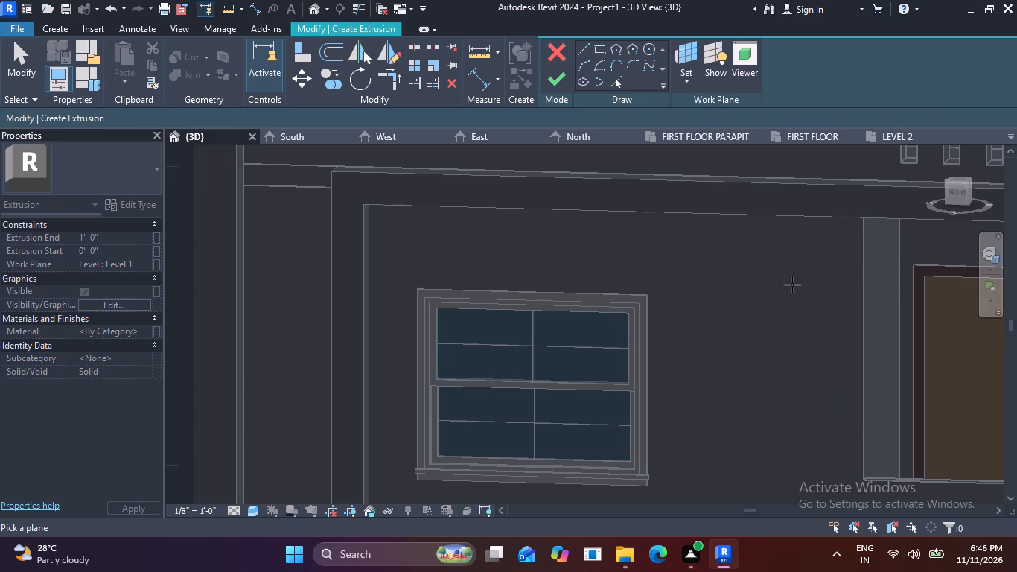
{"action": "scroll", "coordinate": [619, 258], "scroll_direction": "down", "scroll_amount": 5}
{"action": "middle_click_drag", "start_coordinate": [634, 269], "coordinate": [608, 214]}
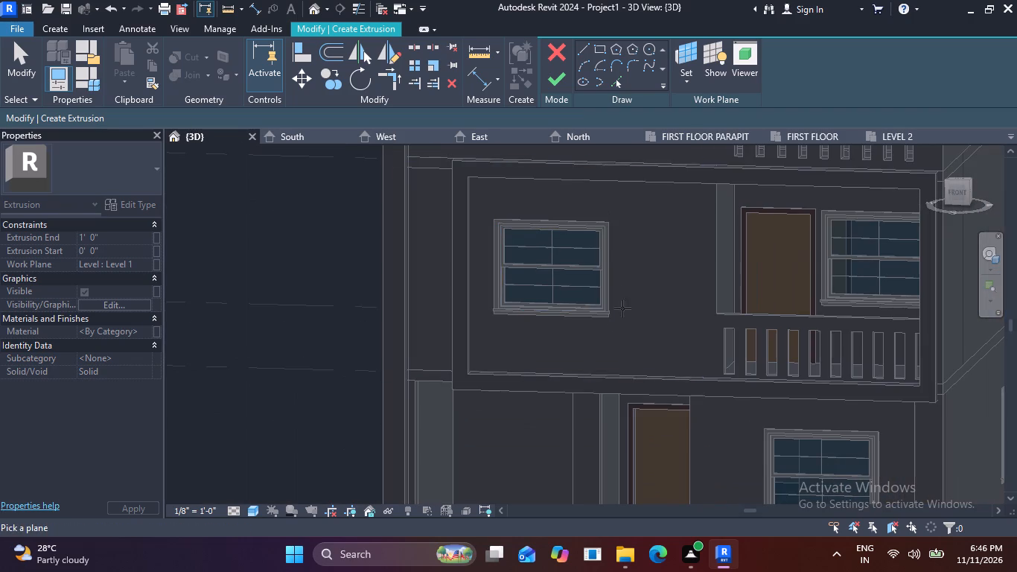
{"action": "left_click", "coordinate": [634, 370]}
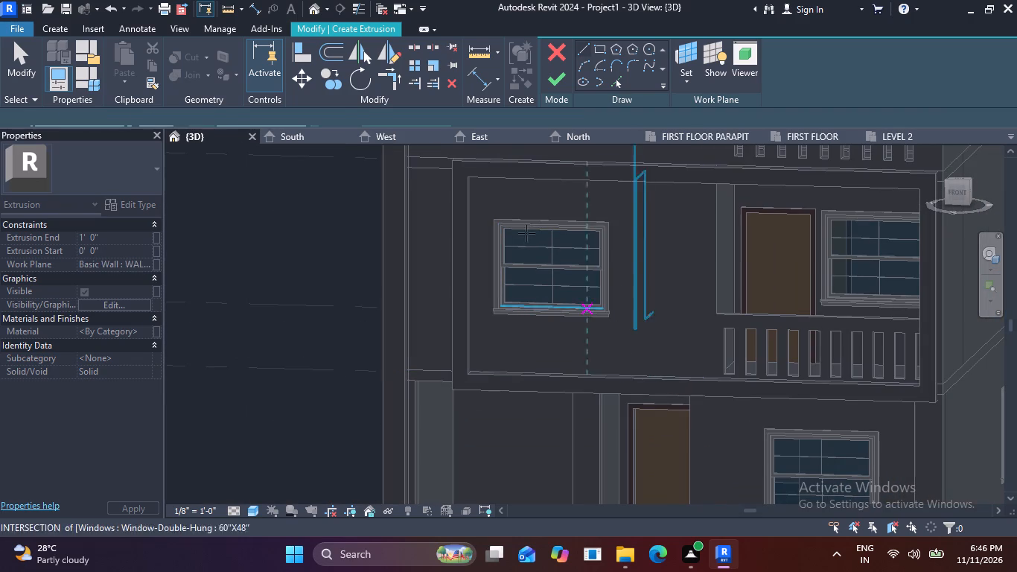
Sketch the profile's right end at the upper-storey window trim's top right corner: a 1" line outward, then 4" up.
{"action": "scroll", "coordinate": [505, 208], "scroll_direction": "up", "scroll_amount": 5}
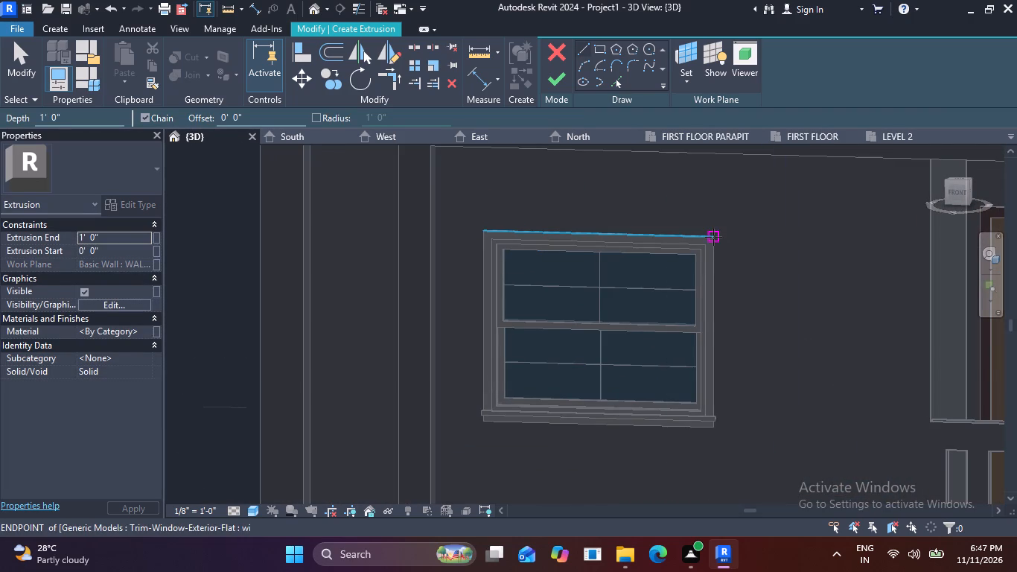
{"action": "left_click", "coordinate": [713, 237]}
{"action": "key", "text": "1"}
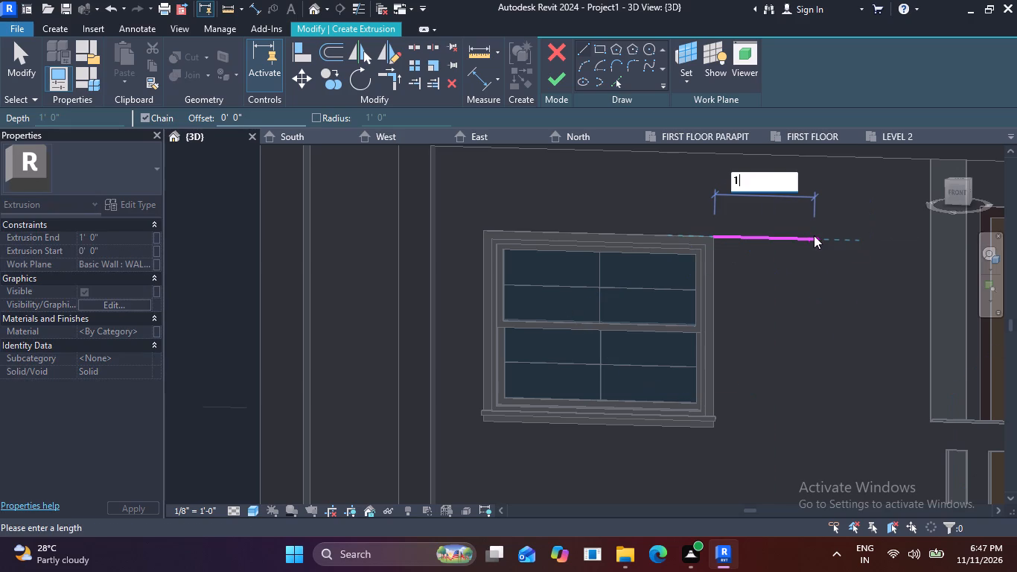
{"action": "key", "text": "shift+quotedbl"}
{"action": "key", "text": "Return"}
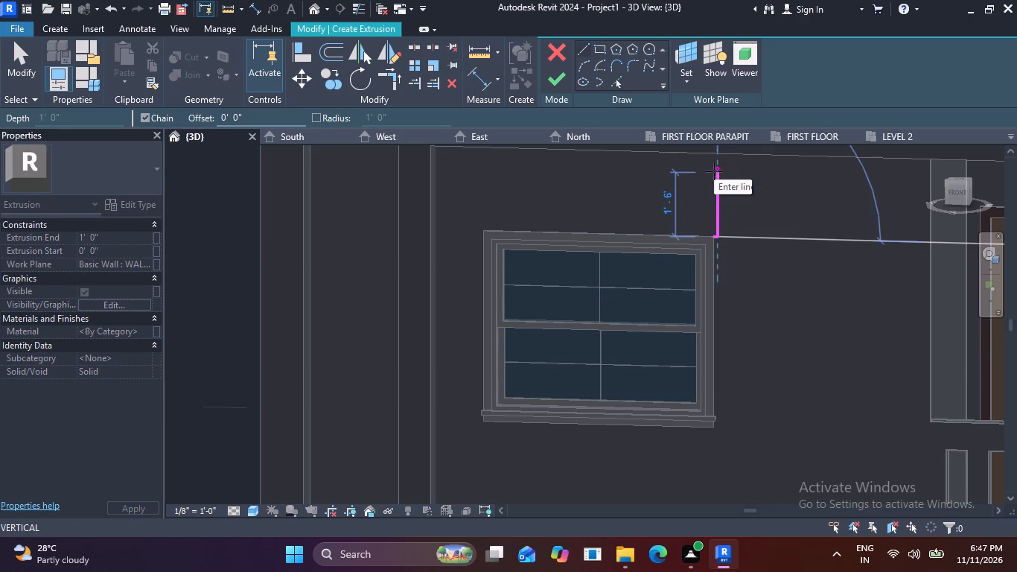
{"action": "type", "text": "4\""}
{"action": "key", "text": "Return"}
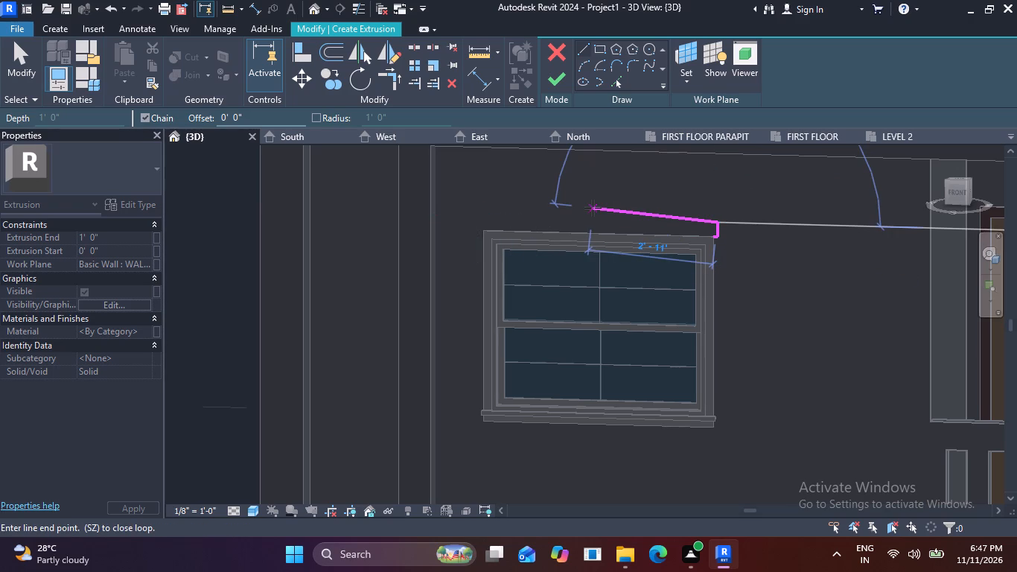
{"action": "key", "text": "Escape"}
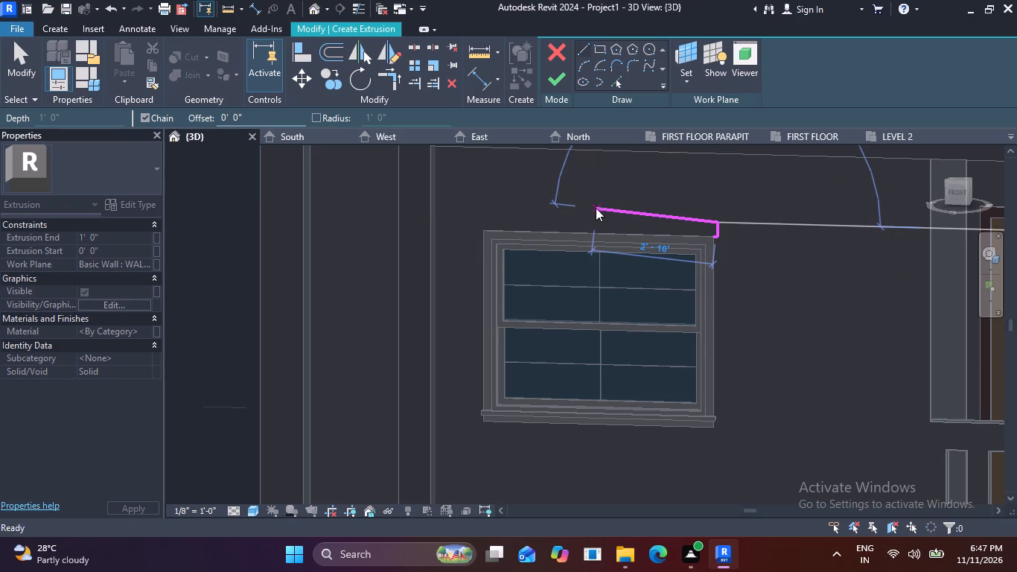
Sketch the matching left end at the window trim's top left corner: a 1" line outward, then 4" up.
{"action": "scroll", "coordinate": [549, 255], "scroll_direction": "up", "scroll_amount": 5}
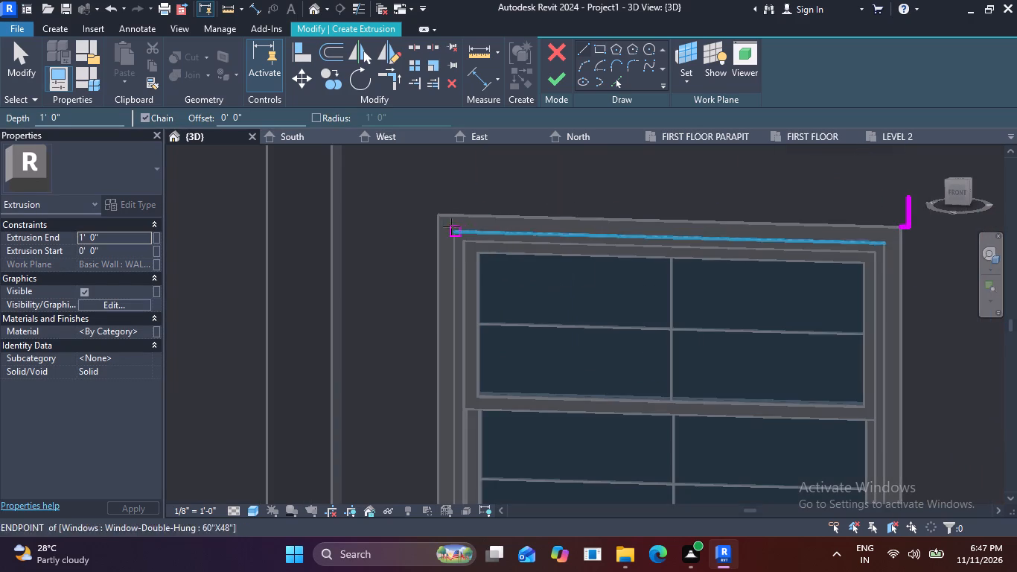
{"action": "left_click", "coordinate": [438, 214]}
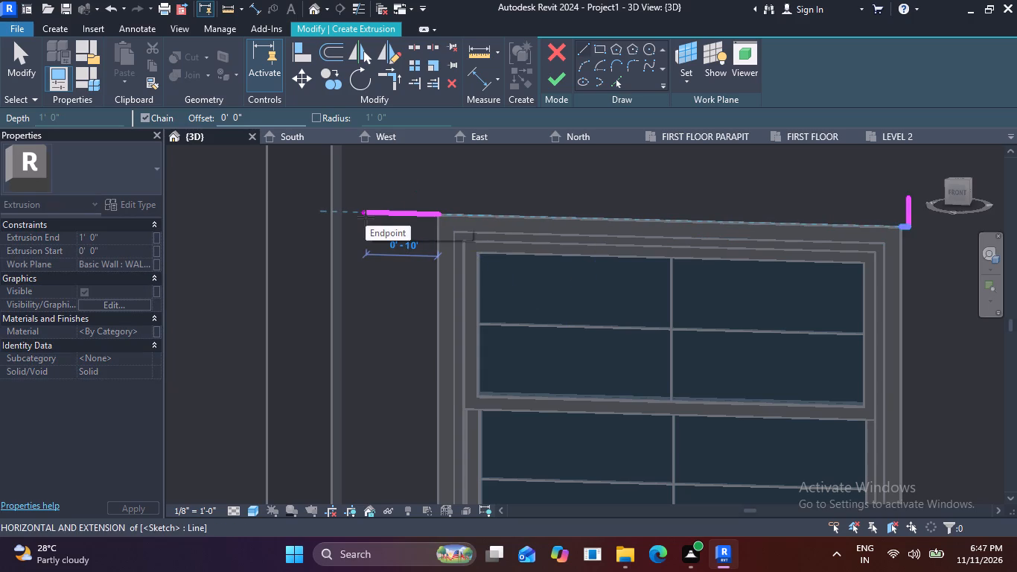
{"action": "type", "text": "1\""}
{"action": "key", "text": "Return"}
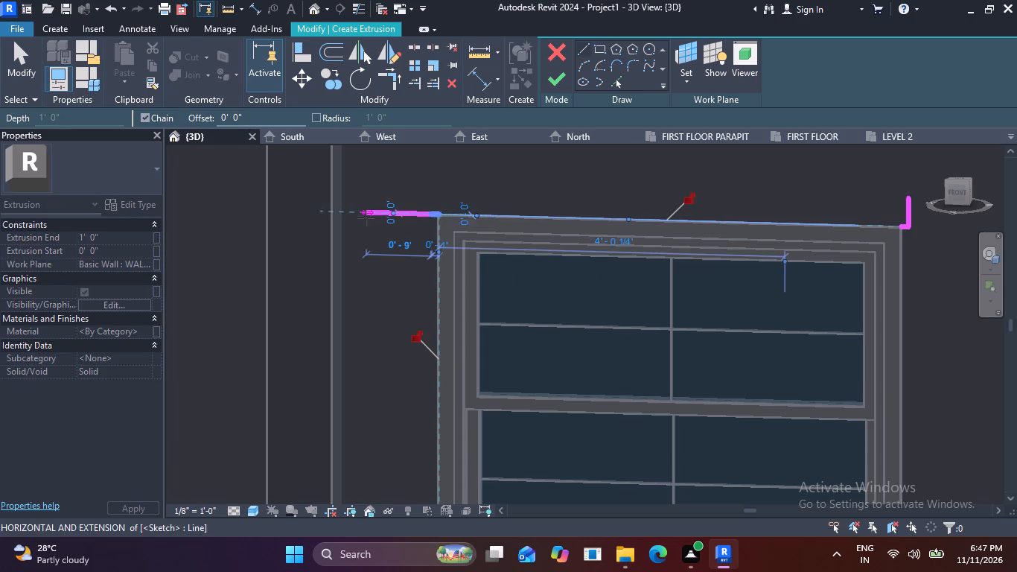
{"action": "key", "text": "4"}
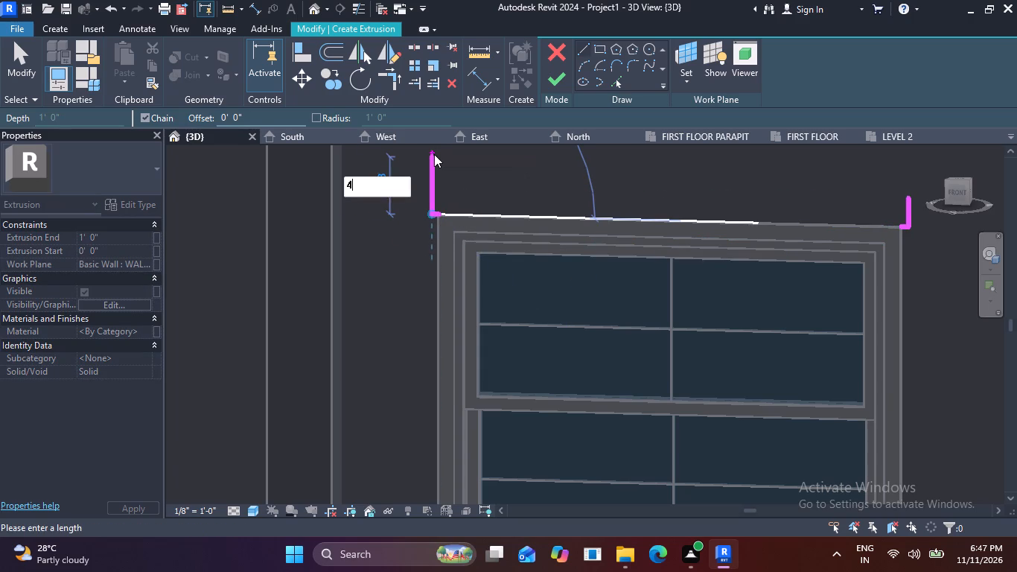
{"action": "key", "text": "shift+quotedbl"}
{"action": "key", "text": "Return"}
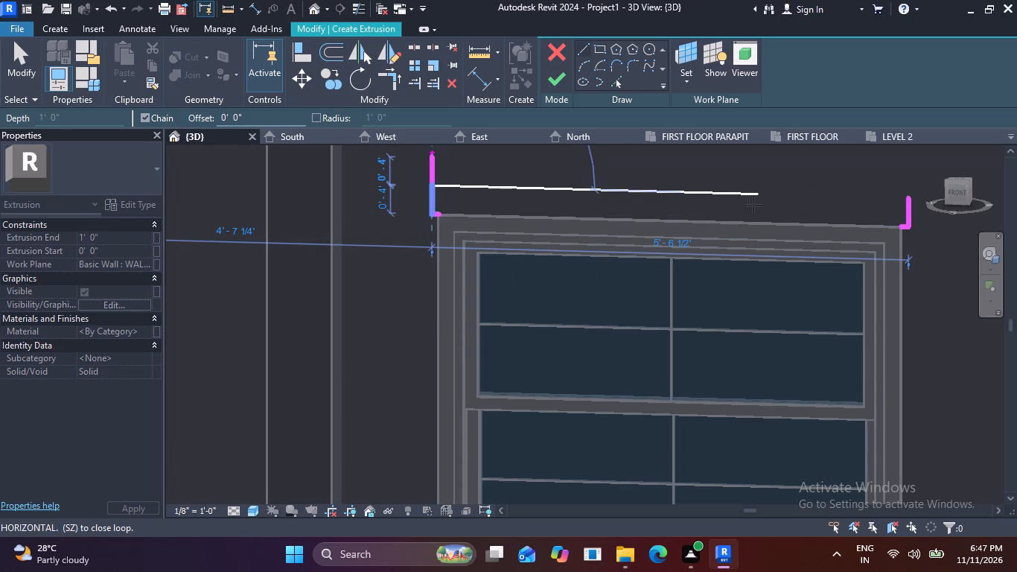
Close the profile with lines joining both ends across the top and along the window trim's upper edge, and finish the sketch.
{"action": "left_click", "coordinate": [905, 196]}
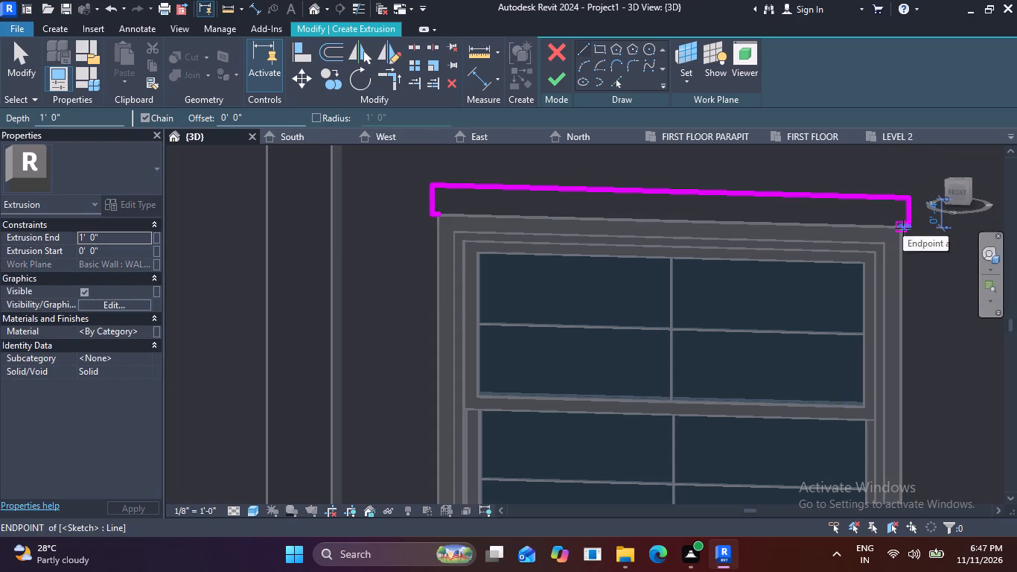
{"action": "left_click", "coordinate": [899, 226]}
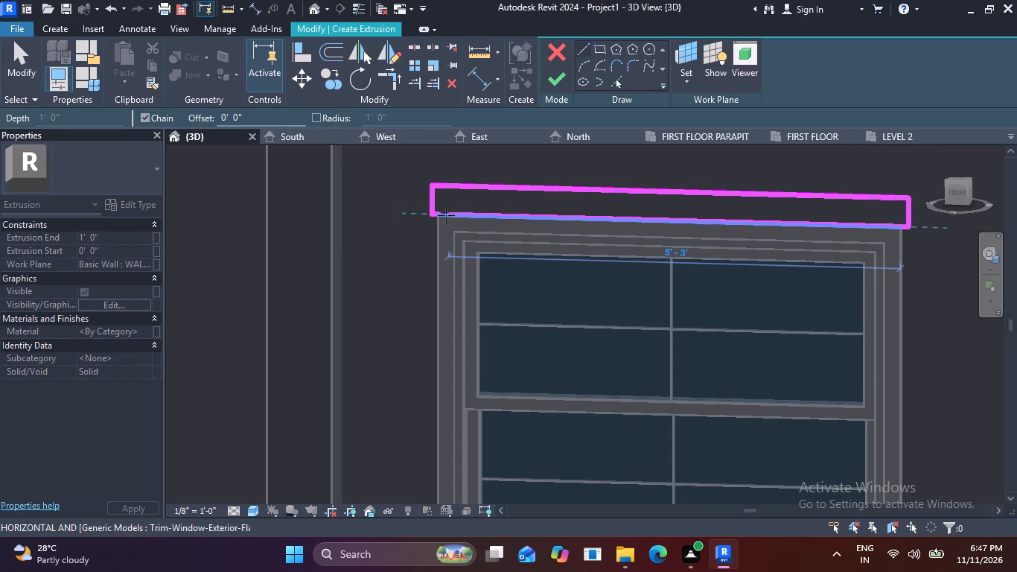
{"action": "left_click", "coordinate": [440, 215]}
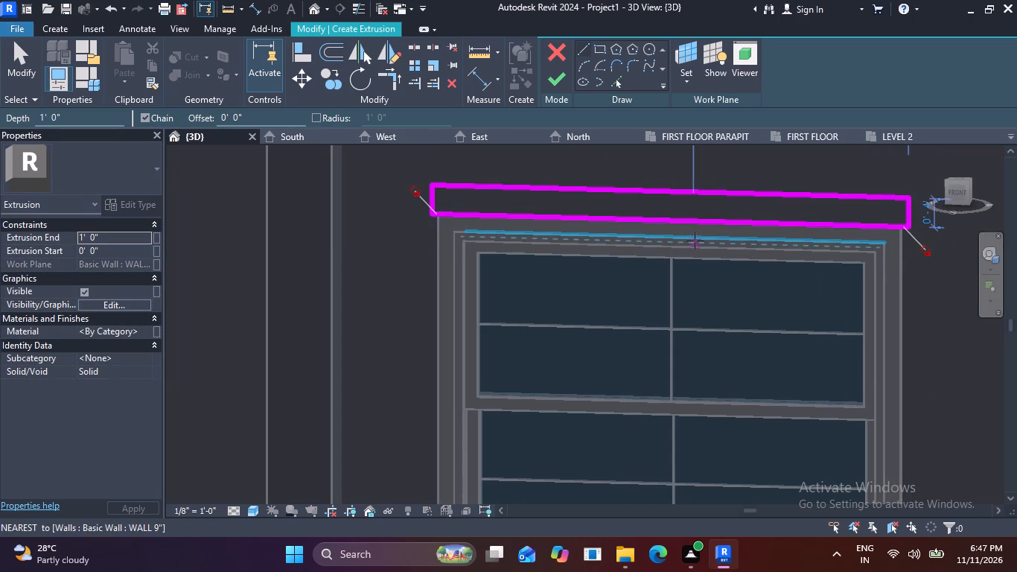
{"action": "key", "text": "Escape"}
{"action": "scroll", "coordinate": [786, 194], "scroll_direction": "down", "scroll_amount": 6}
{"action": "scroll", "coordinate": [834, 240], "scroll_direction": "down", "scroll_amount": 5}
{"action": "middle_click_drag", "start_coordinate": [826, 292], "coordinate": [723, 198]}
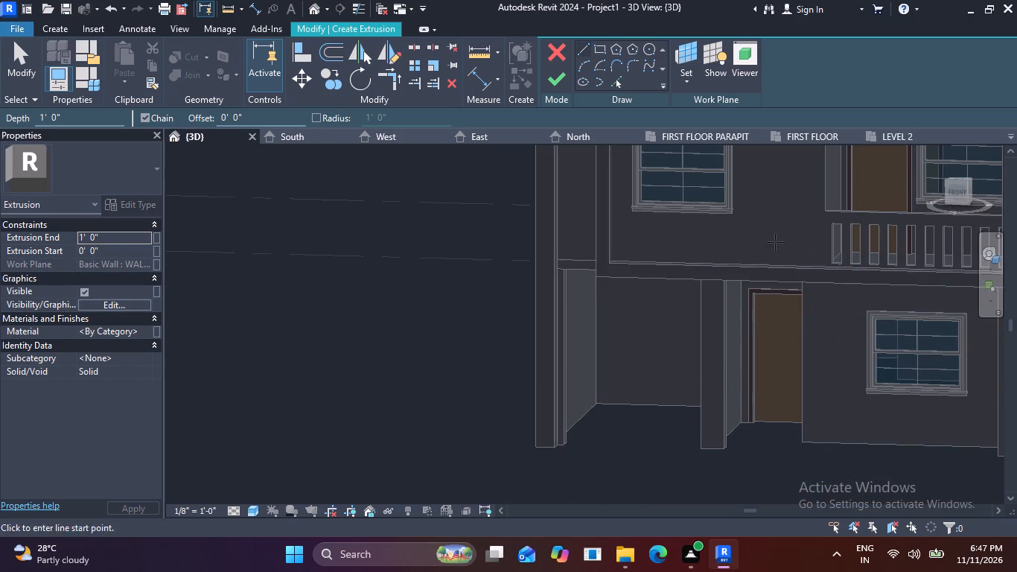
{"action": "left_click", "coordinate": [563, 86]}
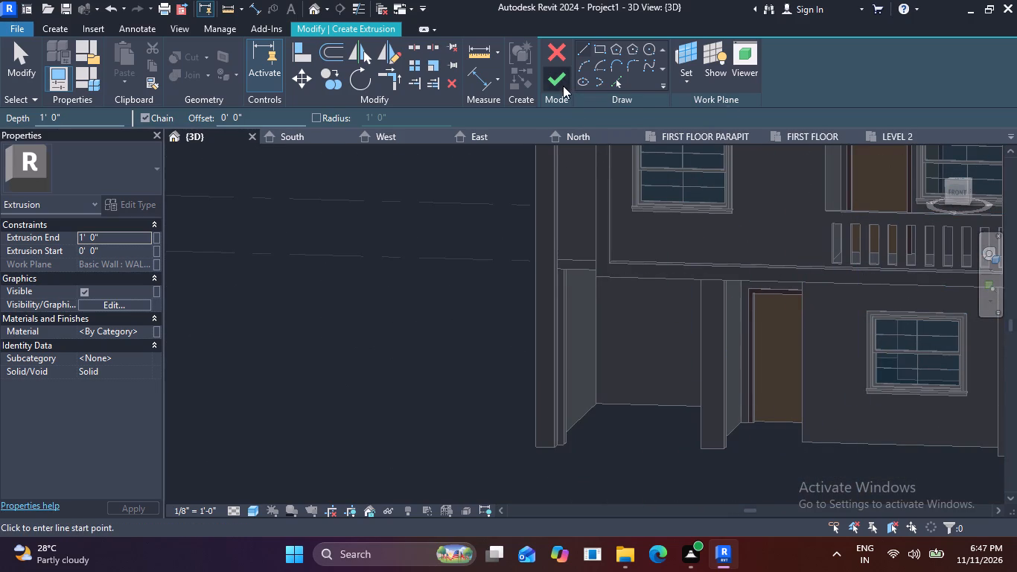
Set the extrusion end of the slab above the upper-storey window to 2' 0".
{"action": "scroll", "coordinate": [681, 212], "scroll_direction": "down", "scroll_amount": 1}
{"action": "middle_click_drag", "start_coordinate": [677, 248], "coordinate": [660, 355]}
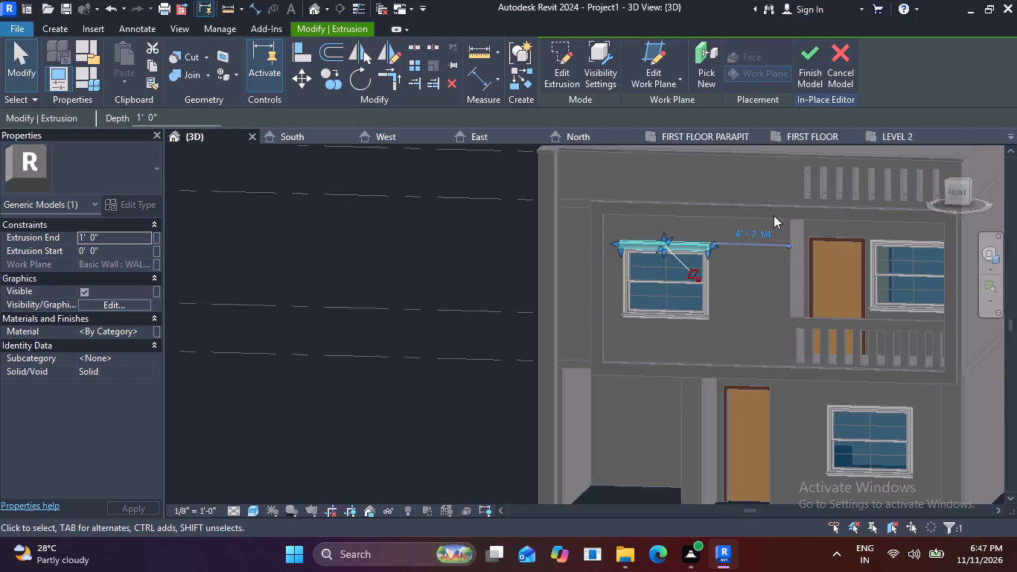
{"action": "middle_click_drag", "start_coordinate": [754, 227], "coordinate": [753, 320], "text": "shift"}
{"action": "scroll", "coordinate": [692, 253], "scroll_direction": "up", "scroll_amount": 2}
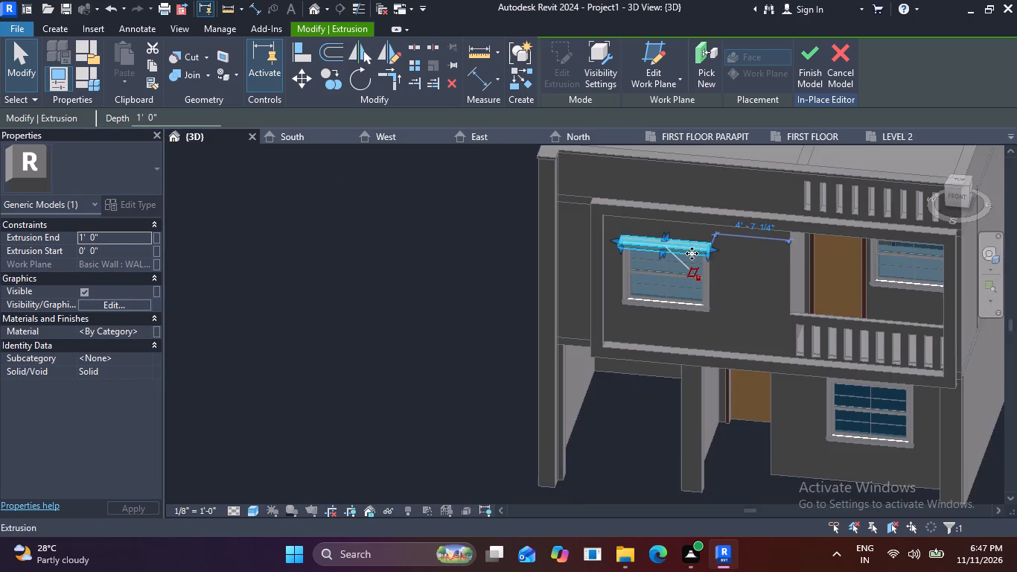
{"action": "scroll", "coordinate": [692, 253], "scroll_direction": "up", "scroll_amount": 1}
{"action": "left_click", "coordinate": [104, 237]}
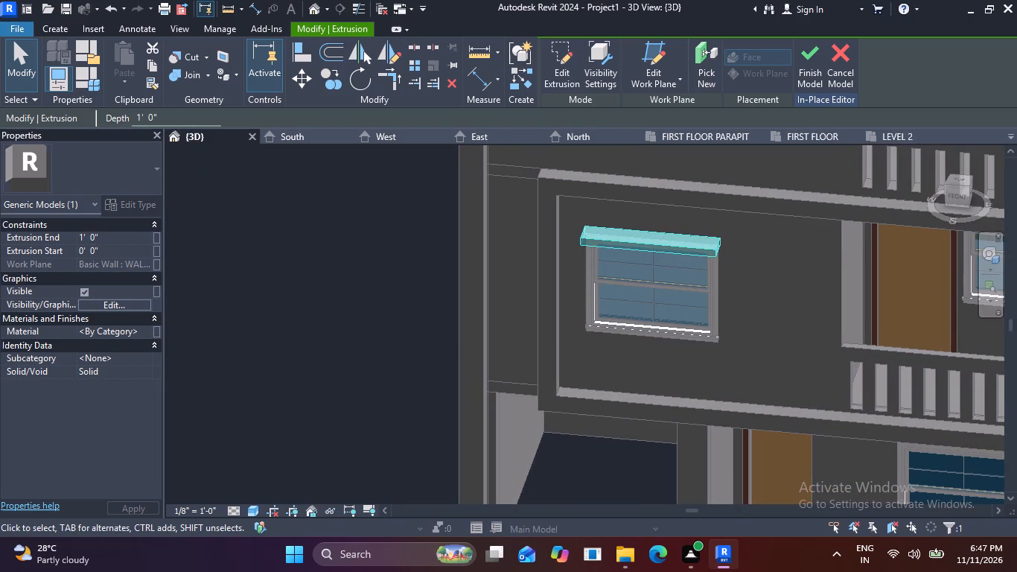
{"action": "key", "text": "BackSpace"}
{"action": "key", "text": "BackSpace"}
{"action": "key", "text": "BackSpace"}
{"action": "key", "text": "BackSpace"}
{"action": "key", "text": "BackSpace"}
{"action": "key", "text": "BackSpace"}
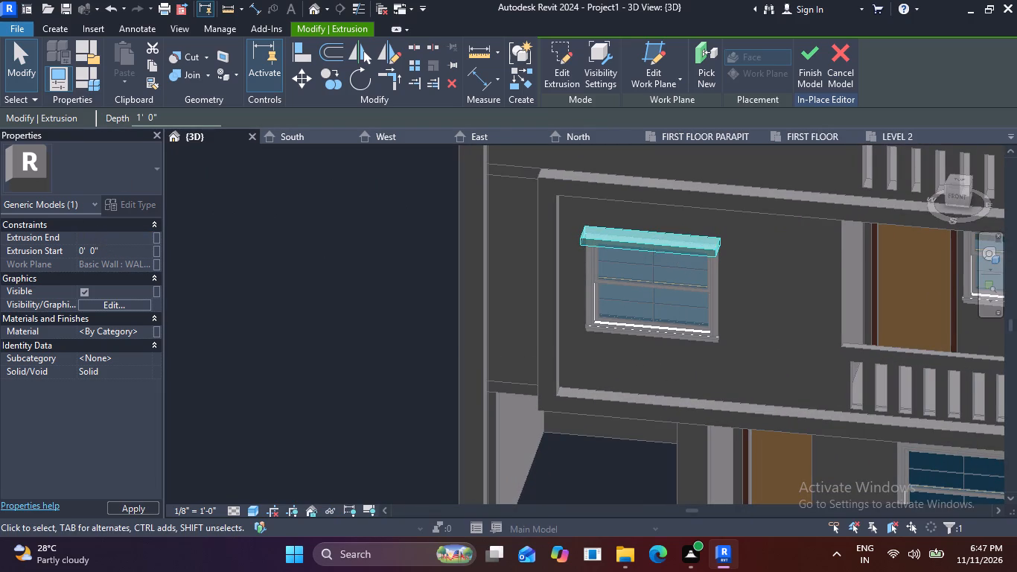
{"action": "type", "text": "2'"}
{"action": "key", "text": "Return"}
{"action": "key", "text": "Escape"}
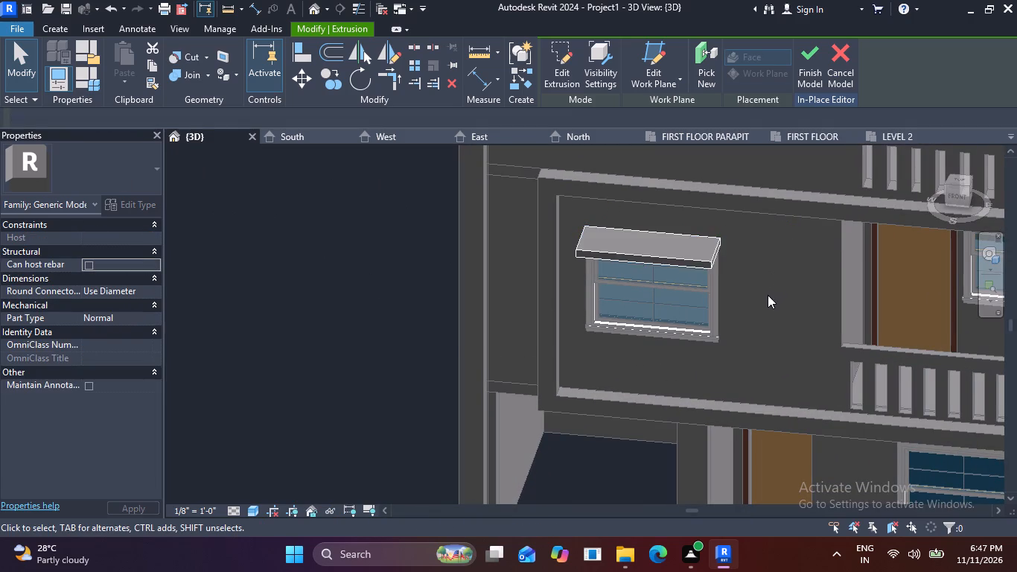
Finish the in-place model of the slab above the upper-storey window.
{"action": "scroll", "coordinate": [752, 302], "scroll_direction": "down", "scroll_amount": 2}
{"action": "middle_click_drag", "start_coordinate": [736, 326], "coordinate": [678, 302]}
{"action": "middle_click_drag", "start_coordinate": [758, 327], "coordinate": [798, 194], "text": "shift"}
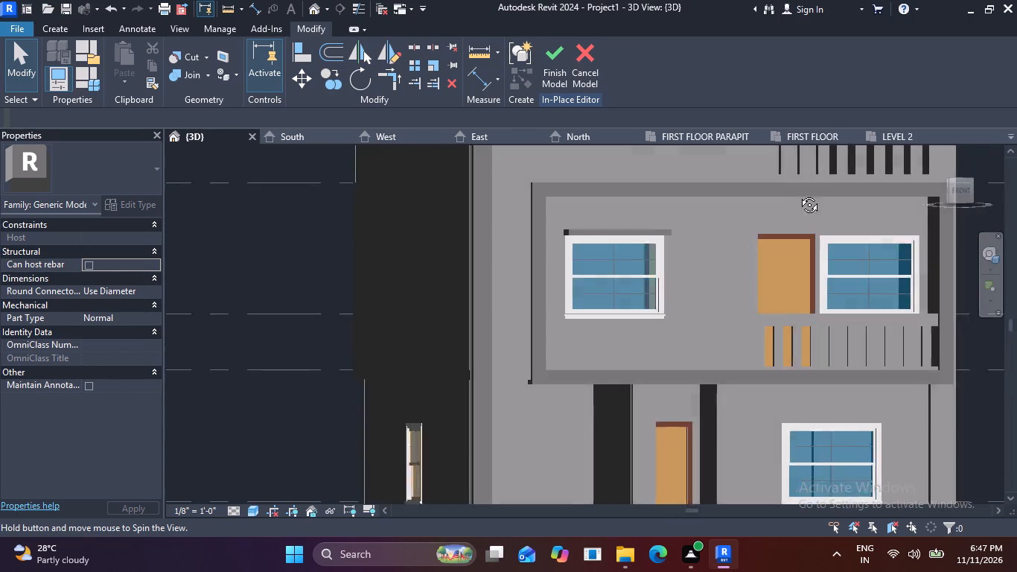
{"action": "middle_click_drag", "start_coordinate": [798, 194], "coordinate": [841, 177], "text": "shift"}
{"action": "middle_click_drag", "start_coordinate": [719, 423], "coordinate": [655, 349]}
{"action": "scroll", "coordinate": [761, 413], "scroll_direction": "up", "scroll_amount": 2}
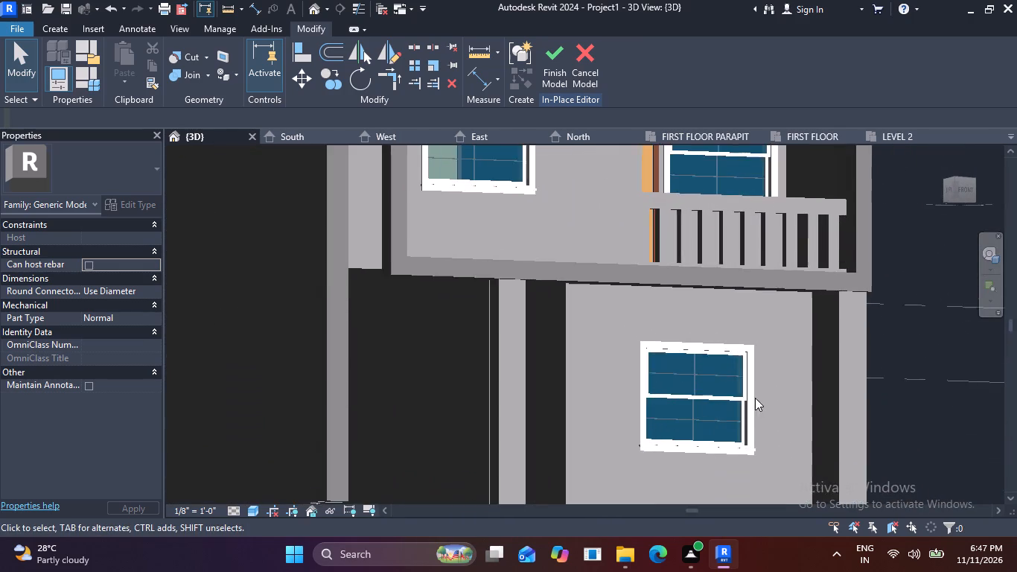
{"action": "middle_click_drag", "start_coordinate": [751, 394], "coordinate": [682, 440], "text": "shift"}
{"action": "middle_click_drag", "start_coordinate": [724, 327], "coordinate": [546, 322]}
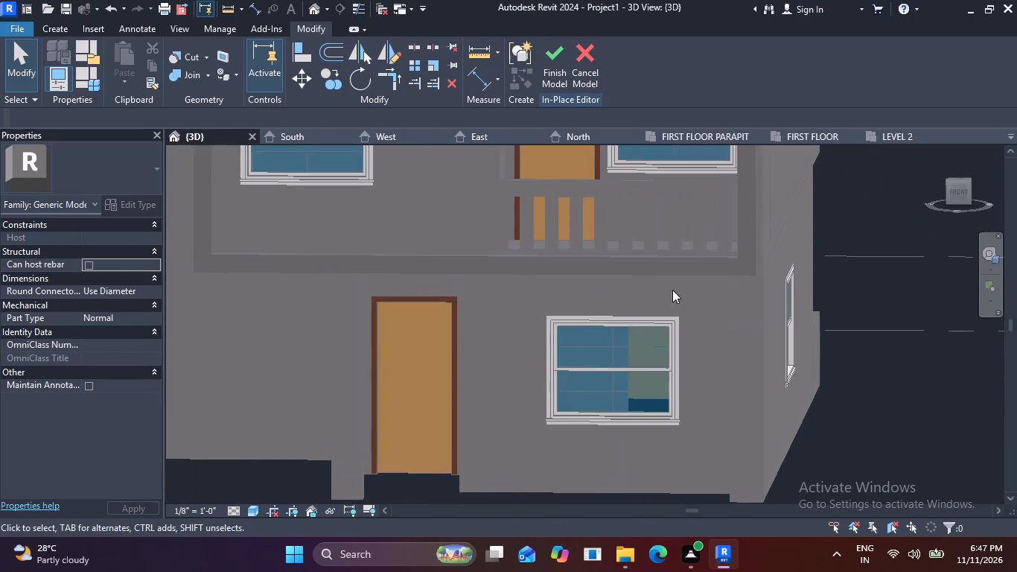
{"action": "scroll", "coordinate": [686, 280], "scroll_direction": "up", "scroll_amount": 2}
{"action": "middle_click_drag", "start_coordinate": [695, 310], "coordinate": [704, 315], "text": "shift"}
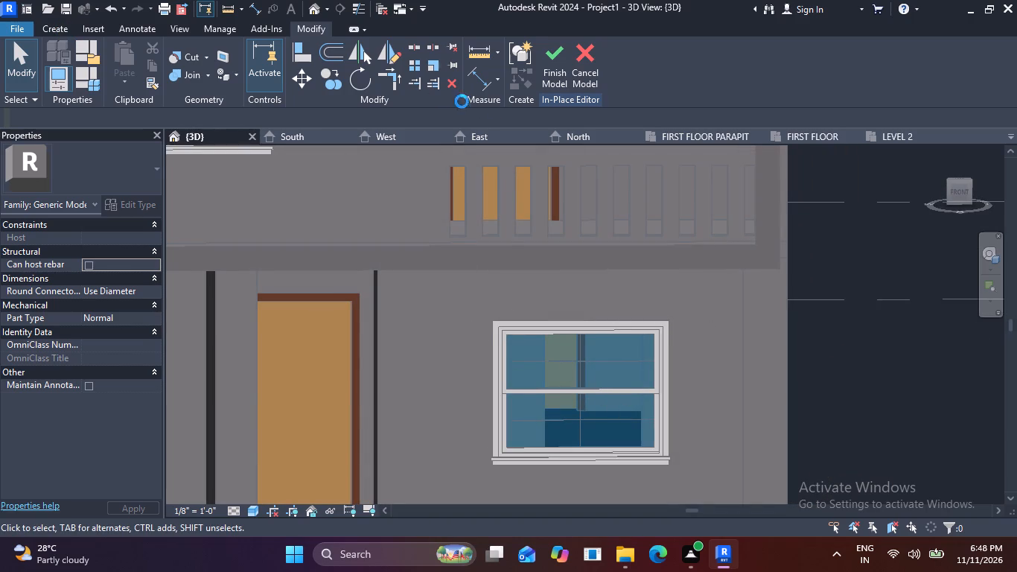
{"action": "left_click", "coordinate": [561, 69]}
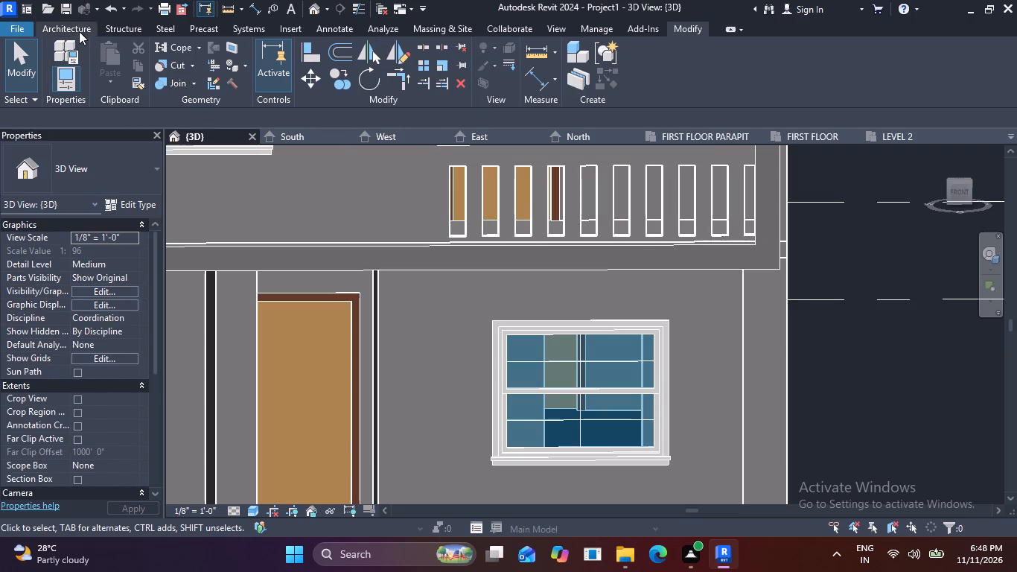
Start a new in-place model in the Generic Models category, keeping the default name.
{"action": "left_click", "coordinate": [77, 28]}
{"action": "left_click", "coordinate": [181, 85]}
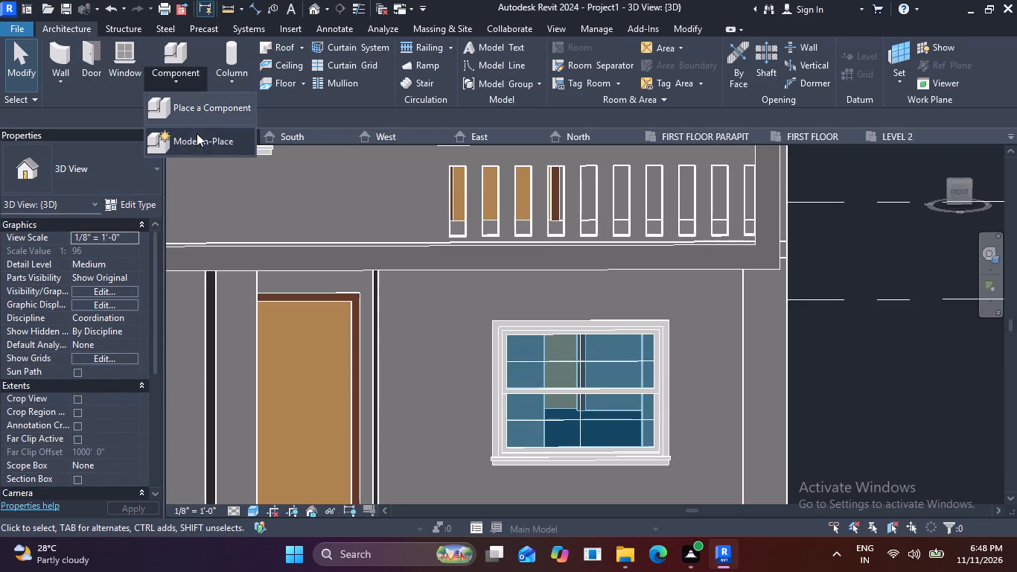
{"action": "left_click", "coordinate": [198, 140]}
{"action": "scroll", "coordinate": [511, 252], "scroll_direction": "down", "scroll_amount": 3}
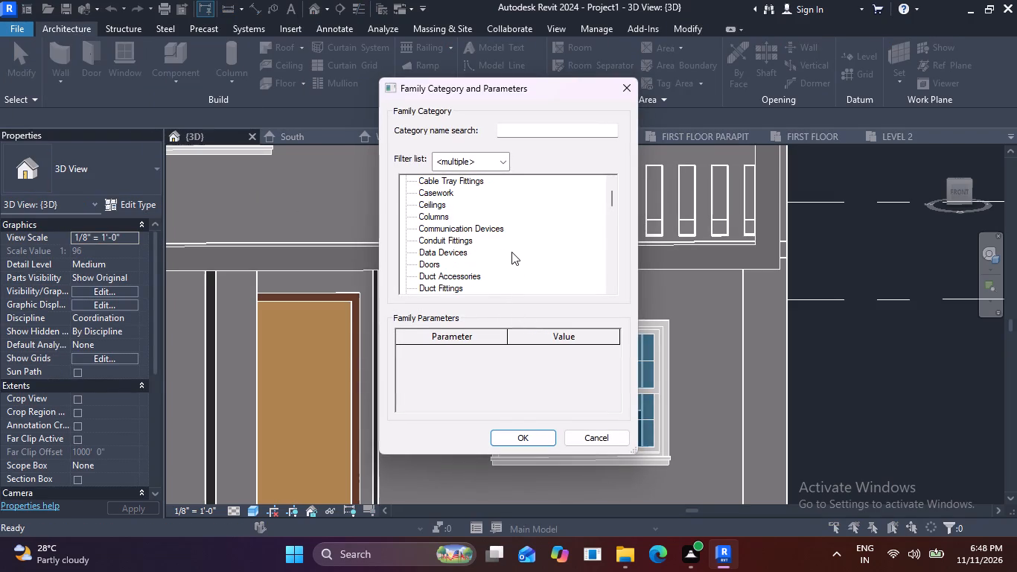
{"action": "scroll", "coordinate": [511, 252], "scroll_direction": "down", "scroll_amount": 3}
{"action": "scroll", "coordinate": [444, 235], "scroll_direction": "down", "scroll_amount": 3}
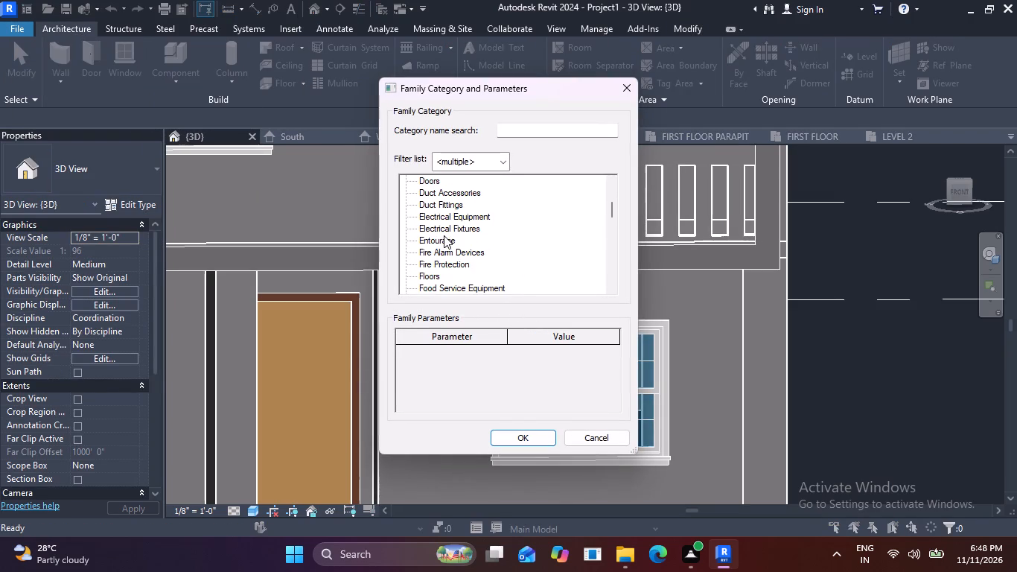
{"action": "scroll", "coordinate": [446, 235], "scroll_direction": "down", "scroll_amount": 5}
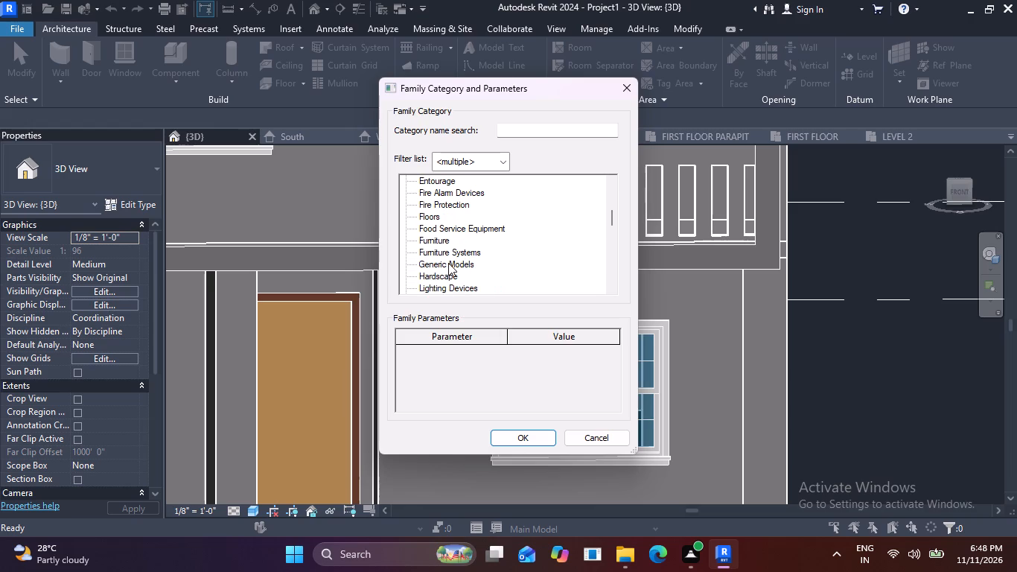
{"action": "left_click", "coordinate": [448, 264]}
{"action": "left_click", "coordinate": [517, 439]}
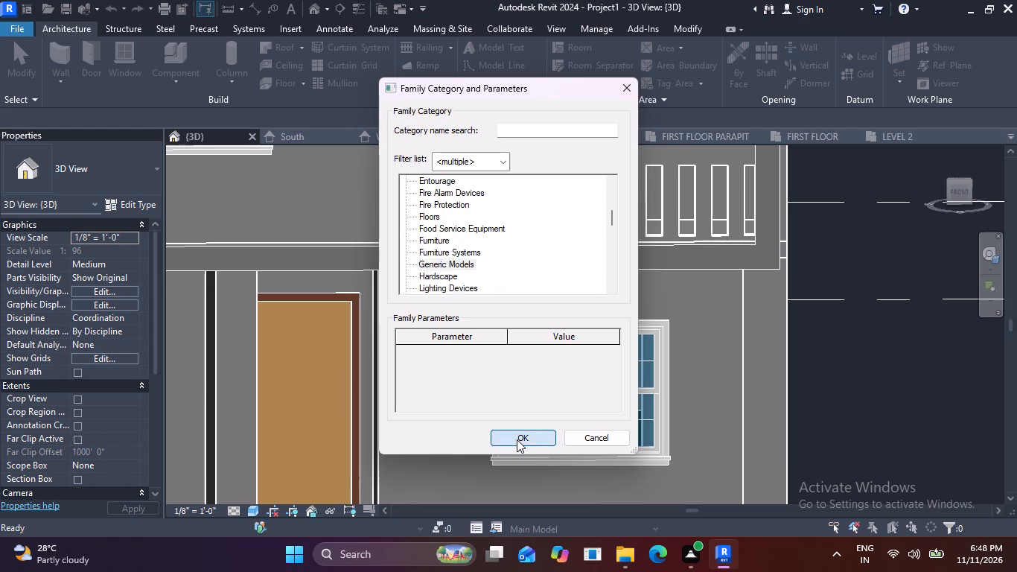
{"action": "left_click", "coordinate": [516, 307]}
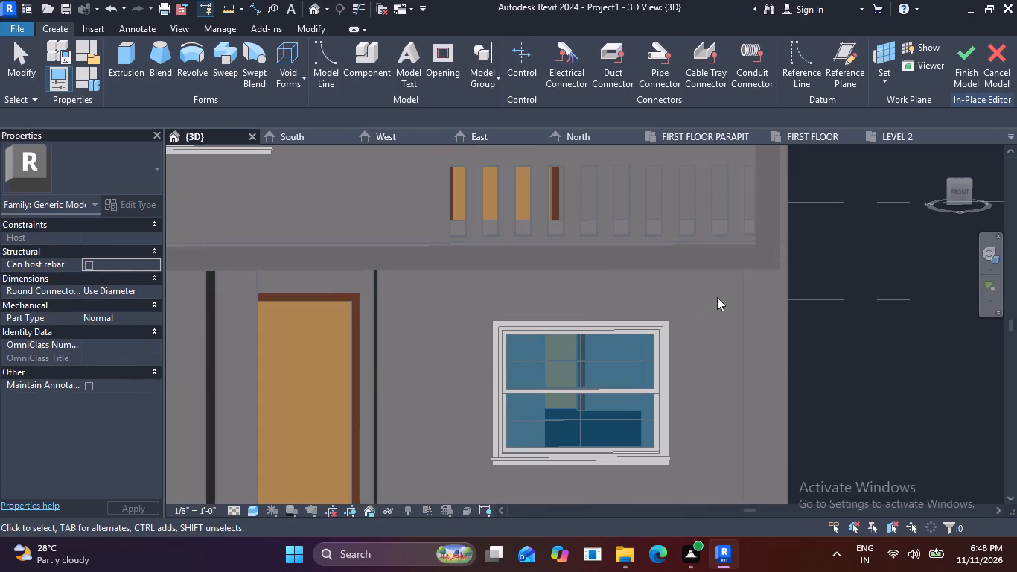
Start an extrusion and pick the front wall face around the ground-floor window as its work plane.
{"action": "left_click", "coordinate": [138, 62]}
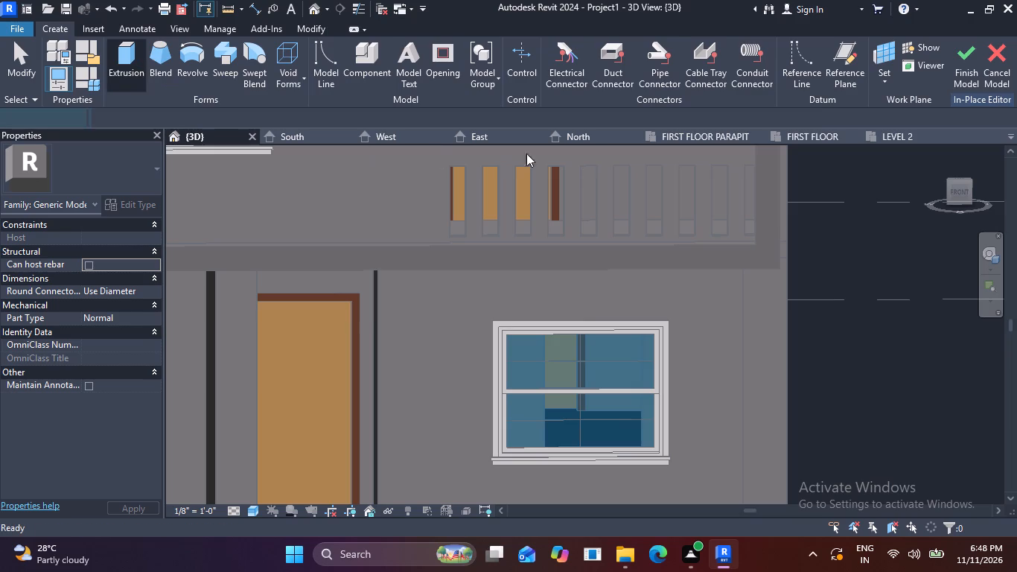
{"action": "left_click", "coordinate": [687, 81]}
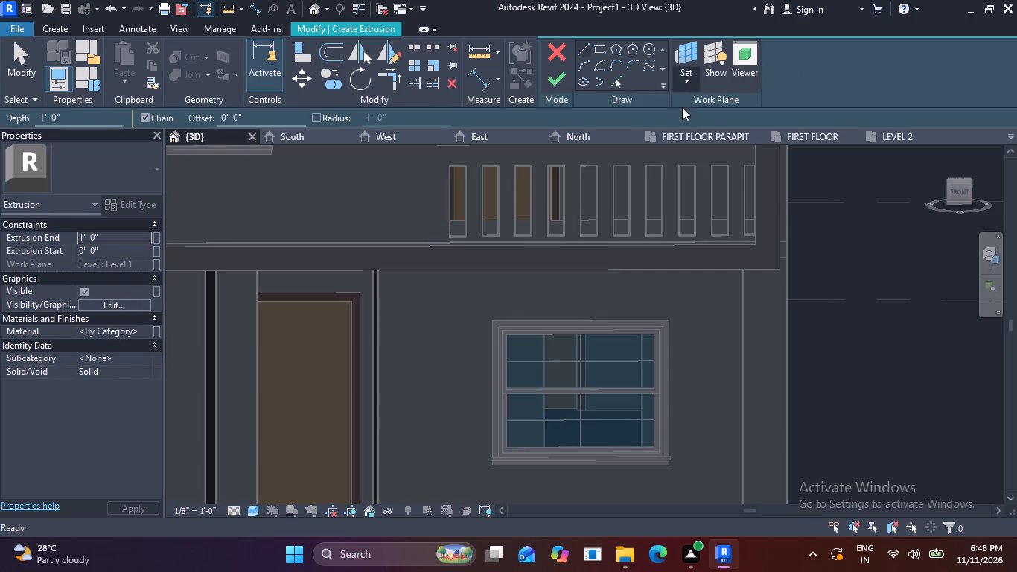
{"action": "left_click", "coordinate": [696, 143]}
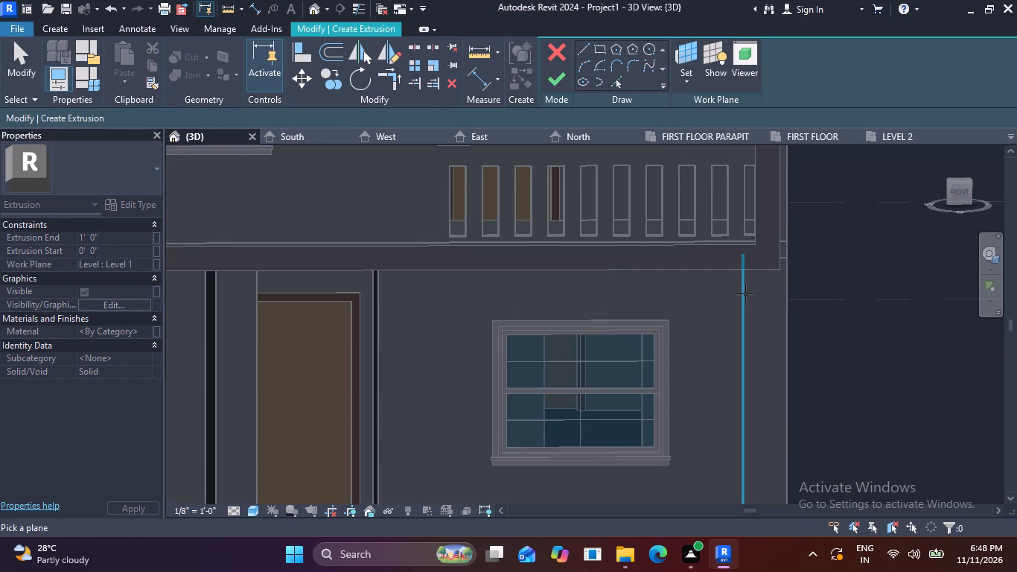
{"action": "middle_click_drag", "start_coordinate": [686, 320], "coordinate": [719, 289], "text": "shift"}
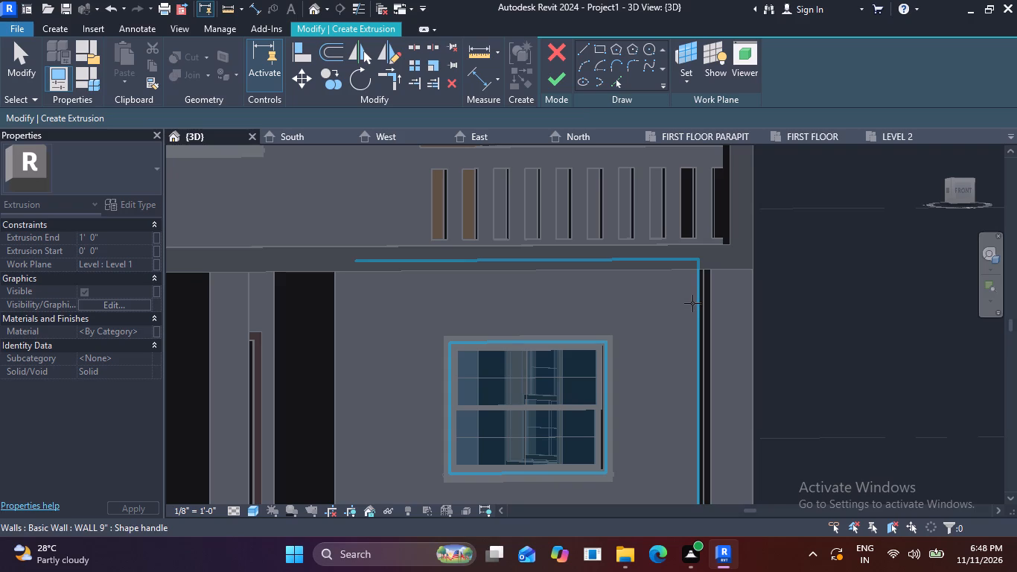
{"action": "left_click", "coordinate": [692, 303]}
Sketch the slab's left end from the window trim's upper left corner: 1" outward horizontally and 4" straight up.
{"action": "scroll", "coordinate": [447, 327], "scroll_direction": "up", "scroll_amount": 4}
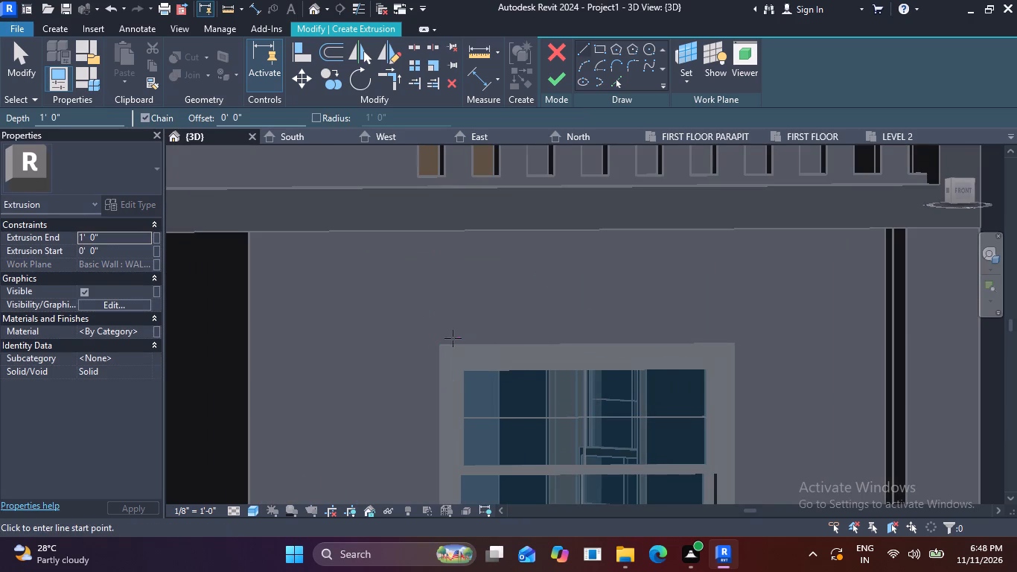
{"action": "left_click", "coordinate": [439, 346]}
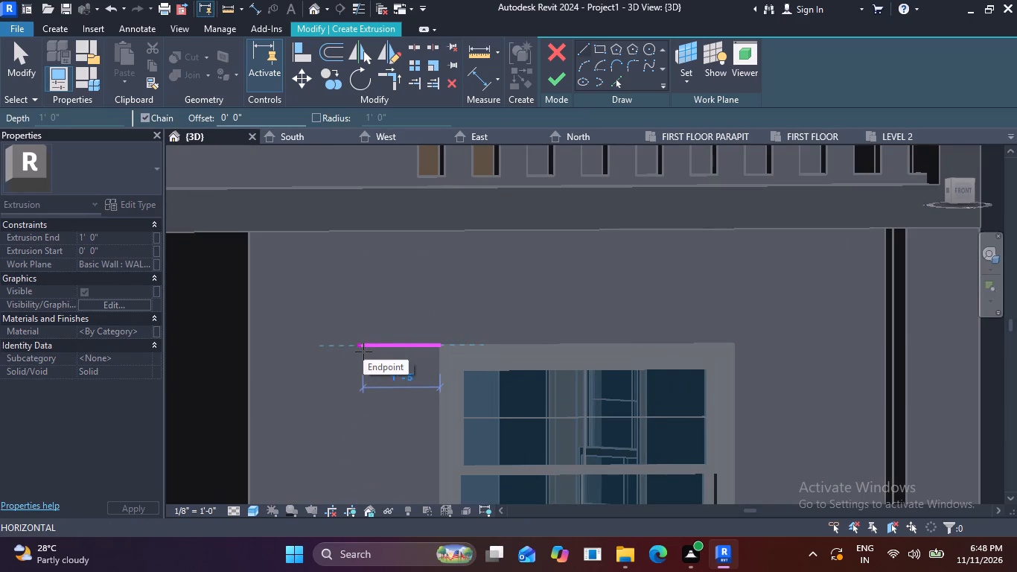
{"action": "key", "text": "1"}
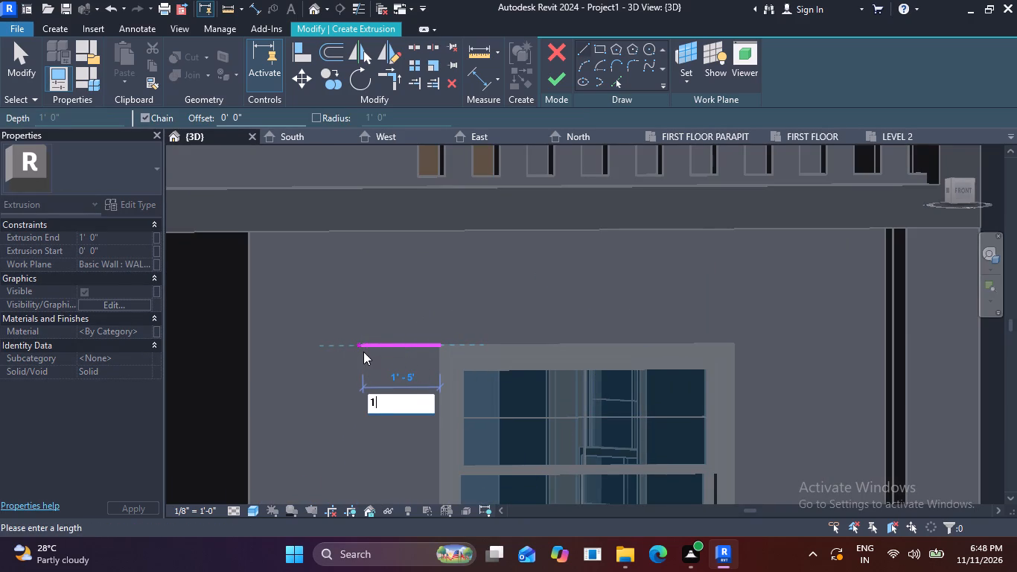
{"action": "key", "text": "shift+quotedbl"}
{"action": "key", "text": "Return"}
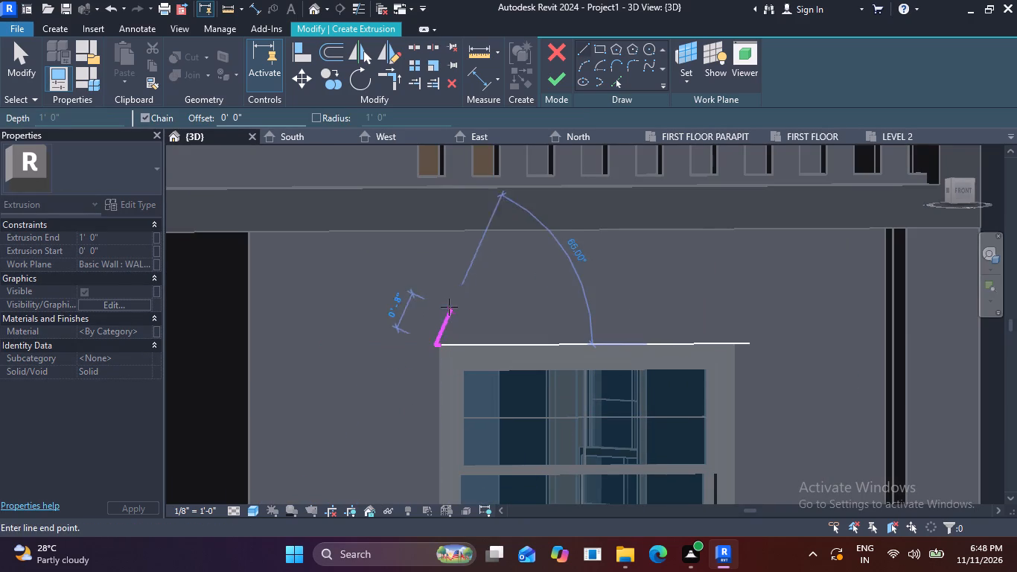
{"action": "scroll", "coordinate": [433, 294], "scroll_direction": "up", "scroll_amount": 2}
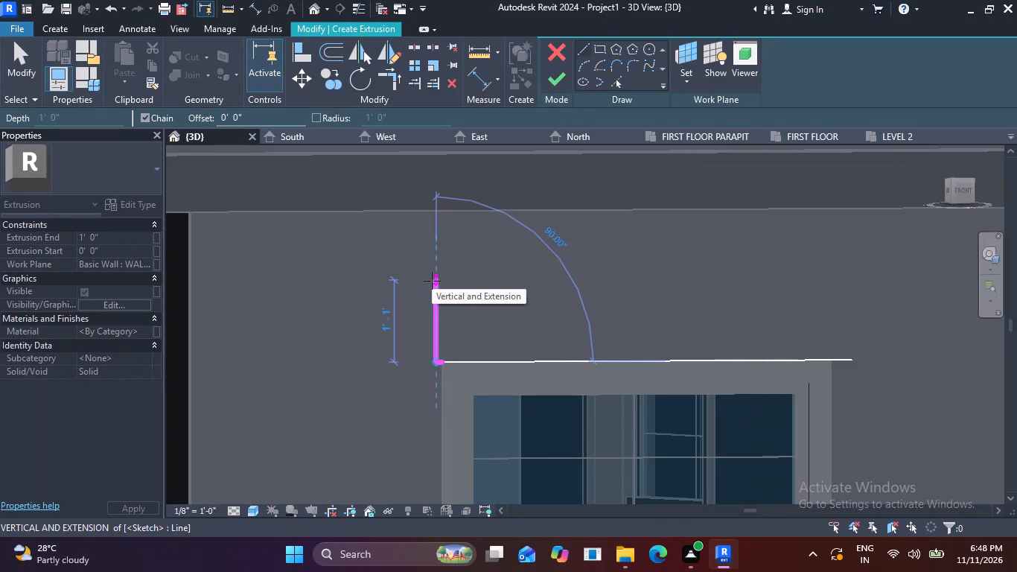
{"action": "type", "text": "4\""}
{"action": "key", "text": "Return"}
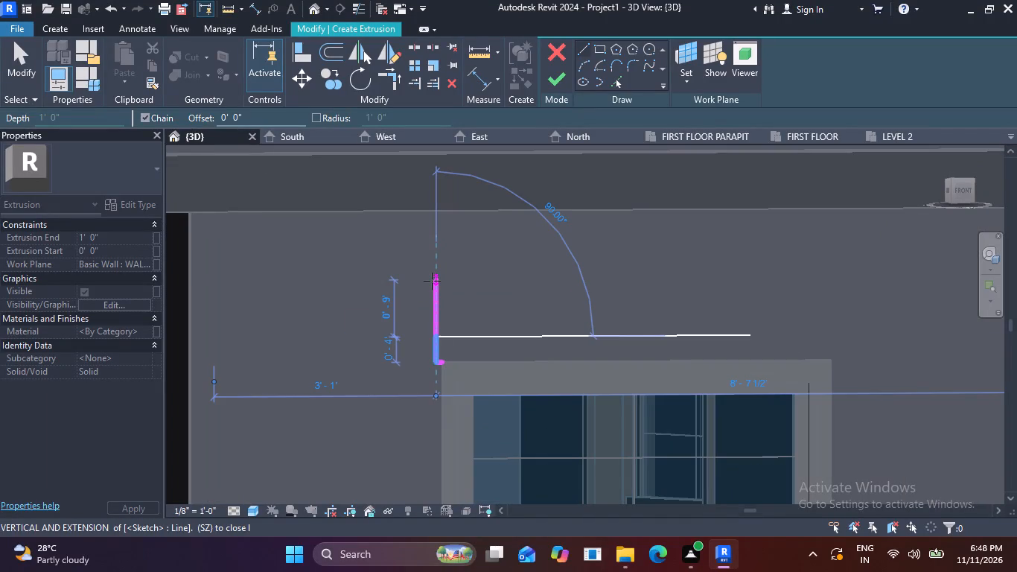
{"action": "key", "text": "Escape"}
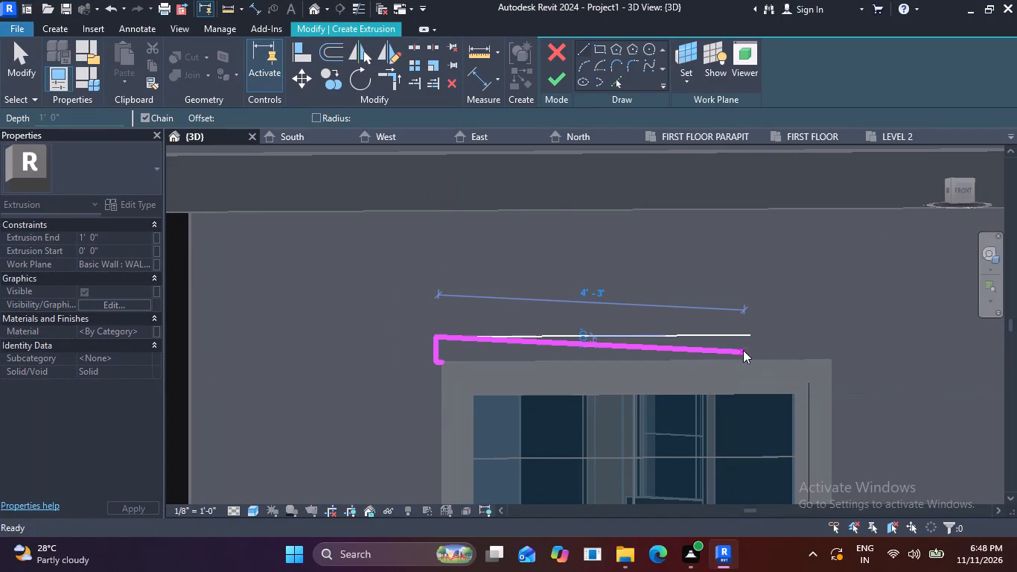
Sketch the slab's right end from the trim's upper right corner: 1" outward horizontally and 4" straight up.
{"action": "left_click", "coordinate": [829, 359]}
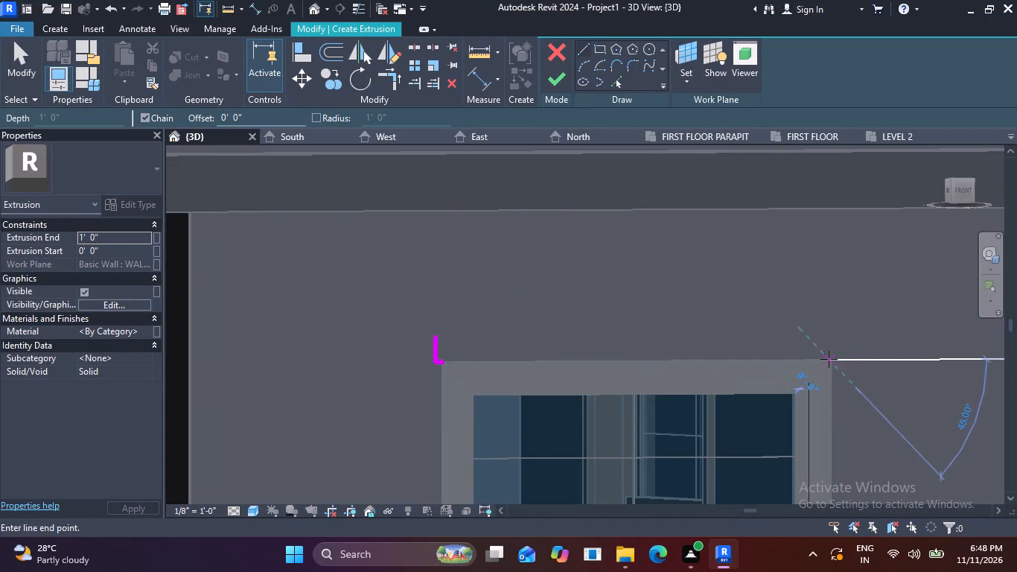
{"action": "type", "text": "1\""}
{"action": "key", "text": "Return"}
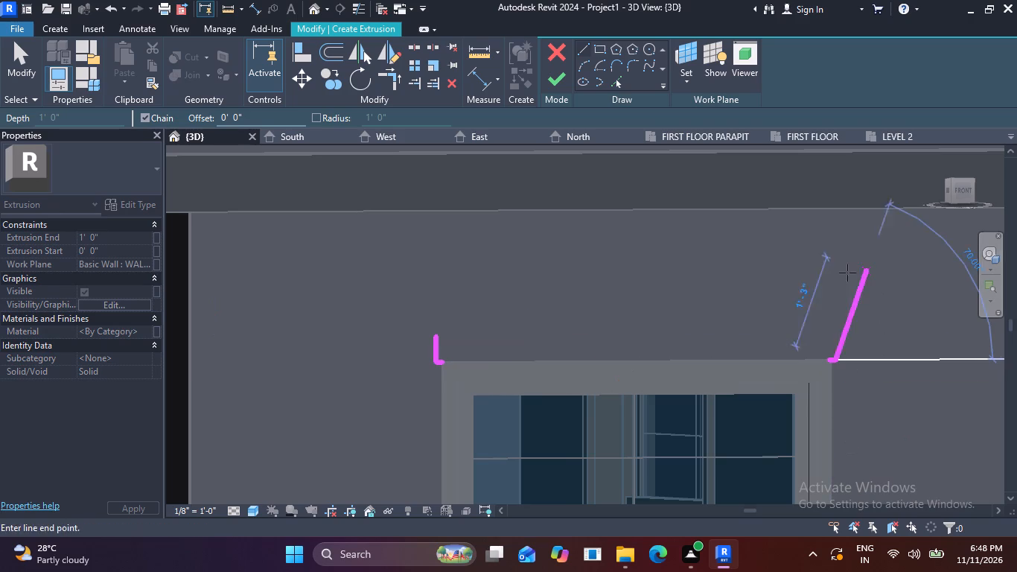
{"action": "type", "text": "4\""}
{"action": "key", "text": "Return"}
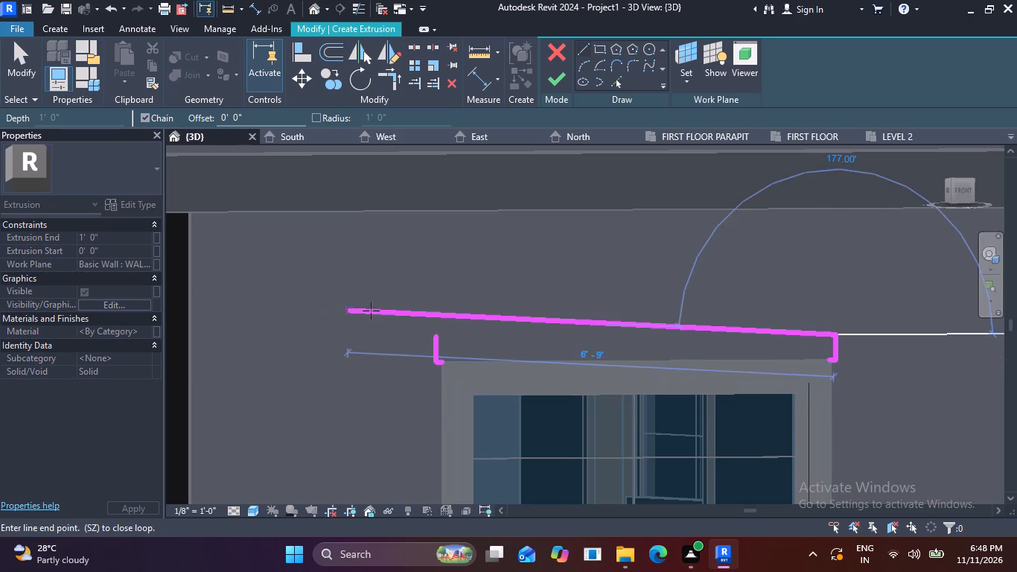
Close the profile with lines across the top and along the ground-floor window trim's upper edge, and finish the sketch.
{"action": "left_click", "coordinate": [436, 331]}
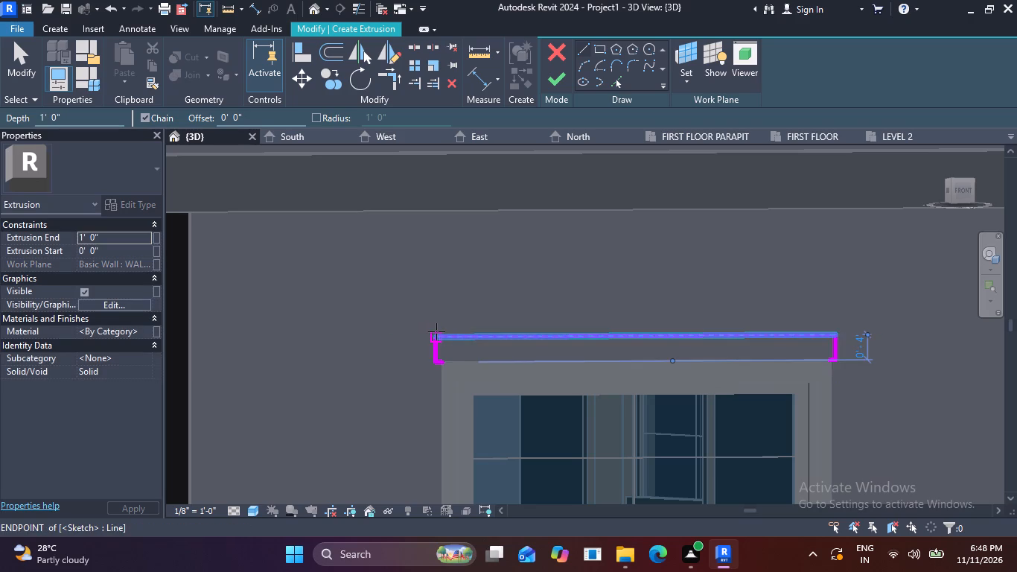
{"action": "scroll", "coordinate": [838, 366], "scroll_direction": "up", "scroll_amount": 3}
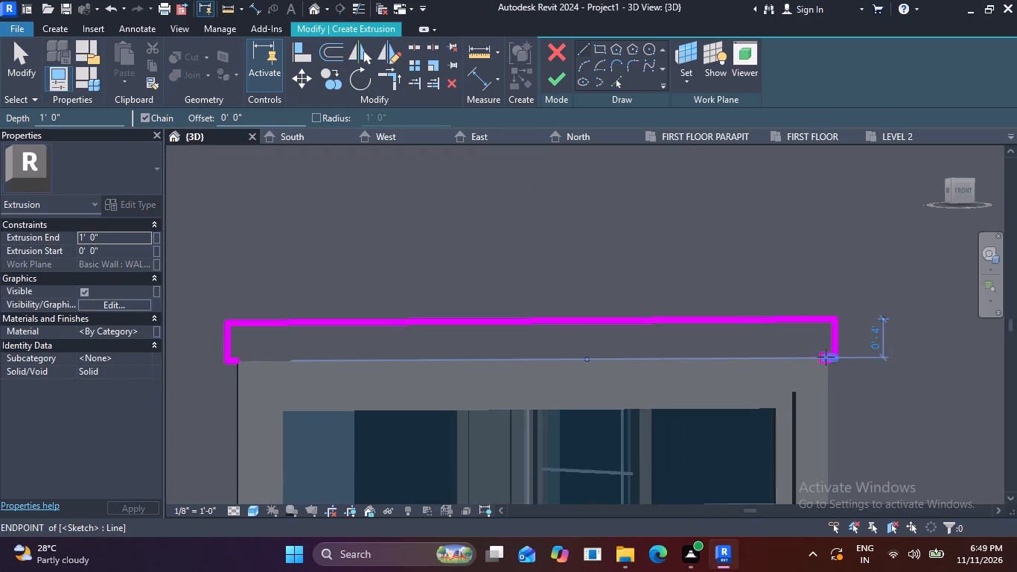
{"action": "left_click", "coordinate": [824, 357]}
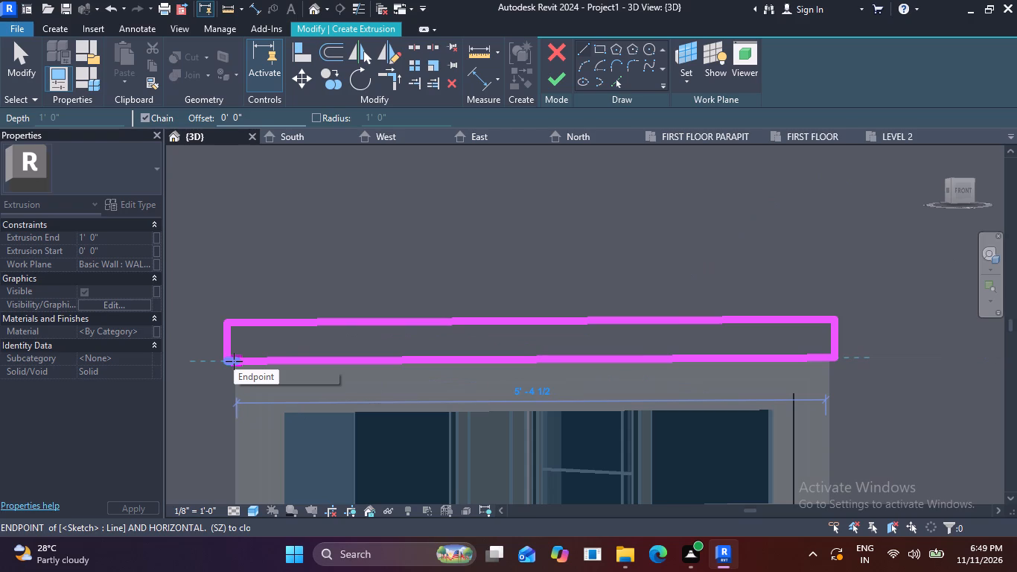
{"action": "left_click", "coordinate": [234, 361]}
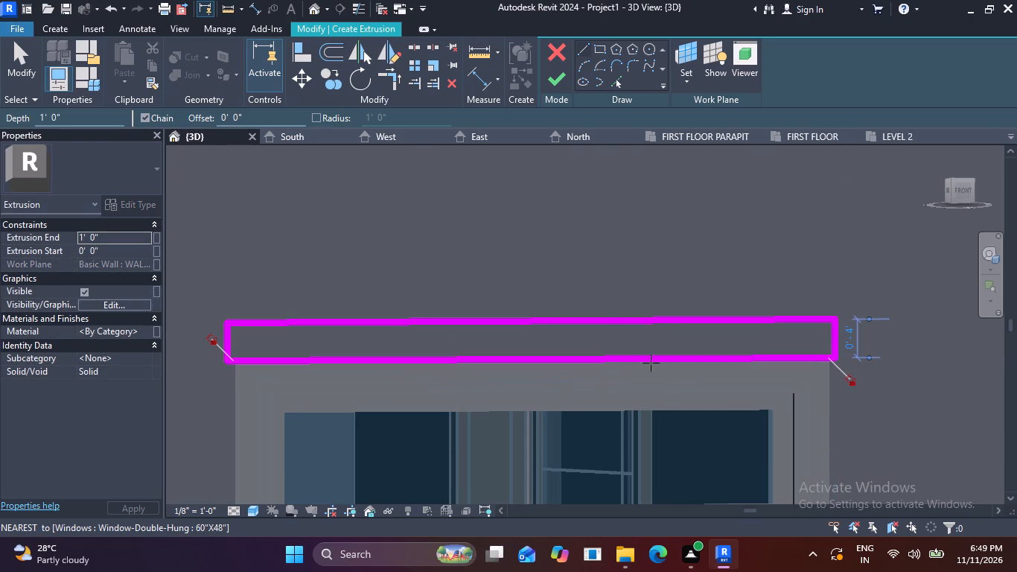
{"action": "scroll", "coordinate": [732, 282], "scroll_direction": "down", "scroll_amount": 9}
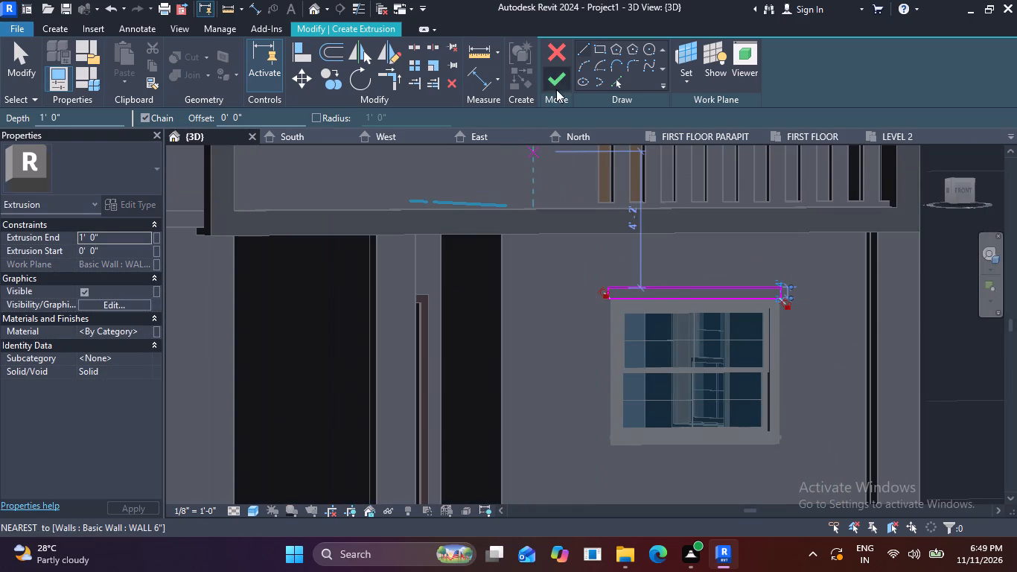
{"action": "left_click", "coordinate": [560, 81]}
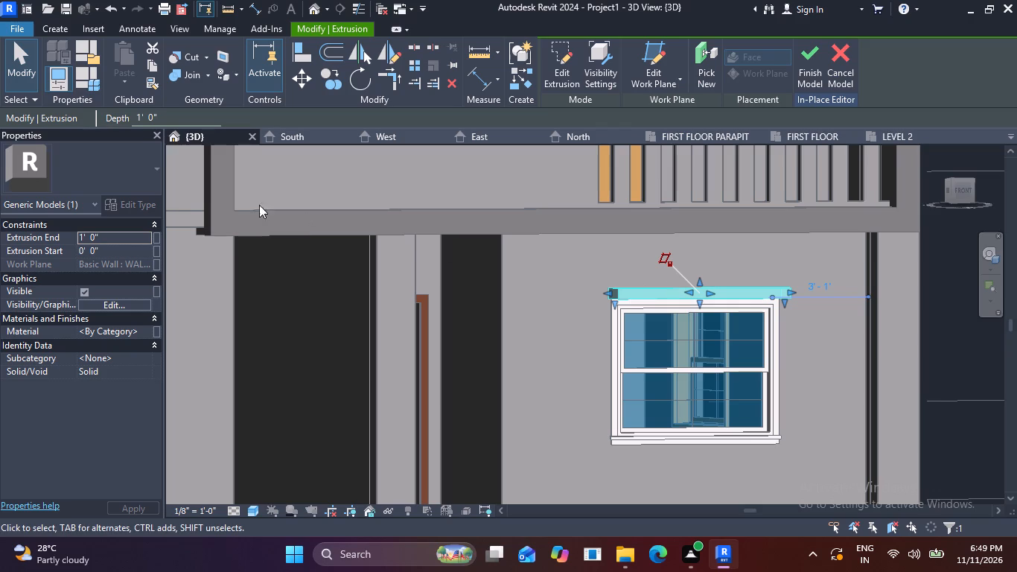
Set the extrusion end of the slab above the ground-floor window to 2' 0".
{"action": "left_click", "coordinate": [114, 235]}
{"action": "key", "text": "BackSpace"}
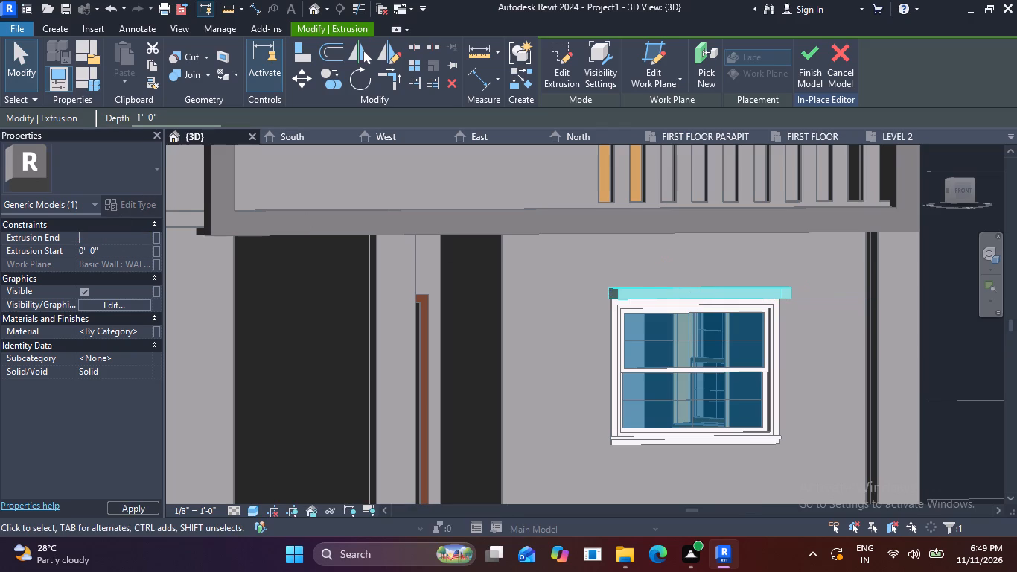
{"action": "type", "text": "2'"}
{"action": "key", "text": "Return"}
{"action": "scroll", "coordinate": [689, 263], "scroll_direction": "down", "scroll_amount": 3}
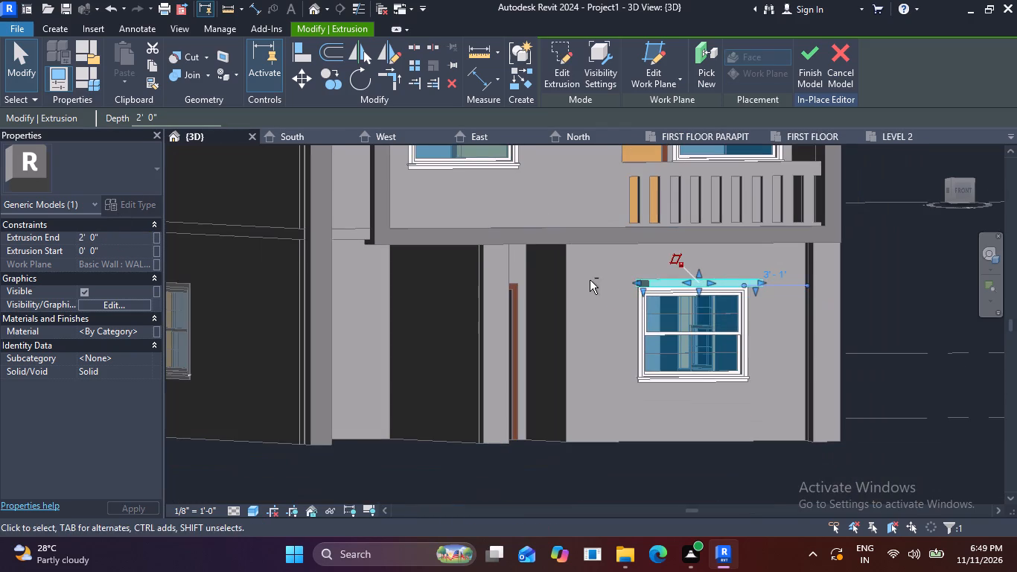
{"action": "middle_click_drag", "start_coordinate": [587, 284], "coordinate": [552, 398], "text": "shift"}
{"action": "key", "text": "Escape"}
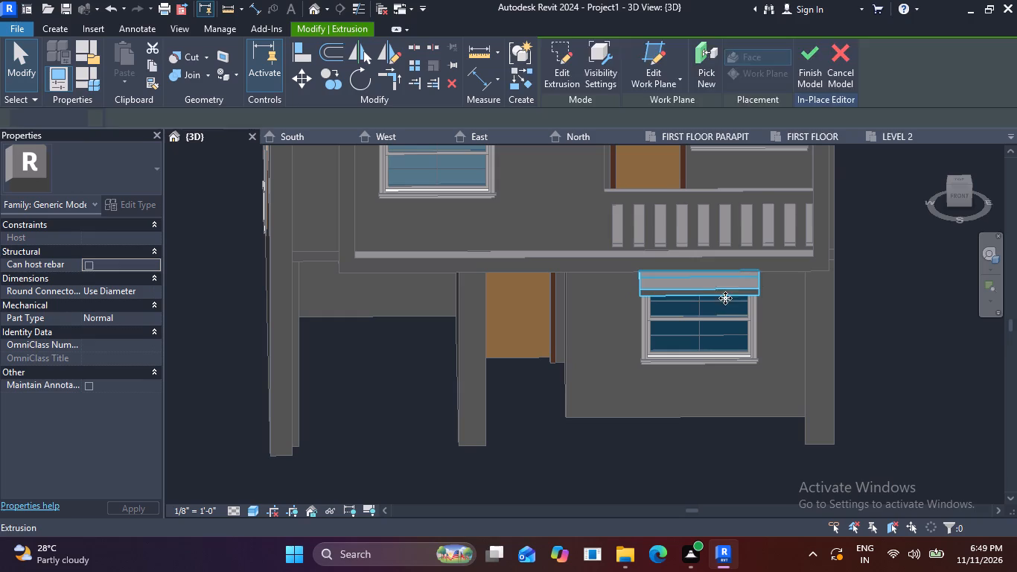
Finish the in-place model of the slab above the ground-floor window.
{"action": "left_click", "coordinate": [556, 60]}
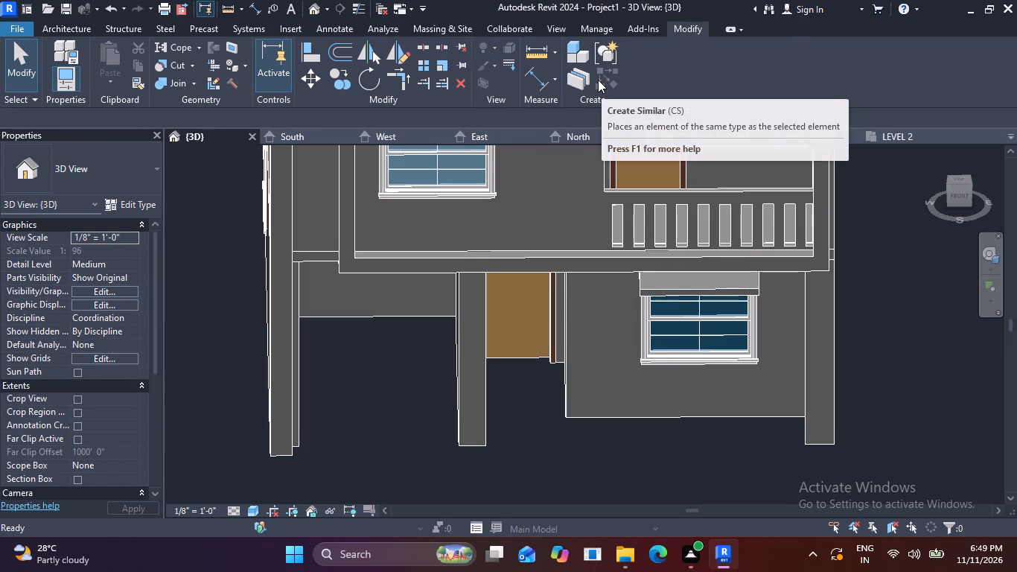
{"action": "key", "text": "Escape"}
Create a new in-place component in the Generic Models category, keeping the default name, for the ground-floor window on the house's right side.
{"action": "scroll", "coordinate": [593, 104], "scroll_direction": "down", "scroll_amount": 2}
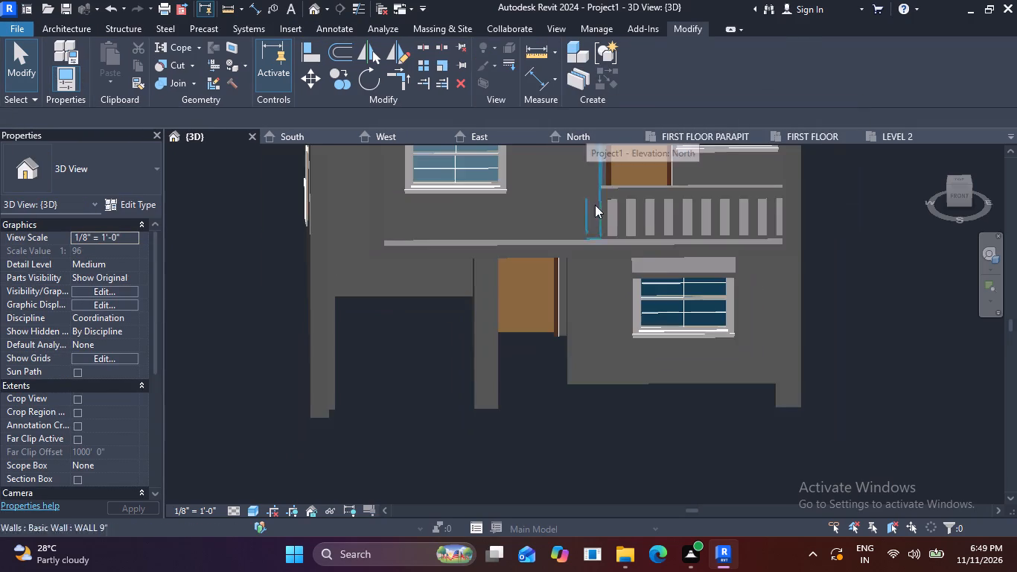
{"action": "middle_click_drag", "start_coordinate": [631, 340], "coordinate": [633, 312], "text": "shift"}
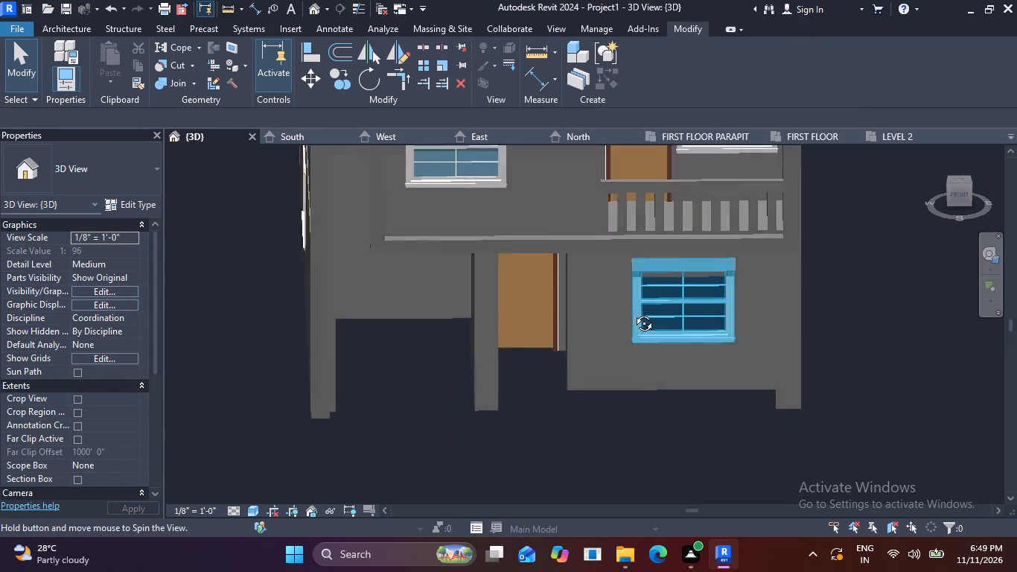
{"action": "middle_click_drag", "start_coordinate": [633, 312], "coordinate": [634, 307], "text": "shift"}
{"action": "middle_click_drag", "start_coordinate": [678, 320], "coordinate": [541, 353]}
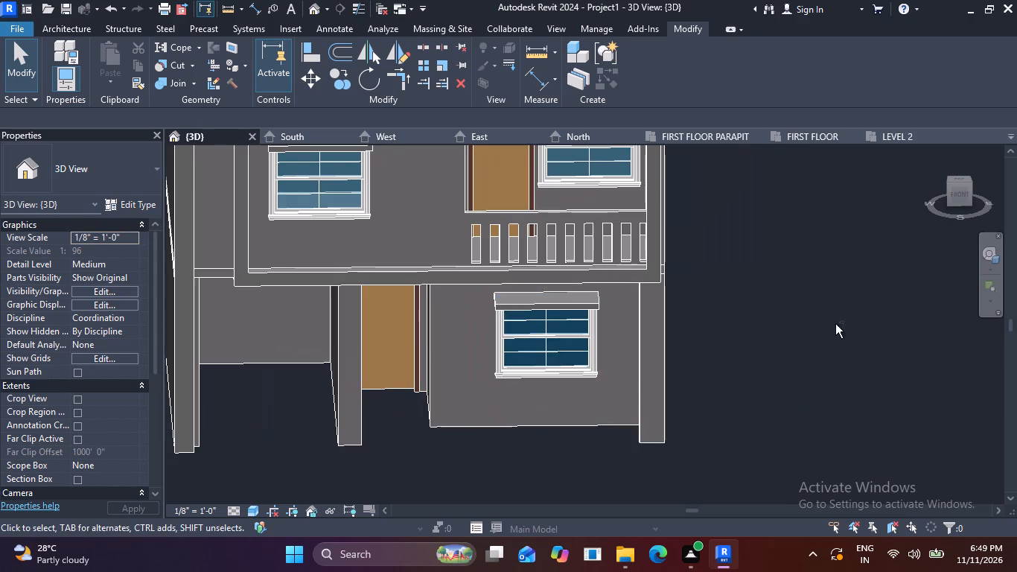
{"action": "middle_click_drag", "start_coordinate": [828, 329], "coordinate": [668, 334], "text": "shift"}
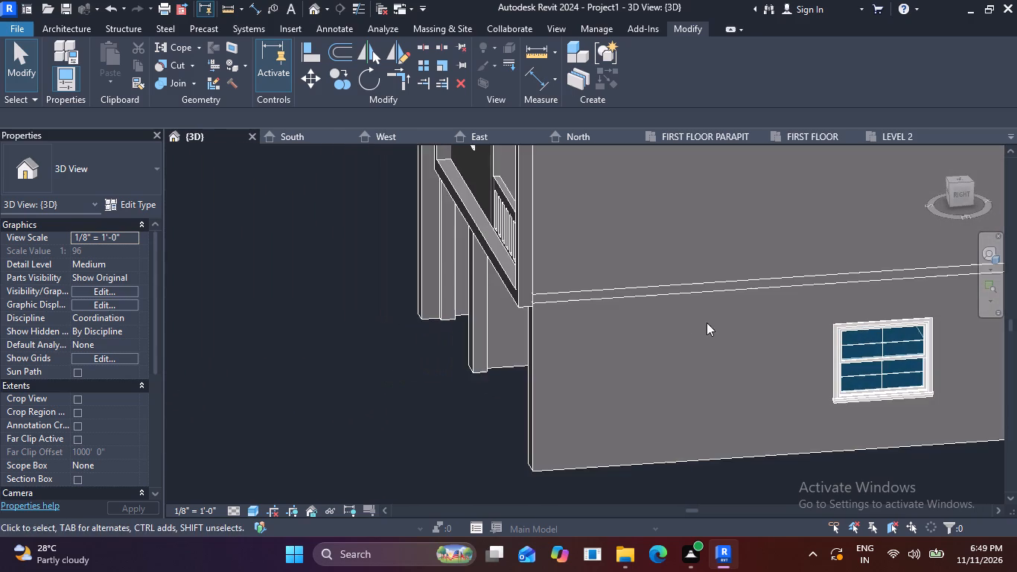
{"action": "middle_click_drag", "start_coordinate": [748, 311], "coordinate": [490, 253]}
{"action": "scroll", "coordinate": [722, 238], "scroll_direction": "up", "scroll_amount": 1, "text": "shift"}
{"action": "middle_click_drag", "start_coordinate": [722, 238], "coordinate": [679, 226], "text": "shift"}
{"action": "scroll", "coordinate": [608, 293], "scroll_direction": "up", "scroll_amount": 2}
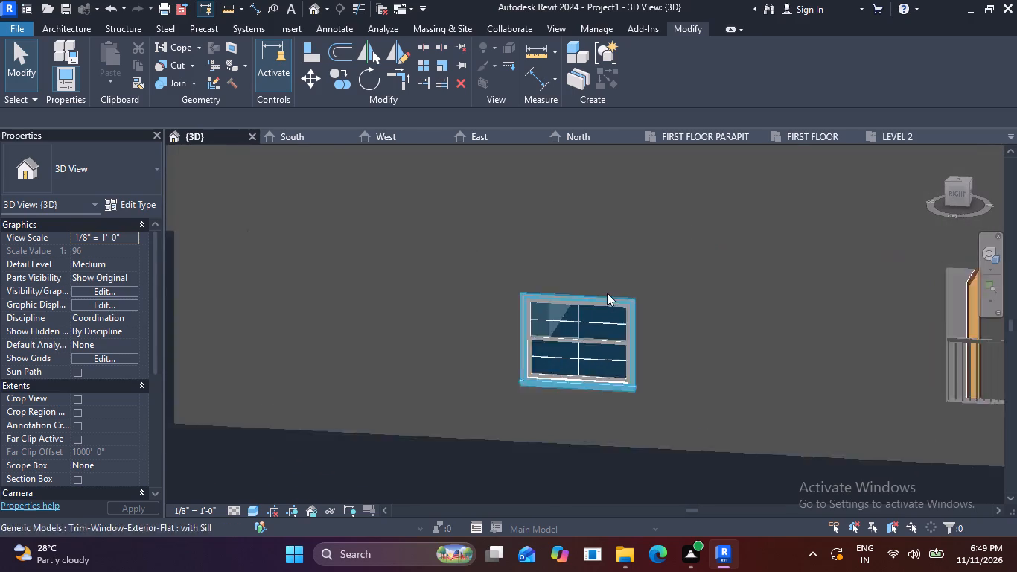
{"action": "scroll", "coordinate": [607, 293], "scroll_direction": "up", "scroll_amount": 2}
{"action": "middle_click_drag", "start_coordinate": [643, 308], "coordinate": [648, 292]}
{"action": "middle_click_drag", "start_coordinate": [670, 274], "coordinate": [680, 235], "text": "shift"}
{"action": "scroll", "coordinate": [594, 190], "scroll_direction": "down", "scroll_amount": 2}
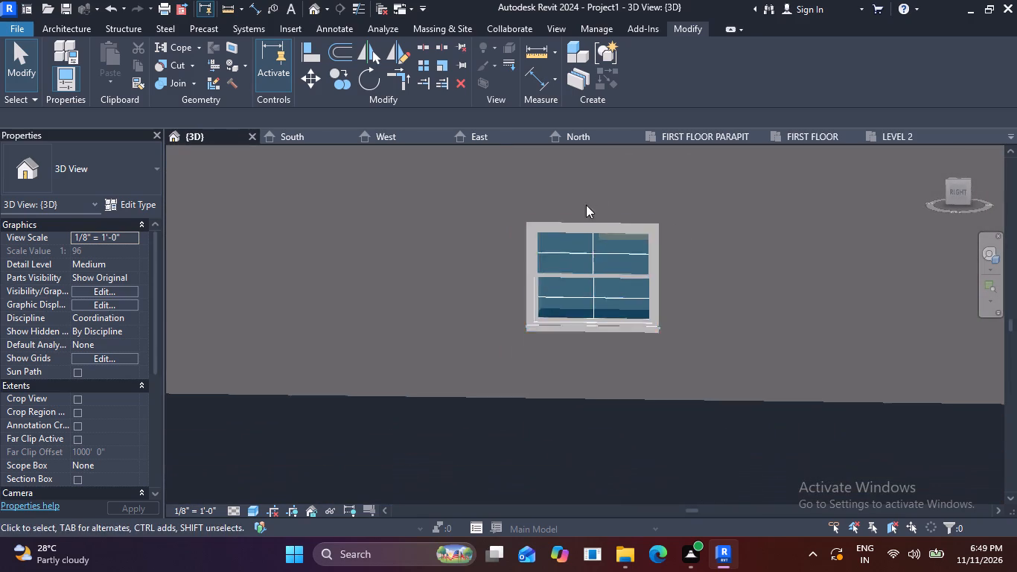
{"action": "middle_click_drag", "start_coordinate": [590, 230], "coordinate": [592, 272]}
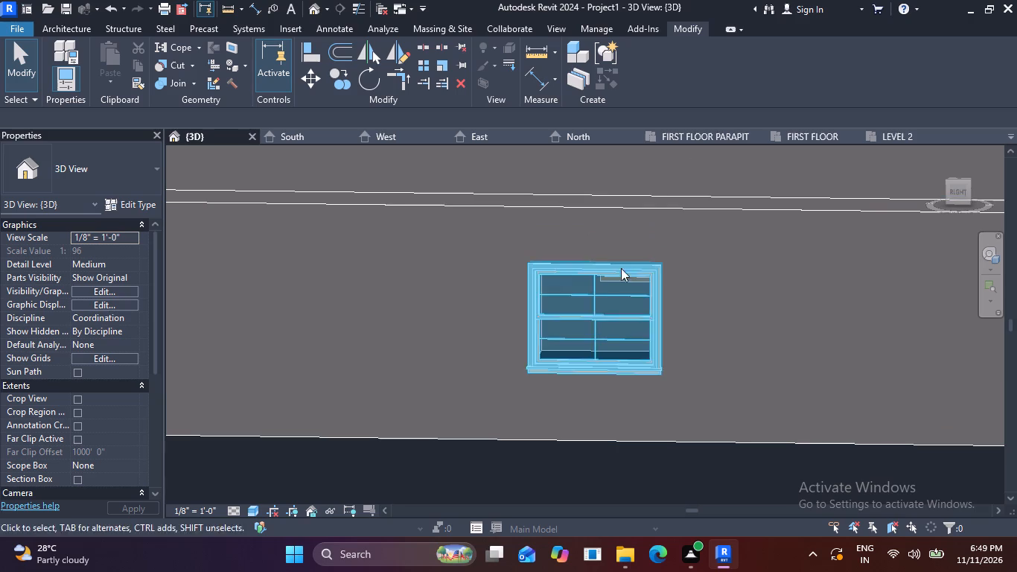
{"action": "scroll", "coordinate": [604, 285], "scroll_direction": "up", "scroll_amount": 3}
{"action": "scroll", "coordinate": [659, 208], "scroll_direction": "down", "scroll_amount": 2}
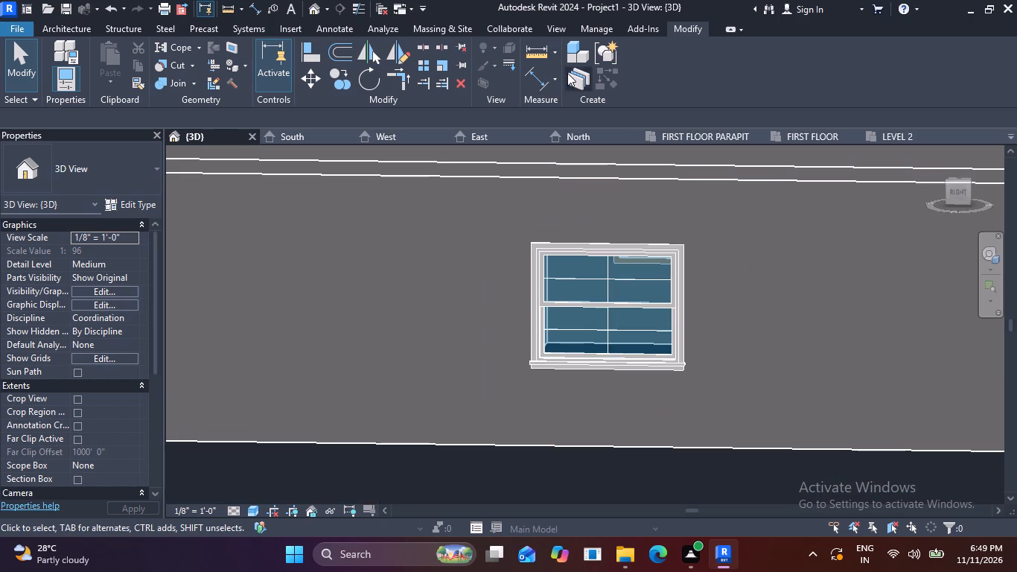
{"action": "left_click", "coordinate": [66, 30]}
{"action": "left_click", "coordinate": [174, 83]}
{"action": "left_click", "coordinate": [198, 140]}
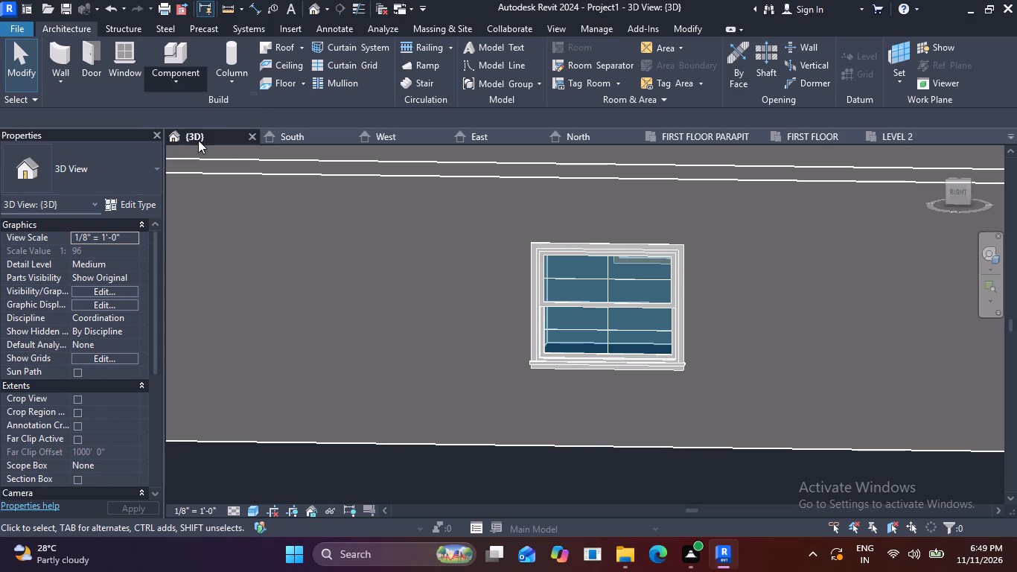
{"action": "scroll", "coordinate": [463, 243], "scroll_direction": "down", "scroll_amount": 3}
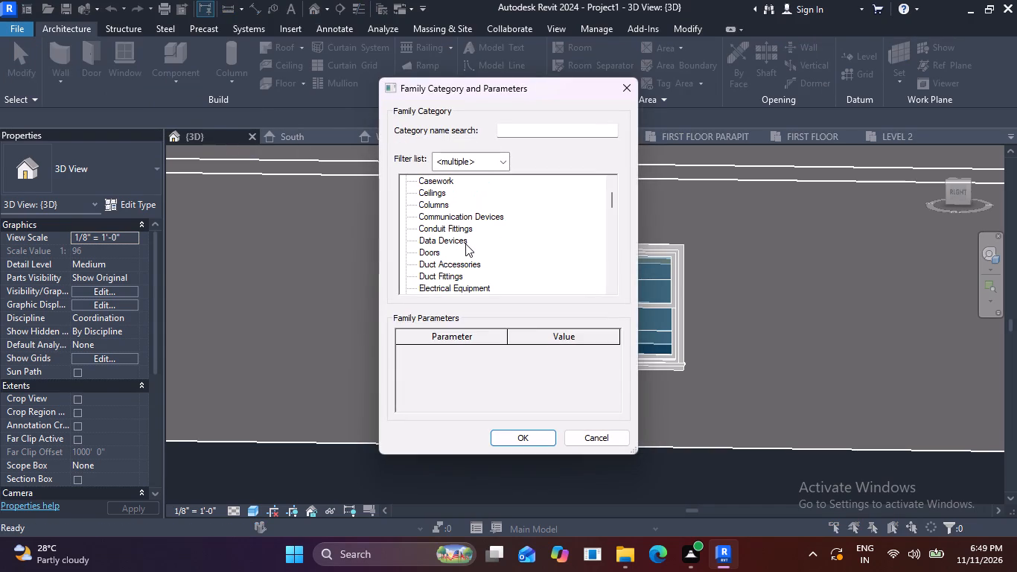
{"action": "scroll", "coordinate": [465, 244], "scroll_direction": "down", "scroll_amount": 8}
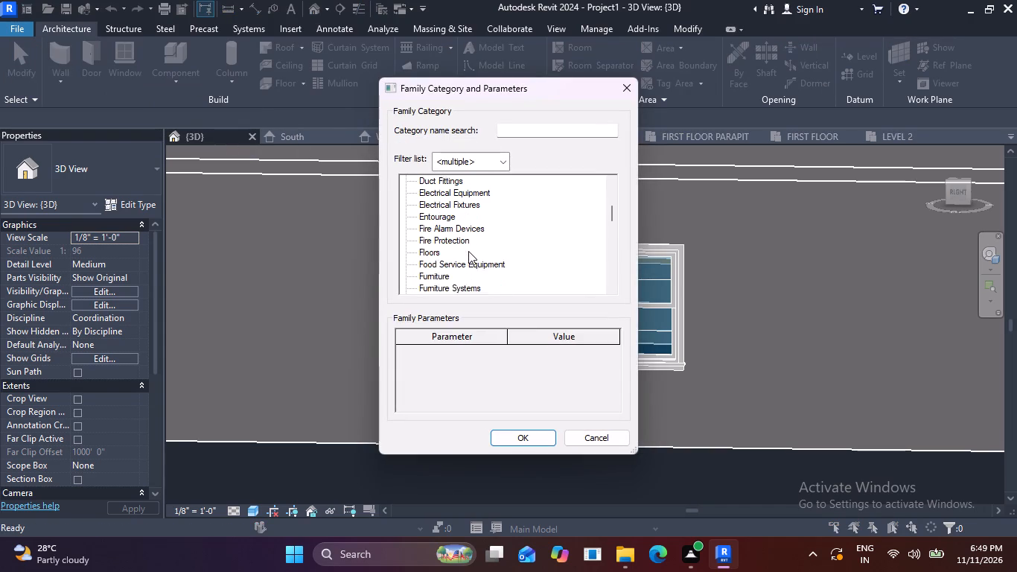
{"action": "scroll", "coordinate": [468, 251], "scroll_direction": "down", "scroll_amount": 6}
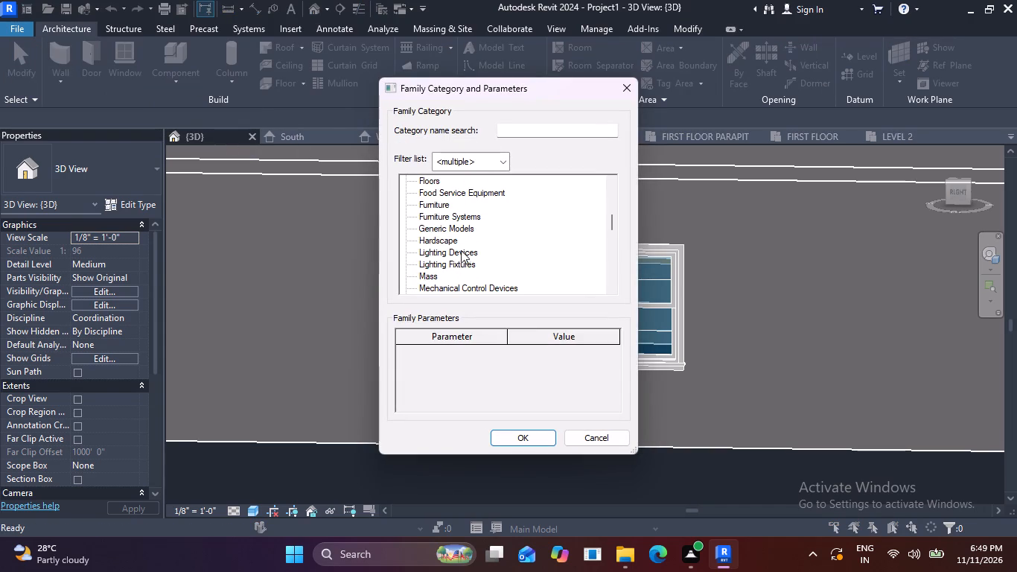
{"action": "left_click", "coordinate": [460, 223]}
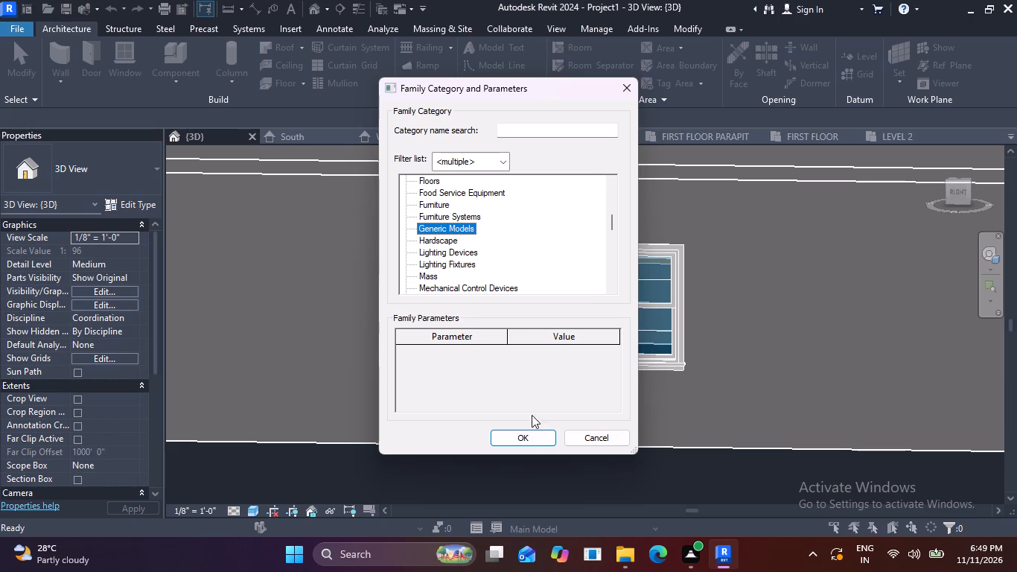
{"action": "left_click", "coordinate": [524, 436]}
{"action": "left_click", "coordinate": [517, 298]}
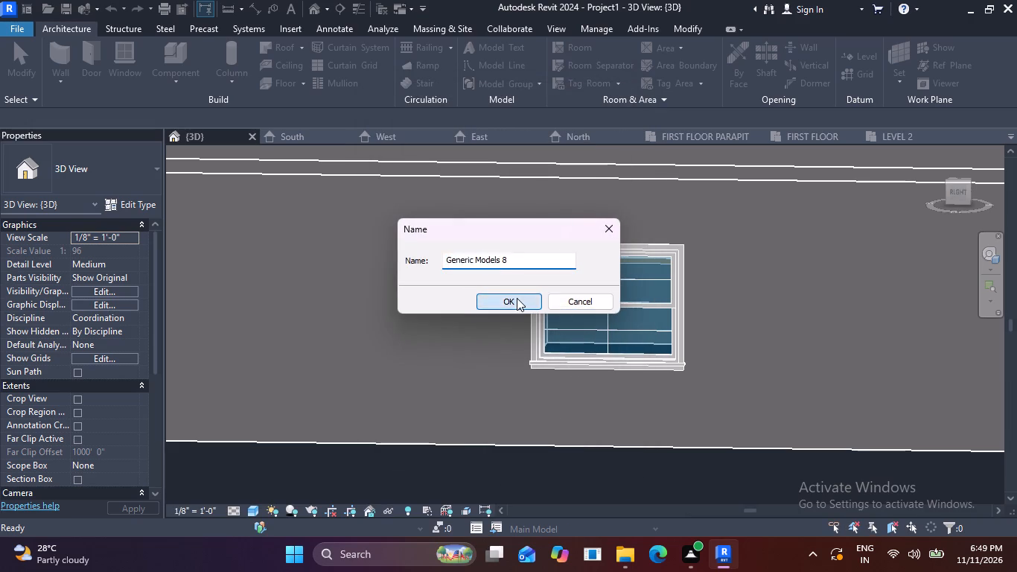
Start an extrusion and pick the right-side wall face around the window as its work plane.
{"action": "scroll", "coordinate": [538, 248], "scroll_direction": "up", "scroll_amount": 3}
{"action": "scroll", "coordinate": [589, 241], "scroll_direction": "down", "scroll_amount": 4}
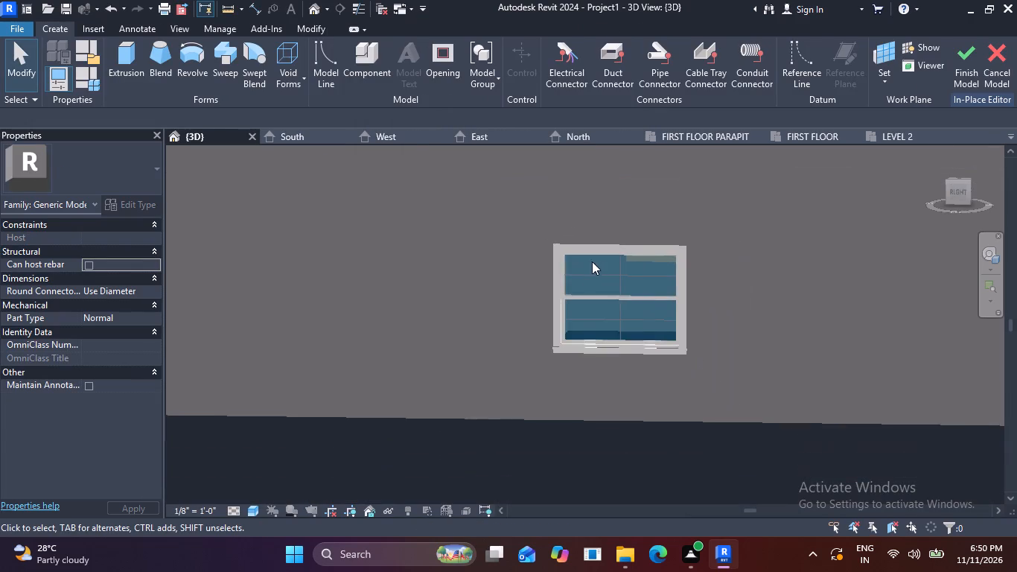
{"action": "left_click", "coordinate": [116, 59]}
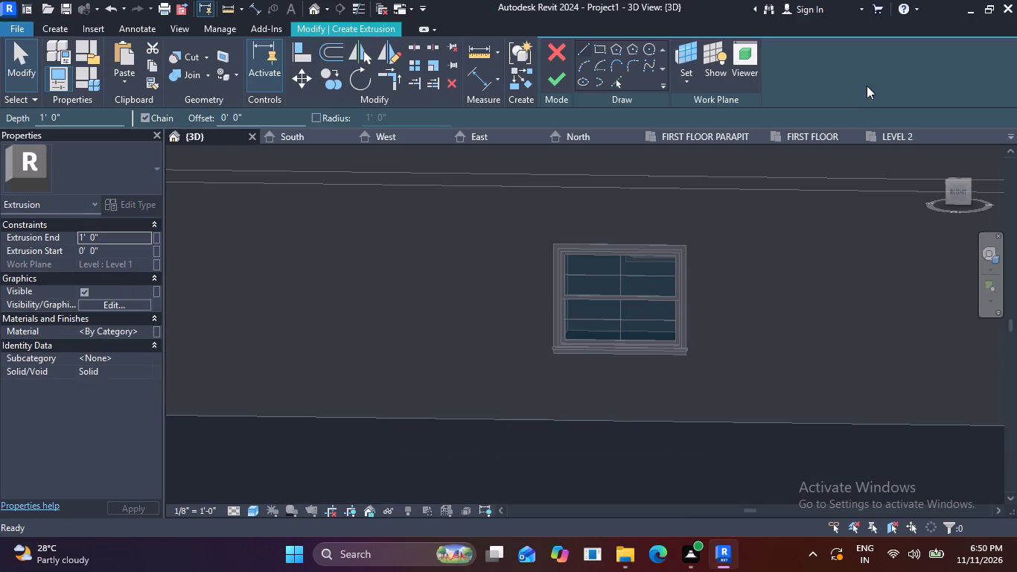
{"action": "left_click", "coordinate": [692, 76]}
{"action": "left_click", "coordinate": [702, 136]}
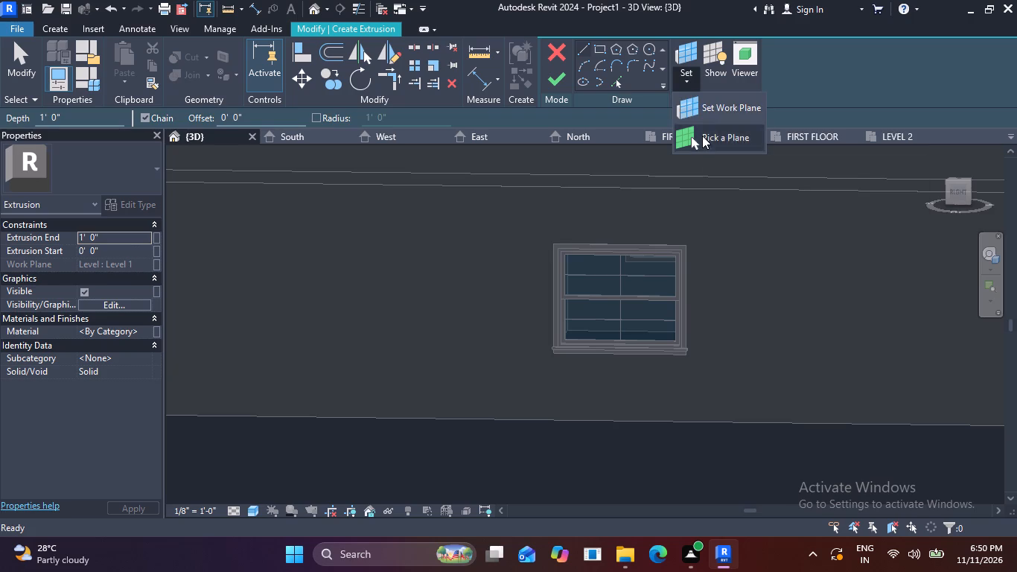
{"action": "left_click", "coordinate": [704, 193]}
Sketch the slab's right end from the window trim's upper right corner: 1" outward horizontally and 4" straight up.
{"action": "scroll", "coordinate": [661, 261], "scroll_direction": "up", "scroll_amount": 4}
{"action": "left_click", "coordinate": [701, 235]}
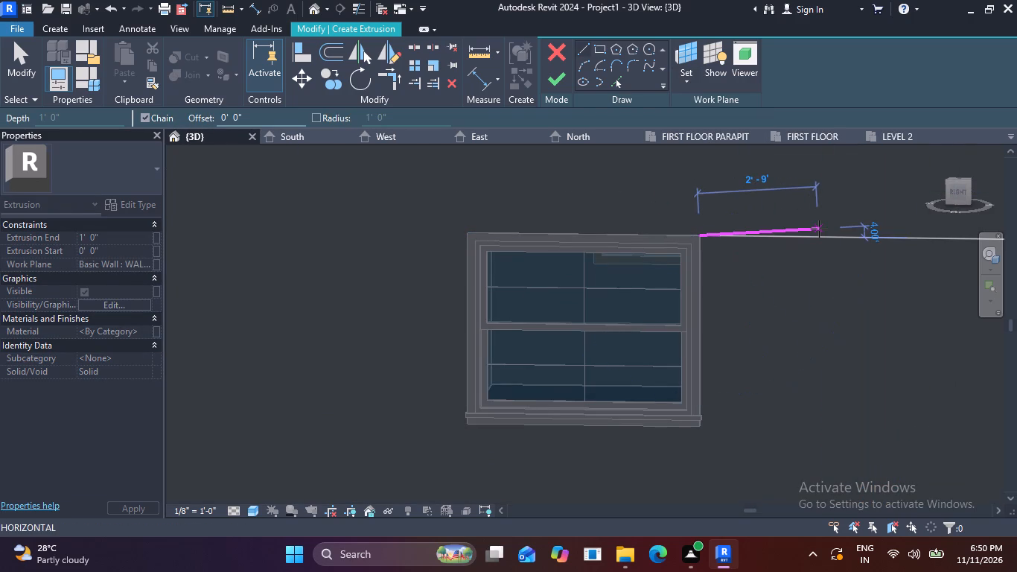
{"action": "type", "text": "1\""}
{"action": "key", "text": "Return"}
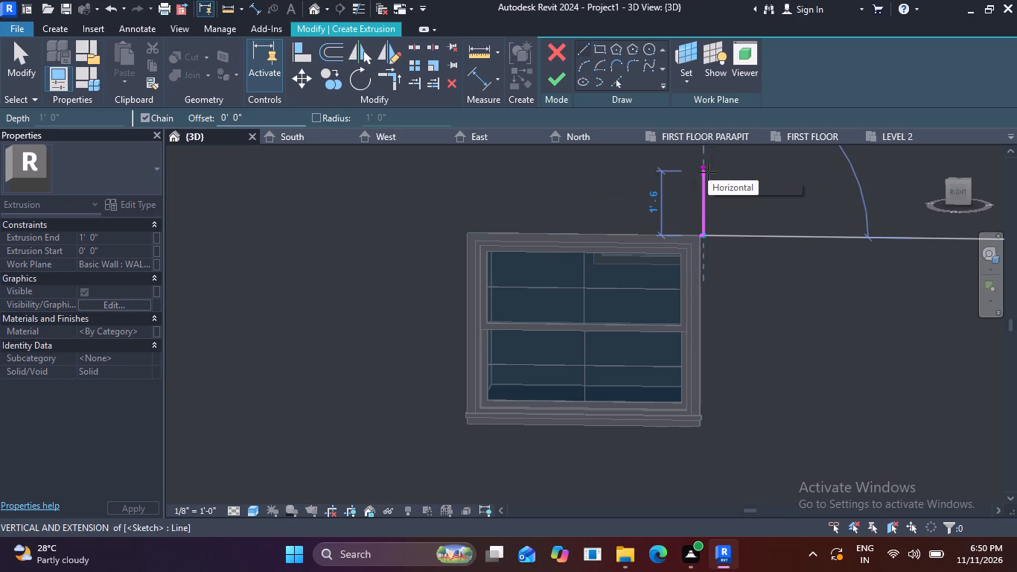
{"action": "type", "text": "4\""}
{"action": "key", "text": "Return"}
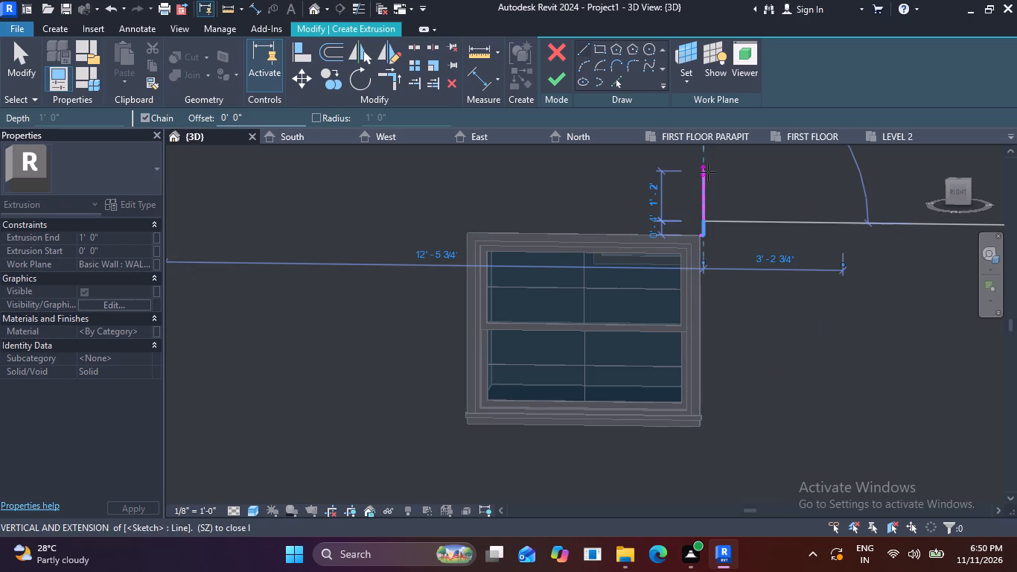
{"action": "key", "text": "Escape"}
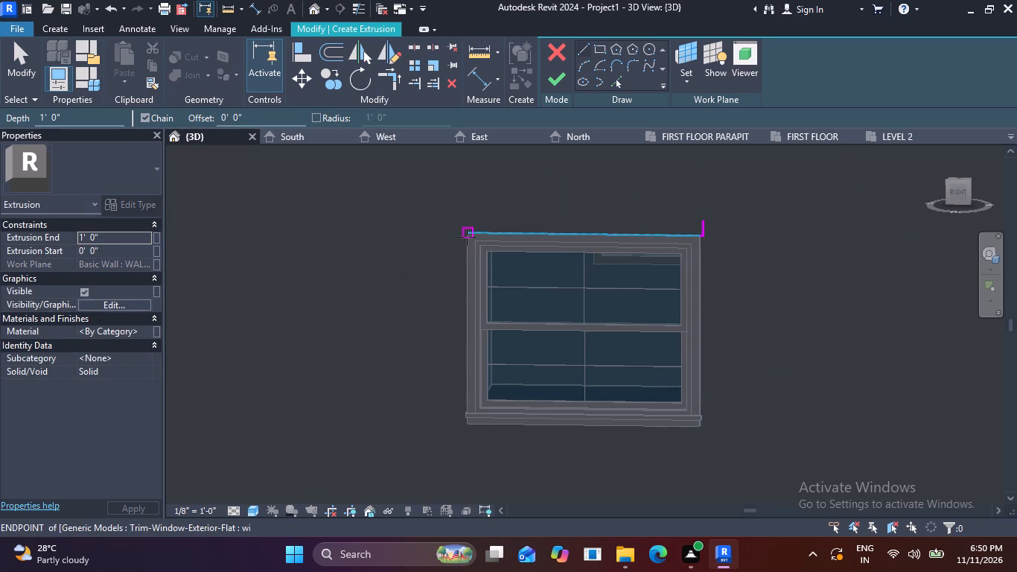
Sketch the slab's left end from the window trim's upper left corner: 1" outward horizontally and 4" straight up.
{"action": "left_click", "coordinate": [468, 234]}
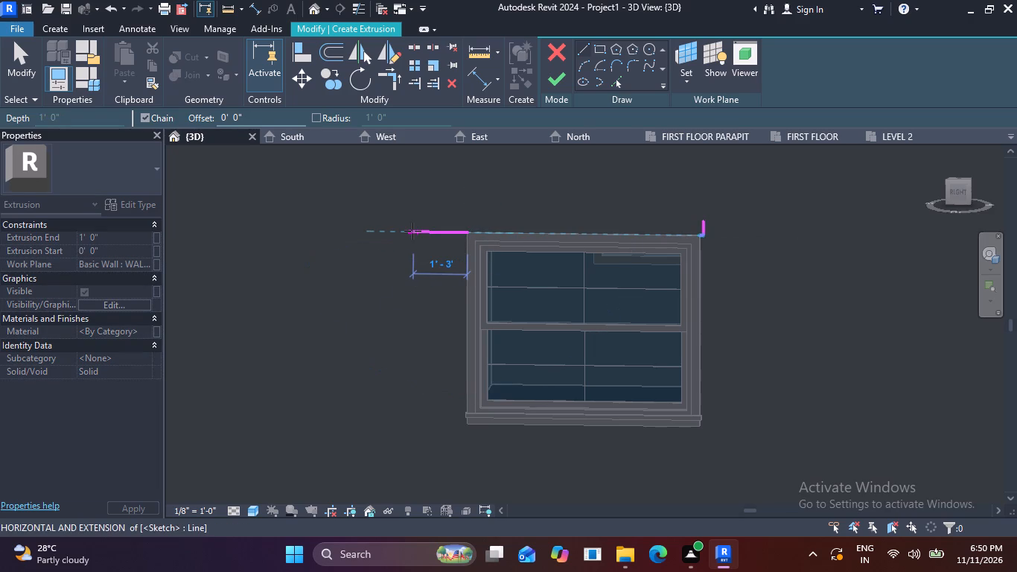
{"action": "type", "text": "1\""}
{"action": "key", "text": "Return"}
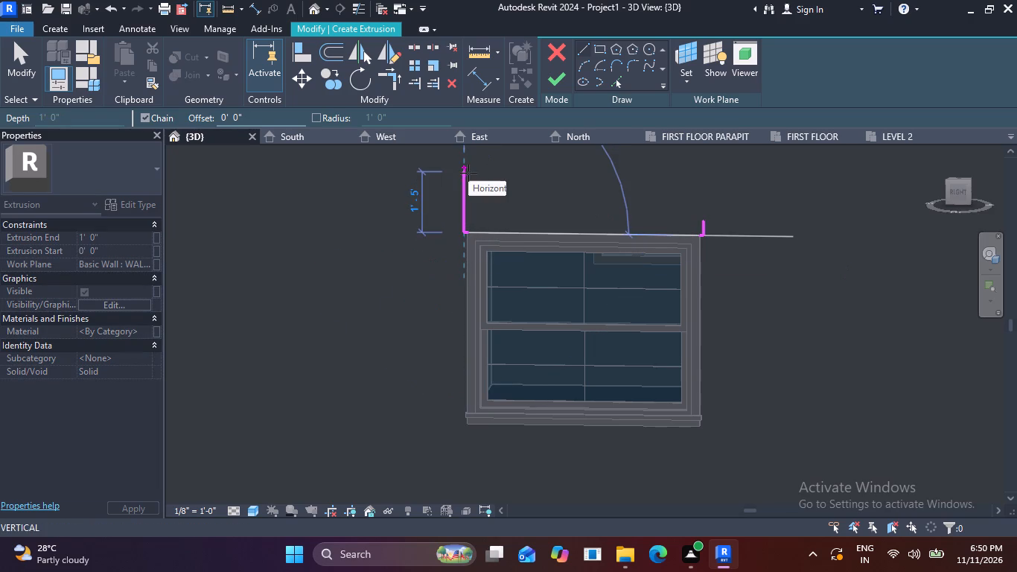
{"action": "type", "text": "4\""}
{"action": "key", "text": "Return"}
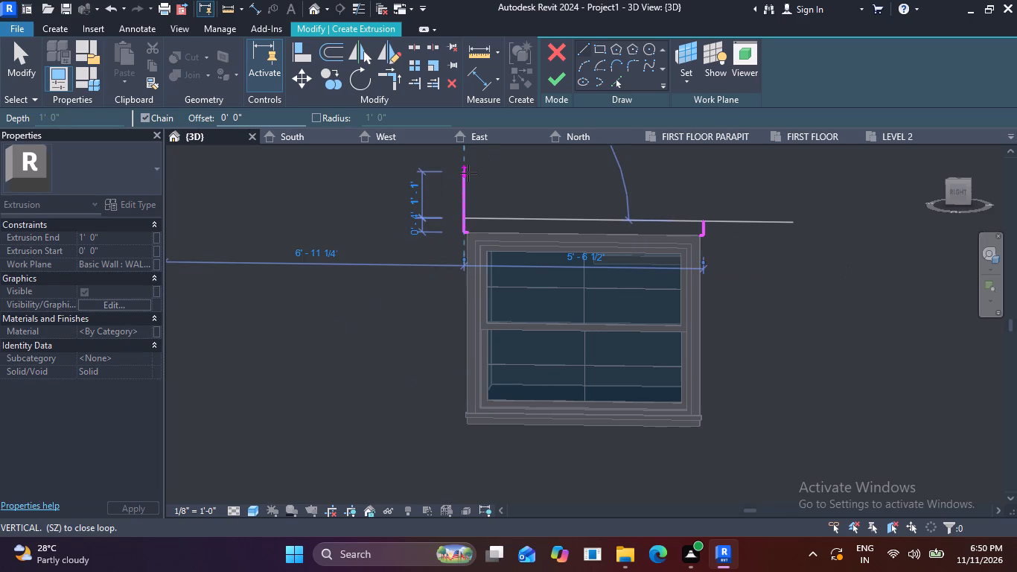
Close the slab profile with lines across the top and along the right-side window trim's upper edge, and finish the sketch.
{"action": "left_click", "coordinate": [703, 220]}
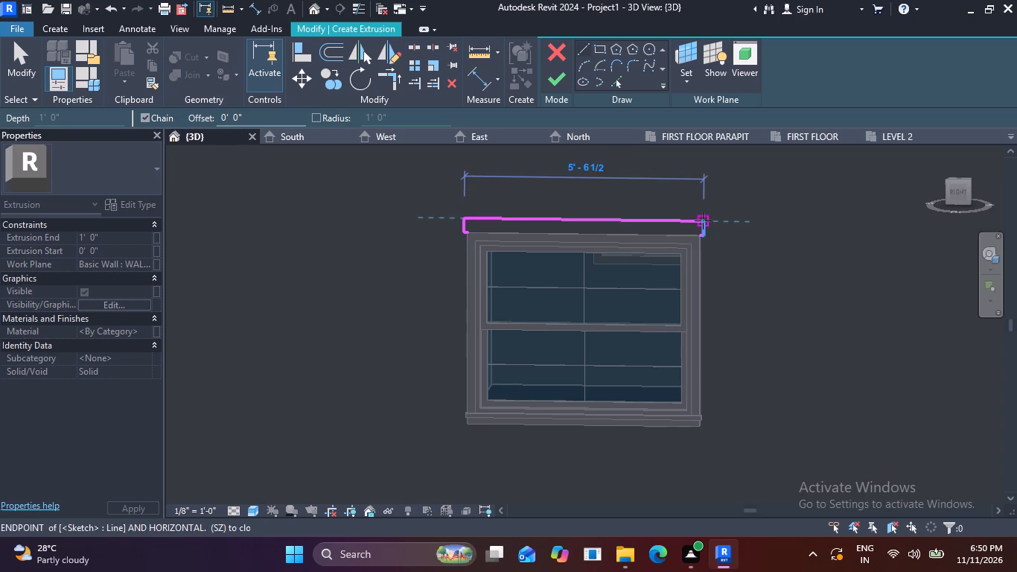
{"action": "scroll", "coordinate": [693, 235], "scroll_direction": "up", "scroll_amount": 5}
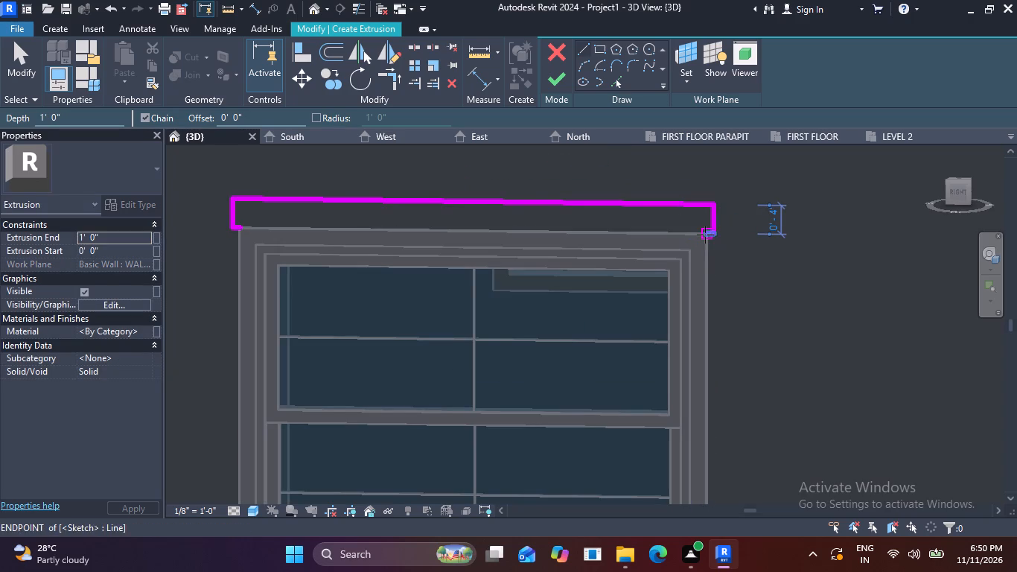
{"action": "left_click", "coordinate": [705, 235]}
{"action": "left_click", "coordinate": [240, 226]}
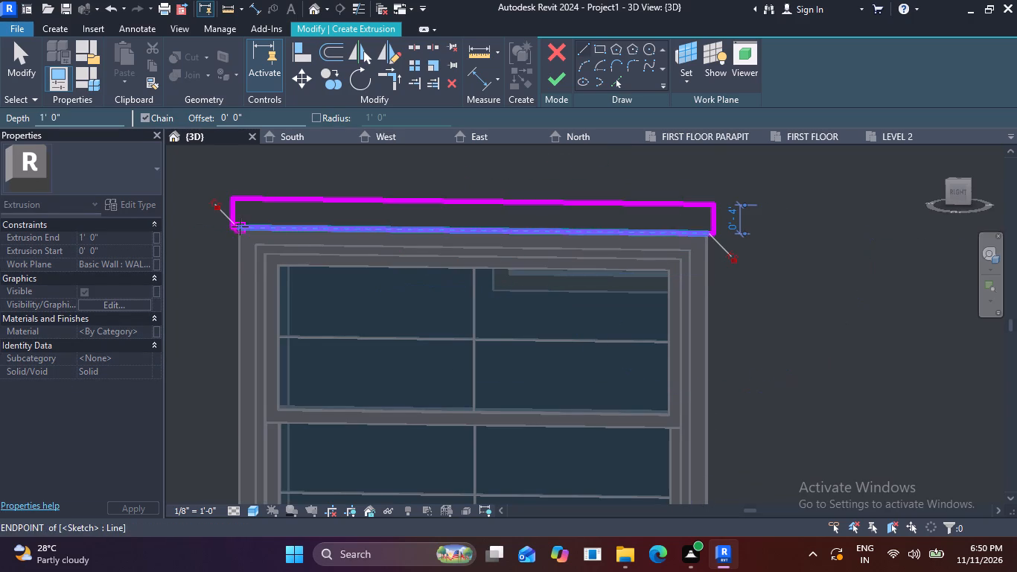
{"action": "scroll", "coordinate": [770, 231], "scroll_direction": "down", "scroll_amount": 8}
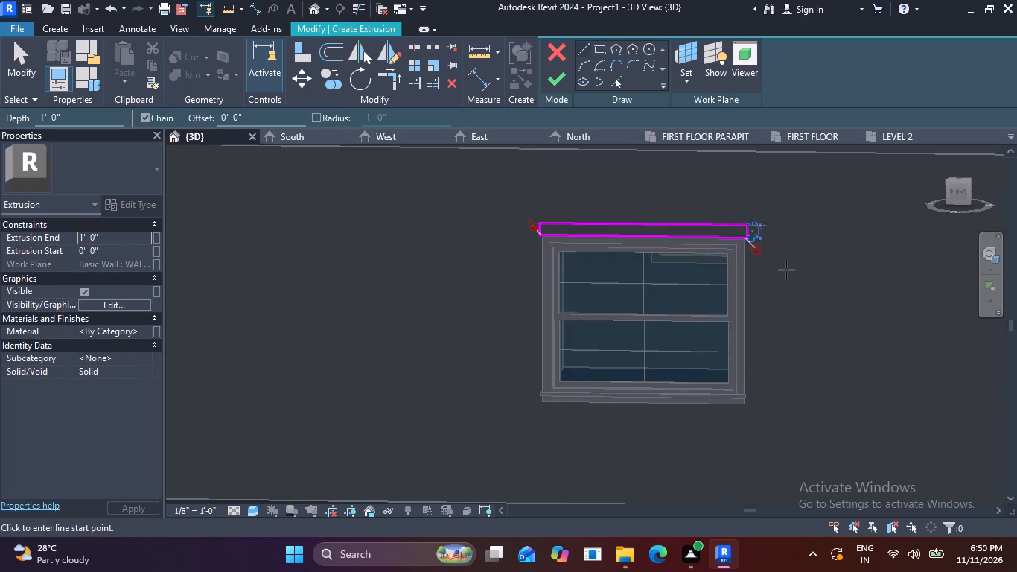
{"action": "scroll", "coordinate": [786, 270], "scroll_direction": "down", "scroll_amount": 1}
{"action": "key", "text": "Escape"}
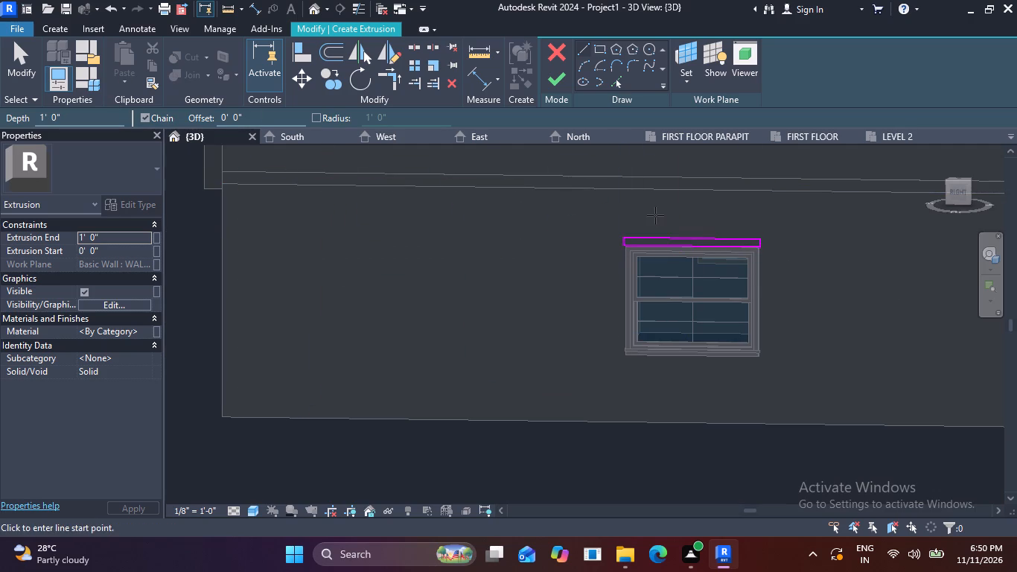
{"action": "middle_click_drag", "start_coordinate": [643, 222], "coordinate": [526, 259]}
{"action": "left_click", "coordinate": [555, 77]}
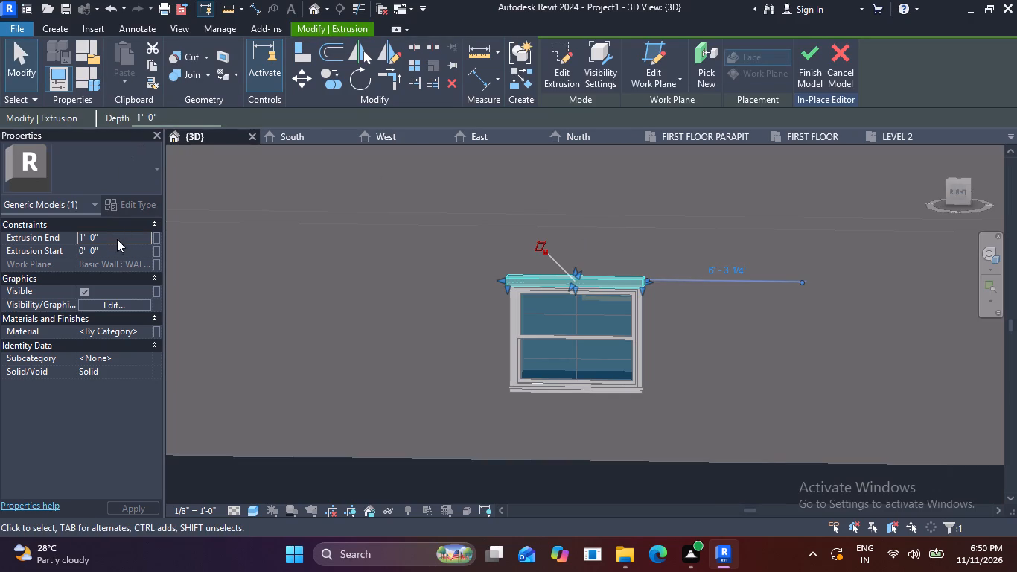
Set the extrusion end of the slab above the right-side window to 2' 0" and finish the in-place model.
{"action": "left_click", "coordinate": [114, 238]}
{"action": "key", "text": "BackSpace"}
{"action": "type", "text": "2'"}
{"action": "key", "text": "Return"}
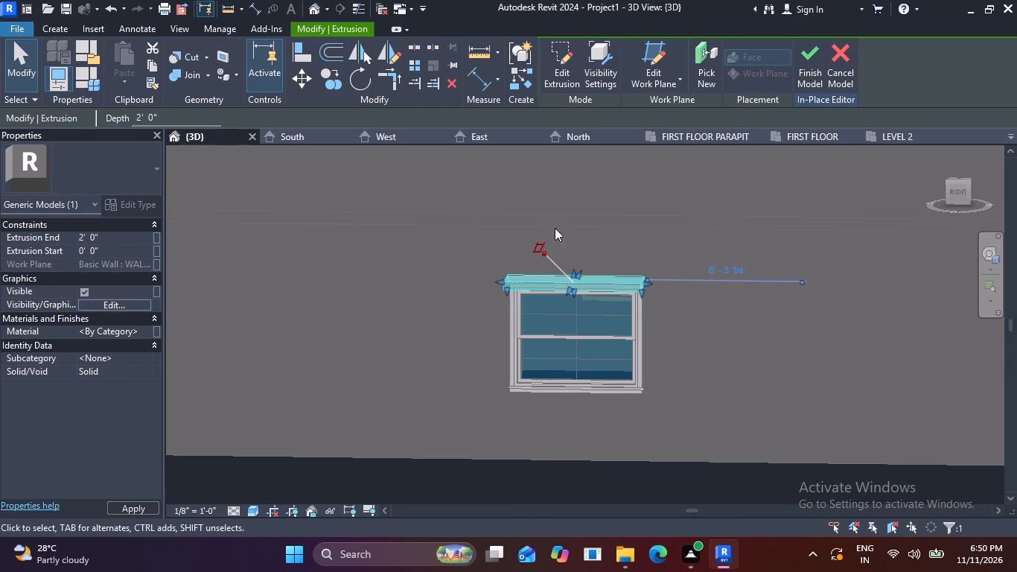
{"action": "scroll", "coordinate": [622, 251], "scroll_direction": "down", "scroll_amount": 2}
{"action": "key", "text": "Escape"}
{"action": "left_click", "coordinate": [558, 51]}
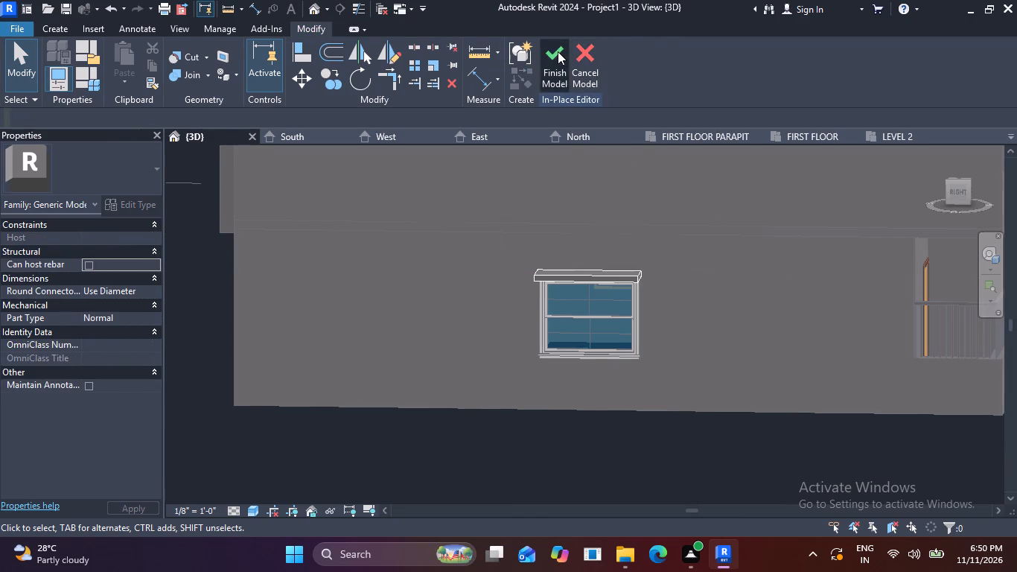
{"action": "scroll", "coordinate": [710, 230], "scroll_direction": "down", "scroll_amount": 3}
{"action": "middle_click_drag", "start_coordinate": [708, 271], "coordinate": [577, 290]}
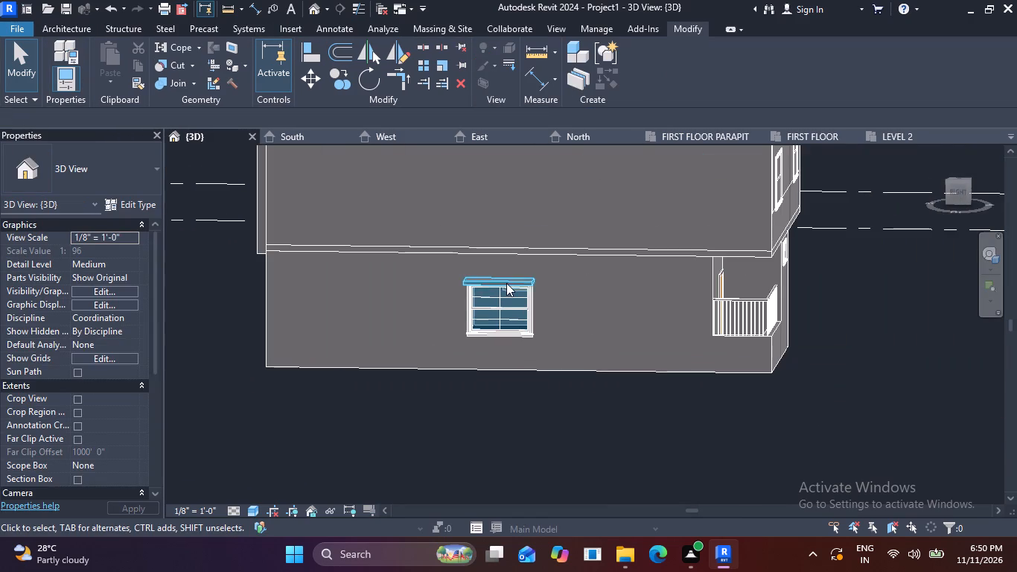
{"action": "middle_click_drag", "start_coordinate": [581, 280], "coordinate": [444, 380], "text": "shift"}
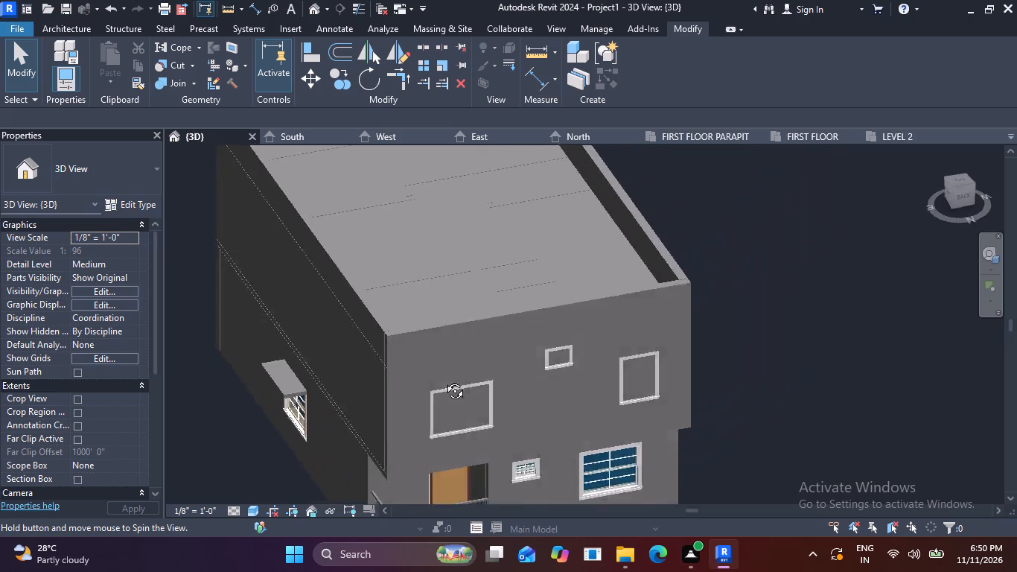
Create a new in-place model in the Generic Models category for the rear wall's upper-storey window slabs, keeping the default name.
{"action": "middle_click_drag", "start_coordinate": [444, 380], "coordinate": [404, 355], "text": "shift"}
{"action": "scroll", "coordinate": [222, 353], "scroll_direction": "up", "scroll_amount": 3}
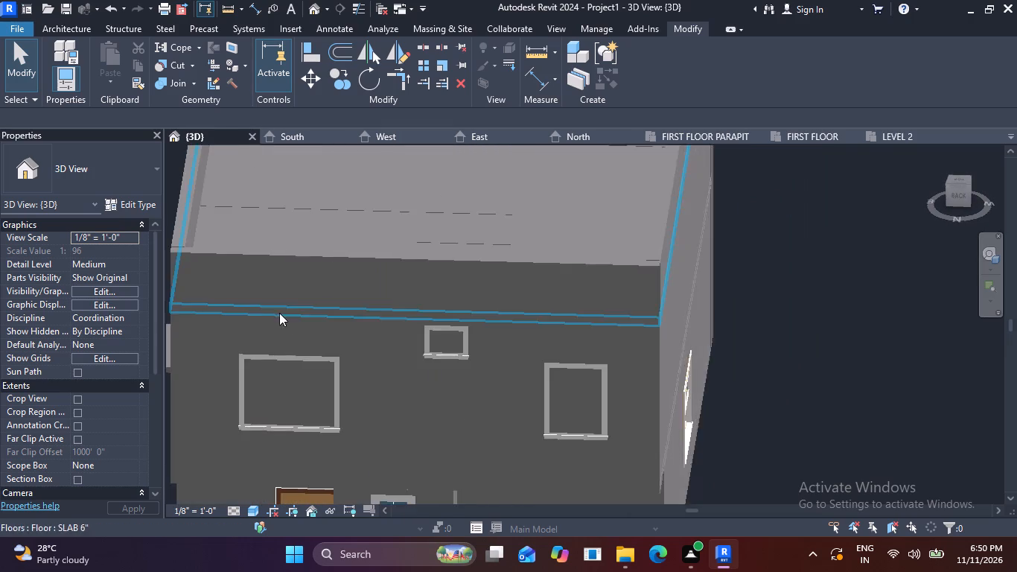
{"action": "scroll", "coordinate": [283, 313], "scroll_direction": "up", "scroll_amount": 1}
{"action": "middle_click_drag", "start_coordinate": [293, 313], "coordinate": [427, 274]}
{"action": "middle_click_drag", "start_coordinate": [462, 337], "coordinate": [466, 293], "text": "shift"}
{"action": "middle_click_drag", "start_coordinate": [450, 268], "coordinate": [431, 398]}
{"action": "left_click", "coordinate": [92, 31]}
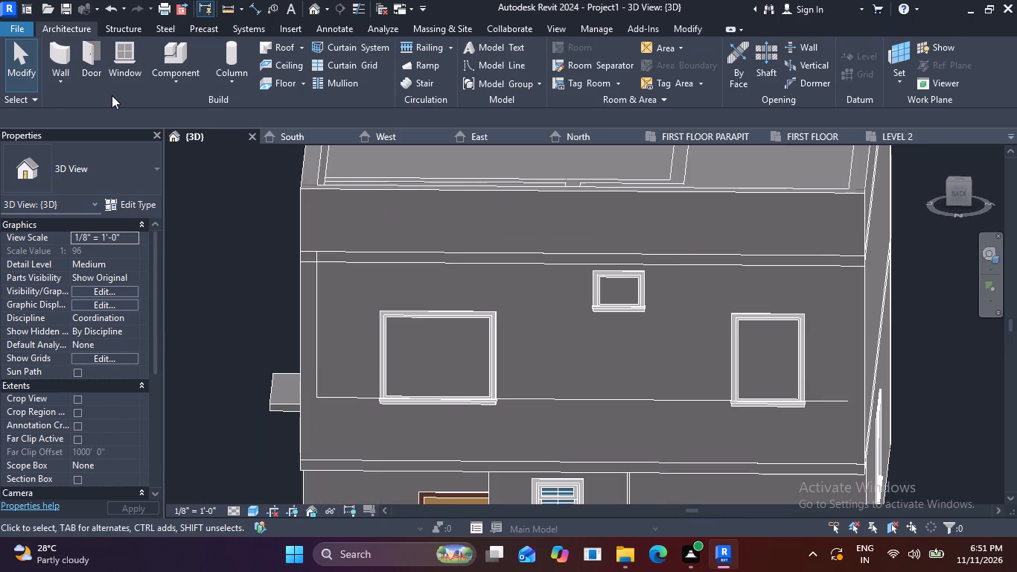
{"action": "left_click", "coordinate": [183, 83]}
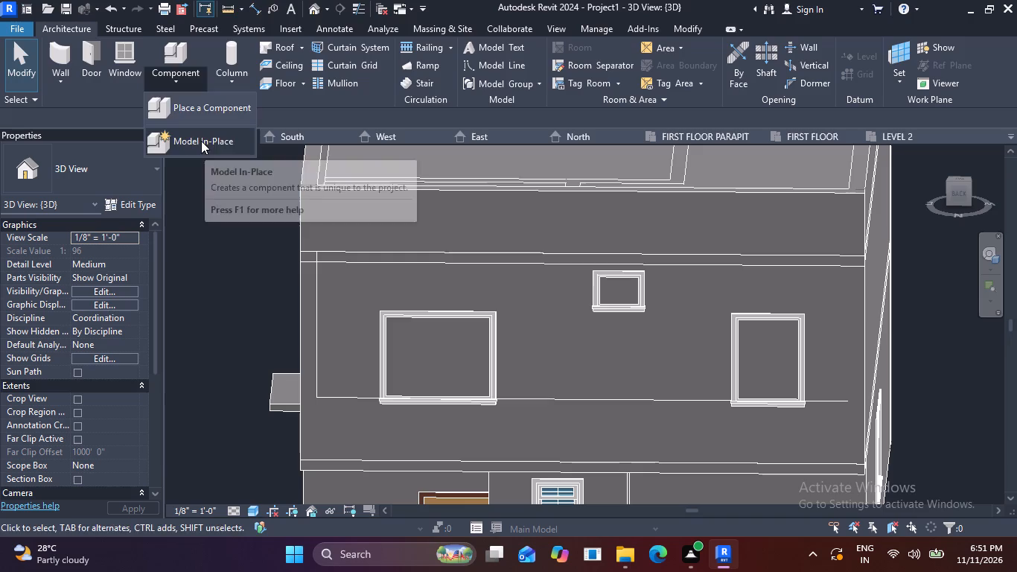
{"action": "left_click", "coordinate": [201, 141]}
{"action": "scroll", "coordinate": [486, 221], "scroll_direction": "down", "scroll_amount": 11}
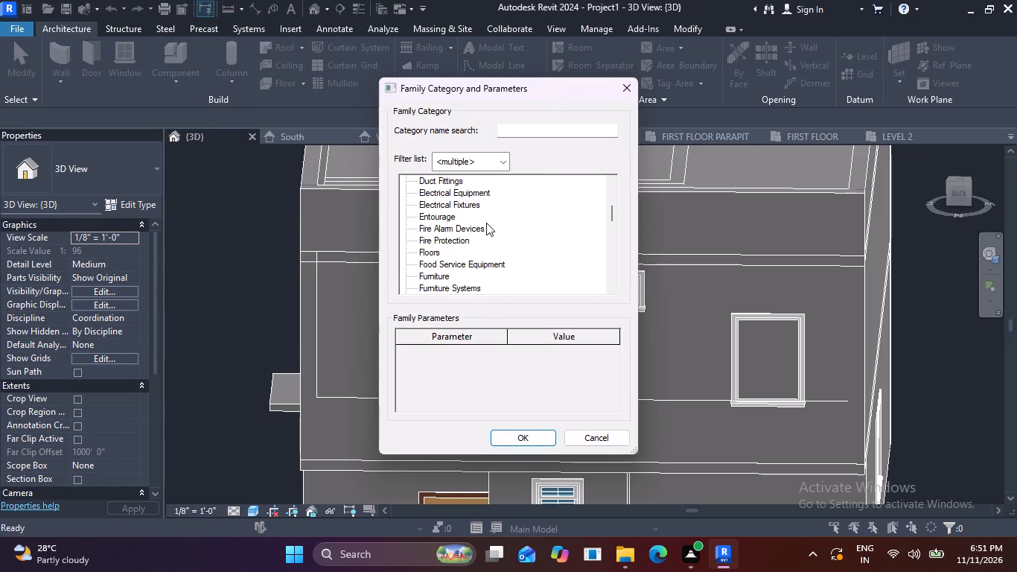
{"action": "scroll", "coordinate": [486, 223], "scroll_direction": "down", "scroll_amount": 4}
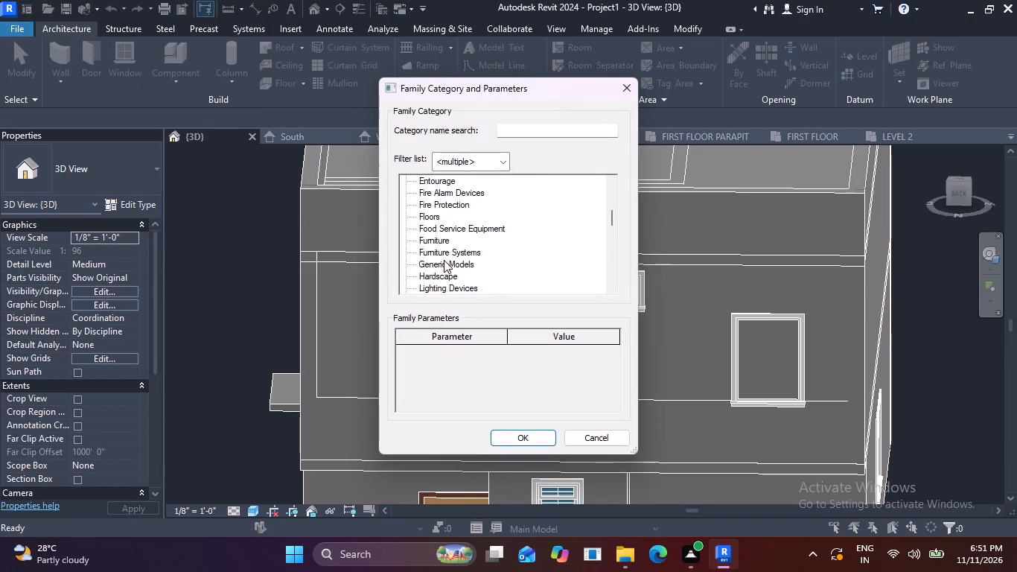
{"action": "scroll", "coordinate": [463, 261], "scroll_direction": "down", "scroll_amount": 3}
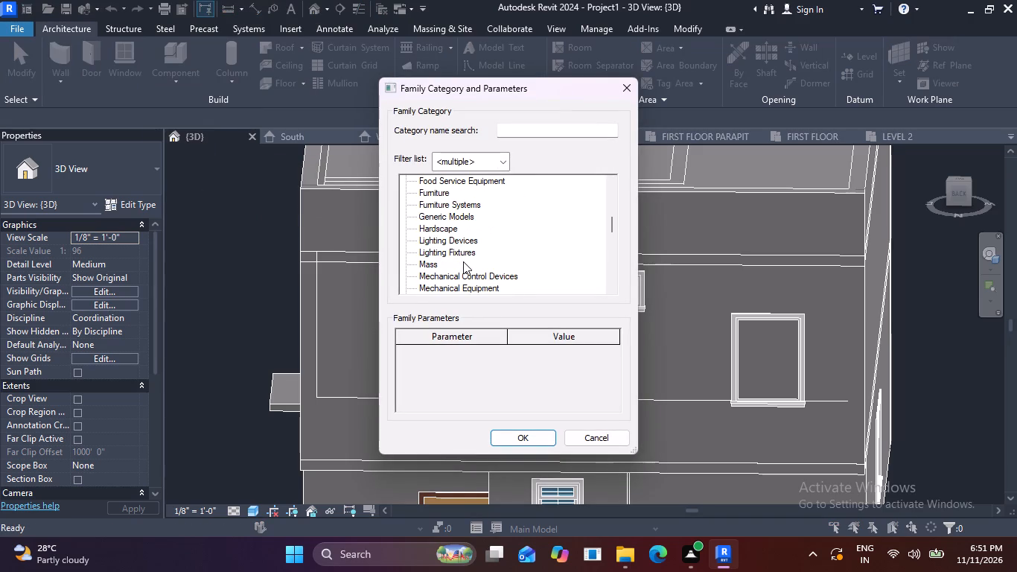
{"action": "scroll", "coordinate": [463, 261], "scroll_direction": "down", "scroll_amount": 2}
{"action": "scroll", "coordinate": [463, 261], "scroll_direction": "up", "scroll_amount": 4}
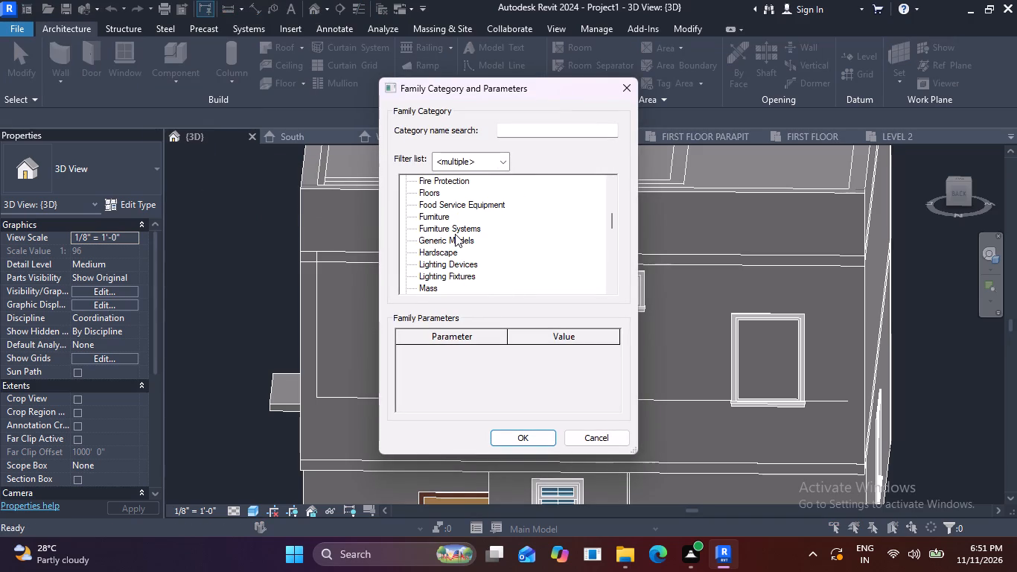
{"action": "left_click", "coordinate": [442, 236]}
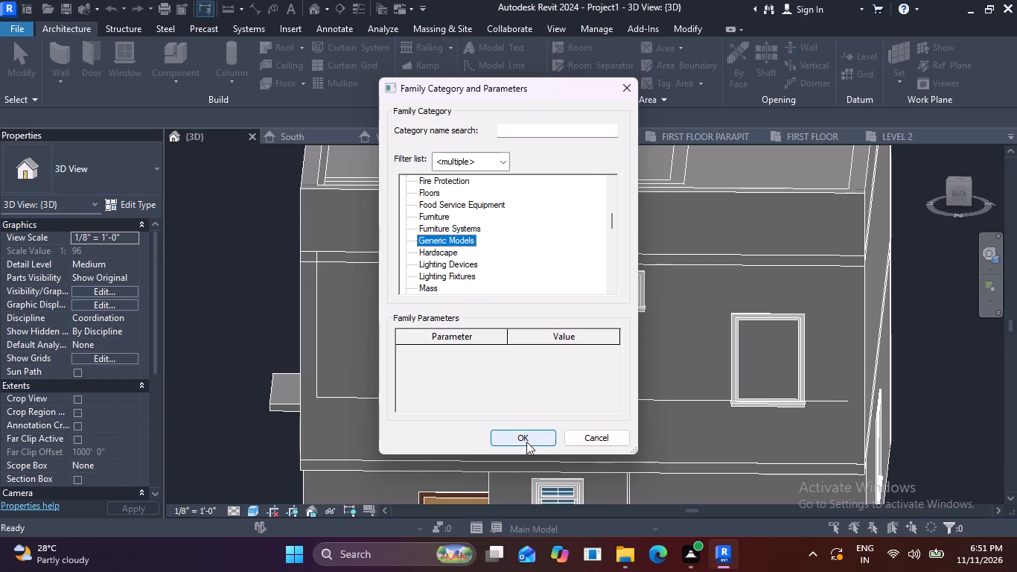
{"action": "left_click", "coordinate": [526, 442]}
{"action": "left_click", "coordinate": [523, 299]}
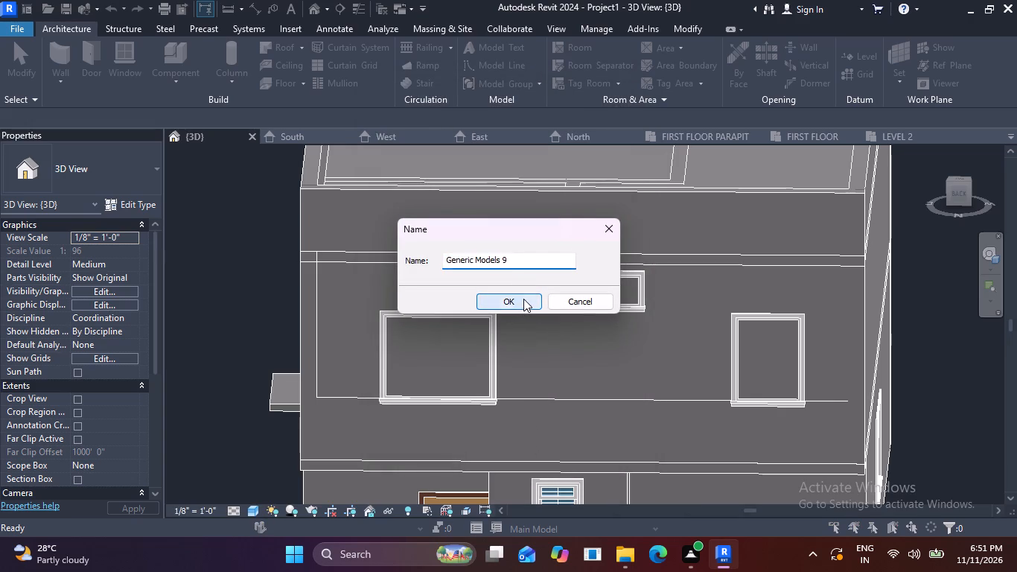
Start an extrusion and pick the rear wall's face as its work plane.
{"action": "scroll", "coordinate": [395, 305], "scroll_direction": "up", "scroll_amount": 5}
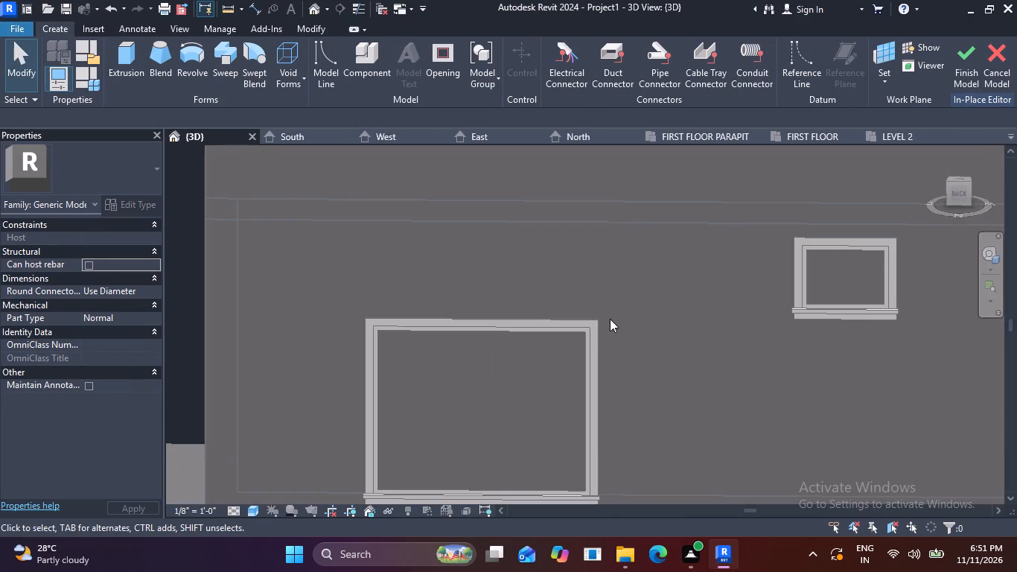
{"action": "left_click", "coordinate": [126, 63]}
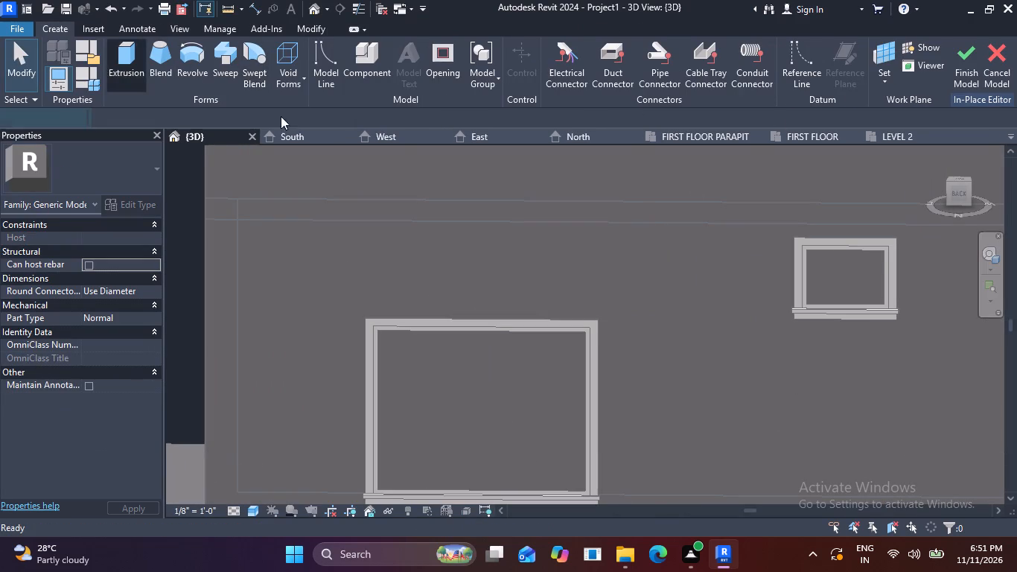
{"action": "left_click", "coordinate": [691, 86]}
{"action": "left_click", "coordinate": [695, 135]}
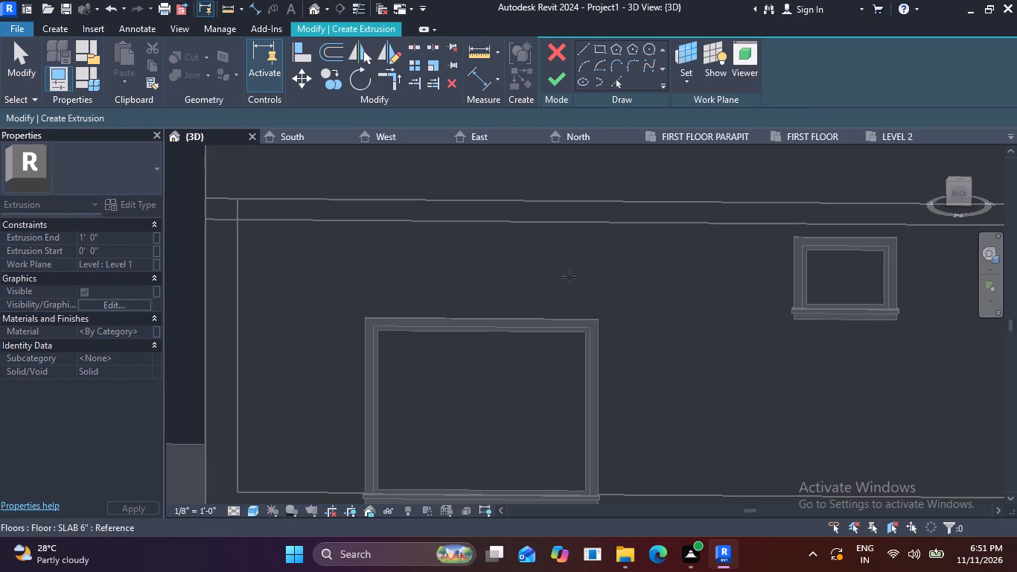
{"action": "left_click", "coordinate": [235, 265]}
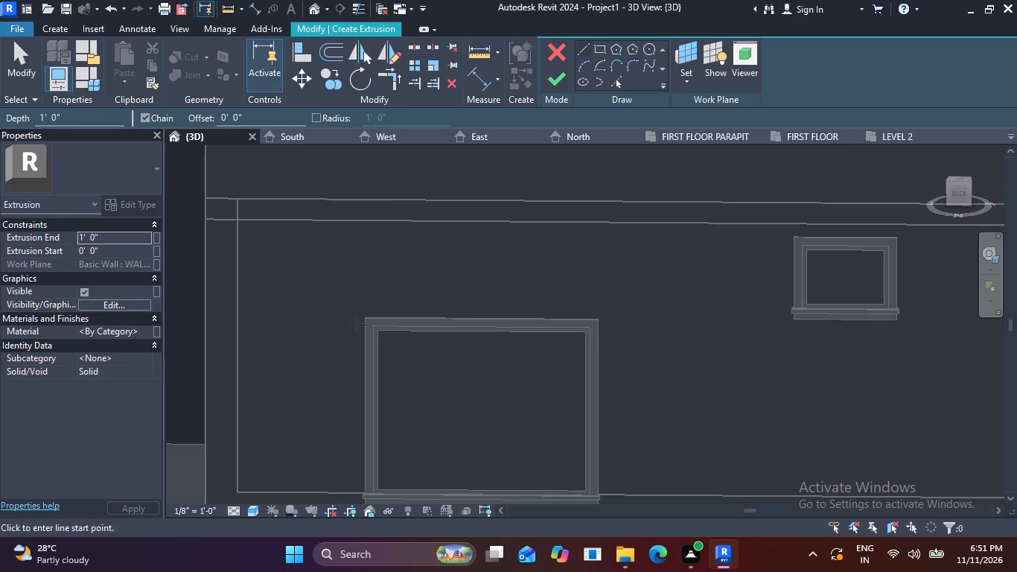
Sketch the slab's right end from the large rear window trim's upper right corner: 1" outward horizontally and 4" straight up.
{"action": "scroll", "coordinate": [363, 315], "scroll_direction": "up", "scroll_amount": 3}
{"action": "left_click", "coordinate": [722, 322]}
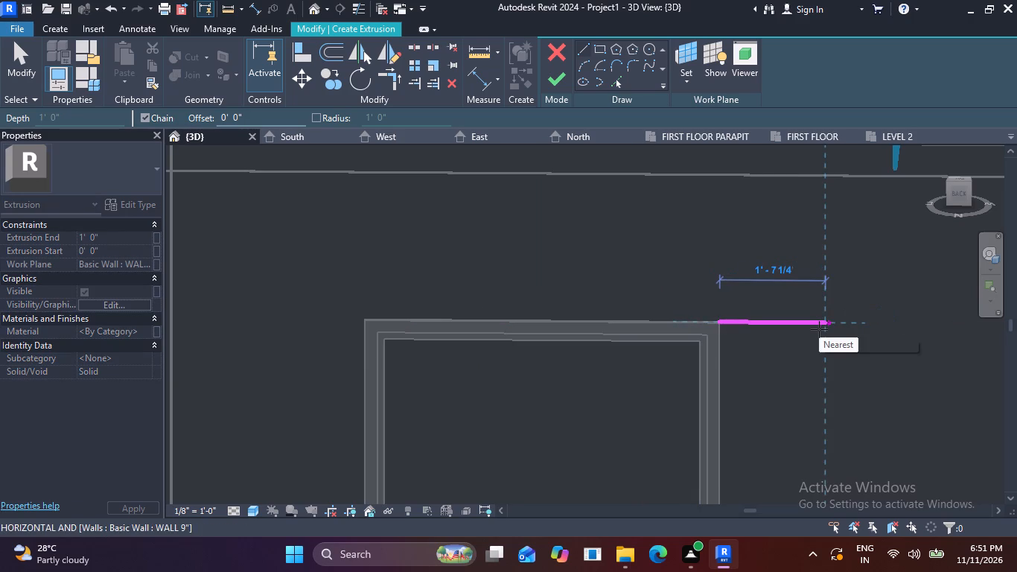
{"action": "key", "text": "1"}
{"action": "key", "text": "shift+quotedbl"}
{"action": "key", "text": "Return"}
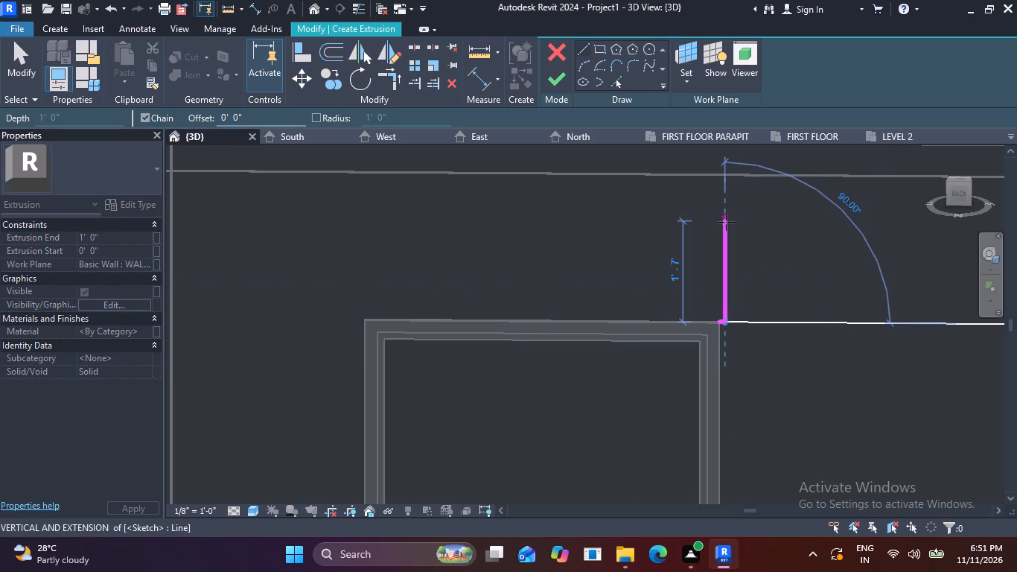
{"action": "type", "text": "4\""}
{"action": "key", "text": "Return"}
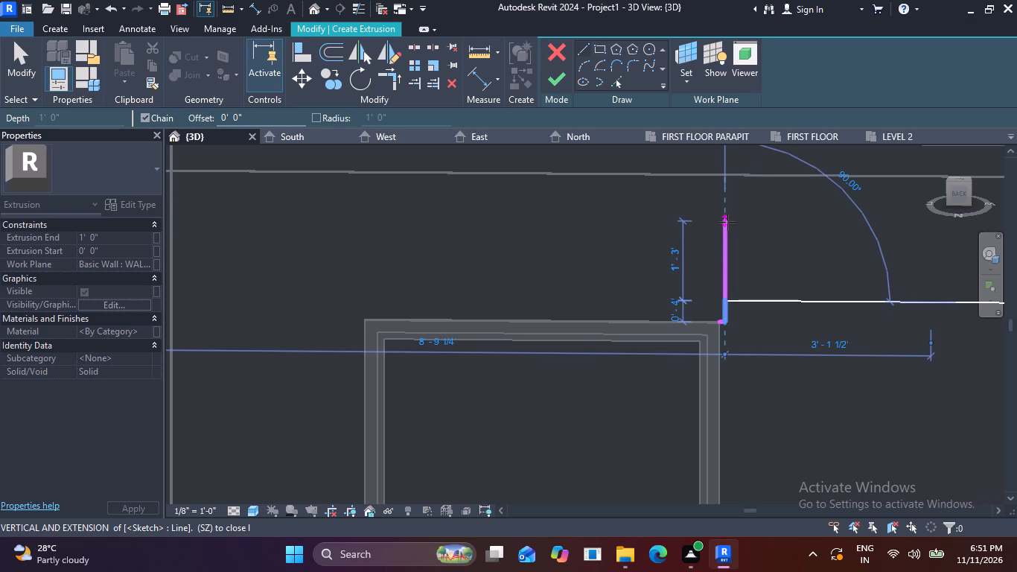
{"action": "key", "text": "Escape"}
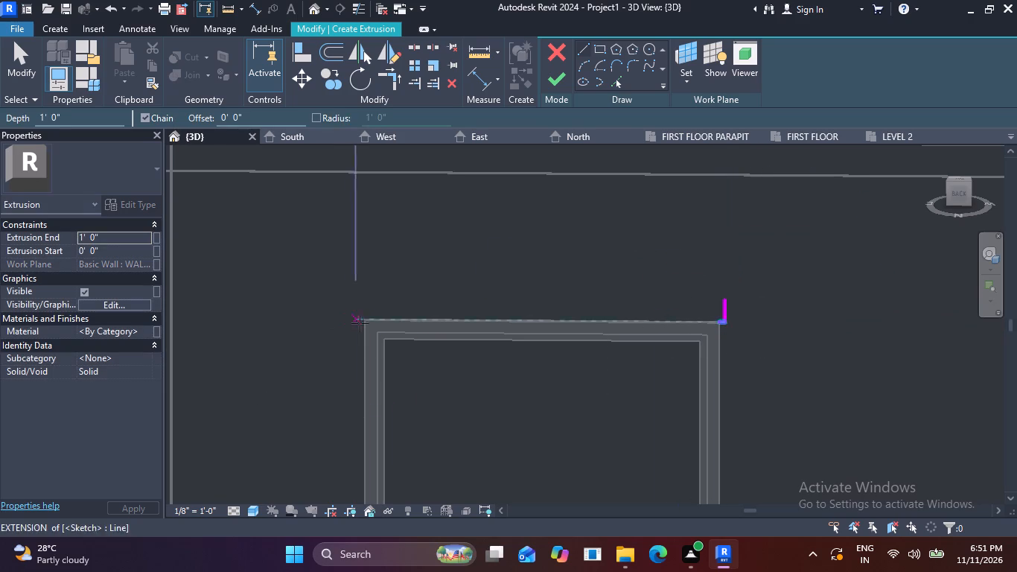
Sketch the slab's left end from the large rear window trim's upper left corner: 1" outward horizontally and 4" straight up.
{"action": "left_click", "coordinate": [366, 321]}
{"action": "type", "text": "1\""}
{"action": "key", "text": "Return"}
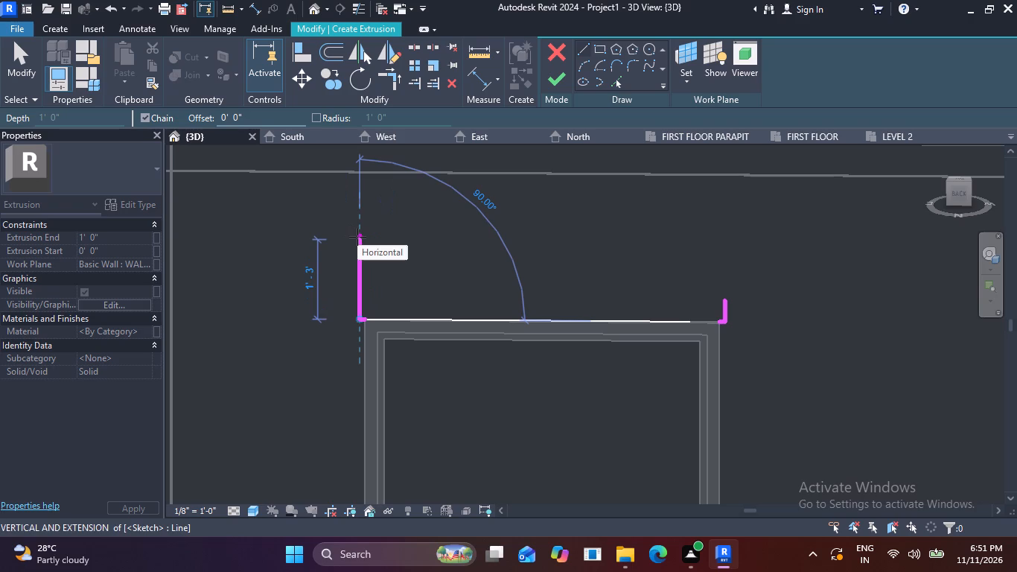
{"action": "type", "text": "4\""}
{"action": "key", "text": "Return"}
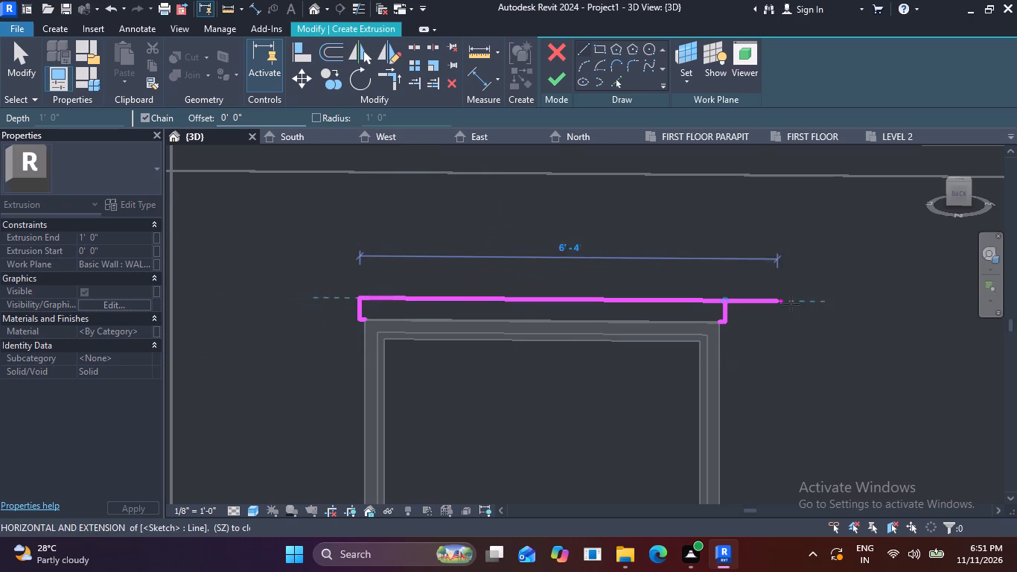
Close the slab profile with lines across the top and along the large rear window trim's upper edge.
{"action": "left_click", "coordinate": [721, 302]}
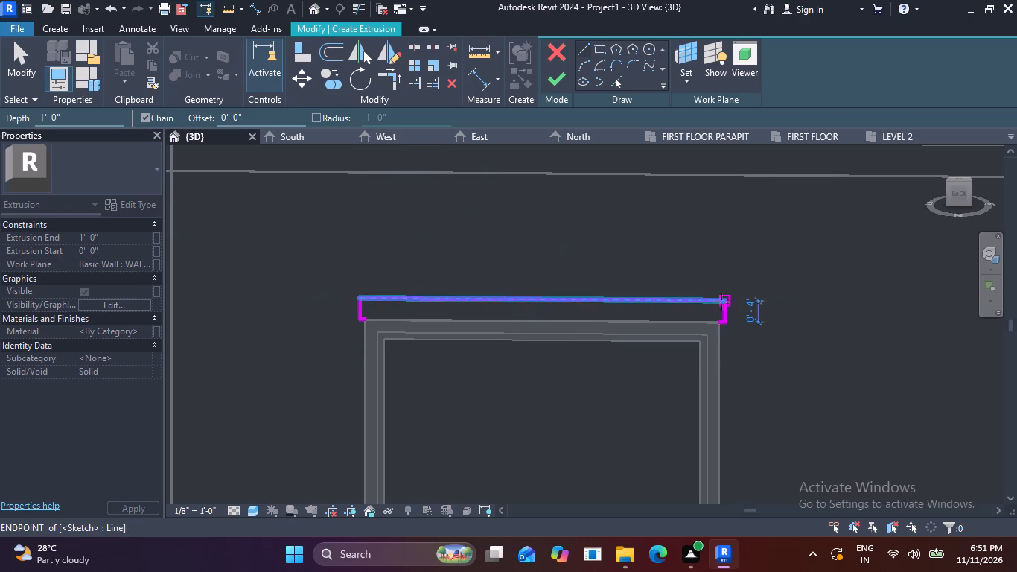
{"action": "scroll", "coordinate": [718, 321], "scroll_direction": "up", "scroll_amount": 5}
{"action": "left_click", "coordinate": [717, 320]}
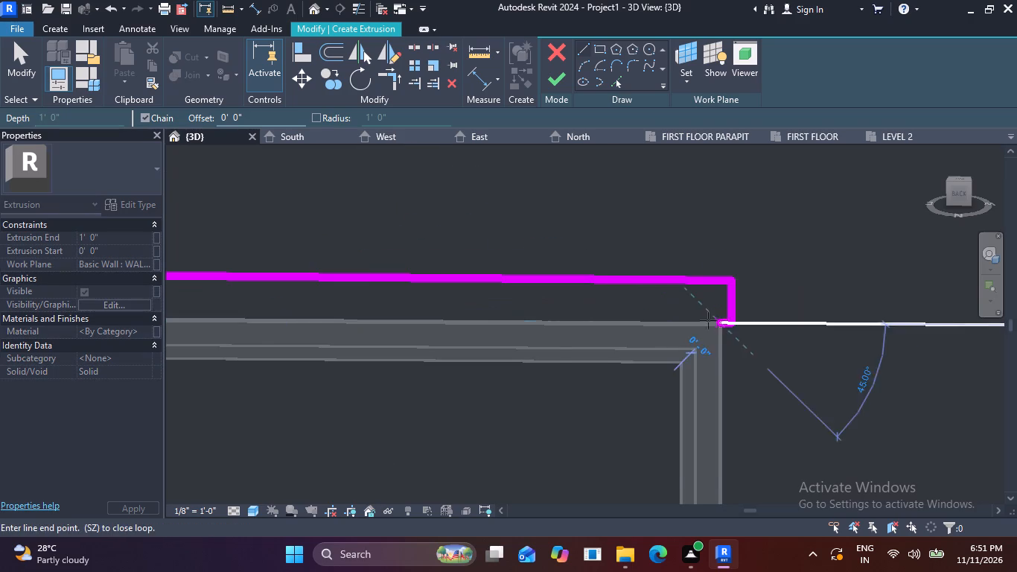
{"action": "middle_click_drag", "start_coordinate": [246, 314], "coordinate": [669, 272]}
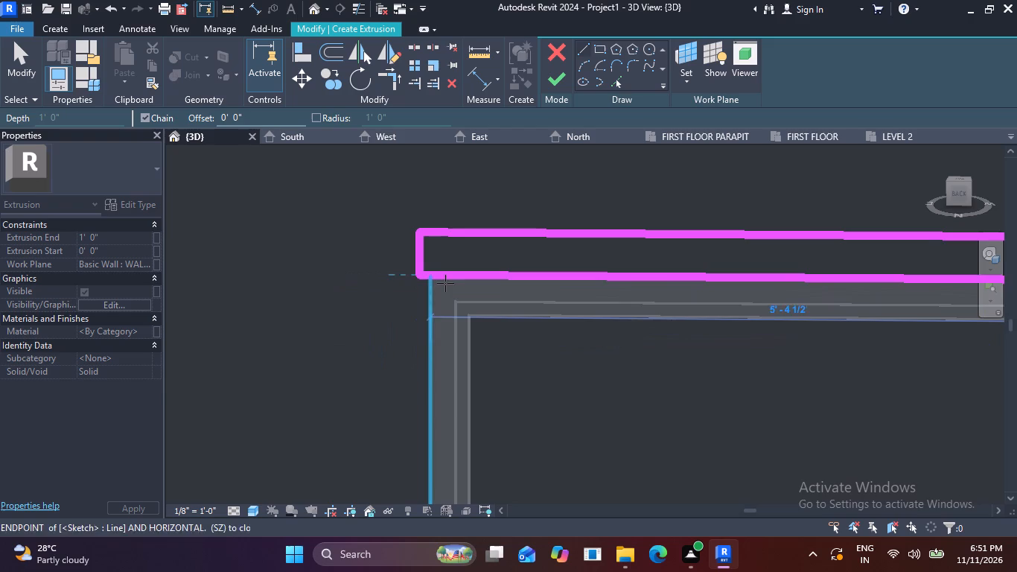
{"action": "left_click", "coordinate": [430, 278]}
{"action": "scroll", "coordinate": [666, 212], "scroll_direction": "down", "scroll_amount": 3}
{"action": "middle_click_drag", "start_coordinate": [661, 261], "coordinate": [380, 272]}
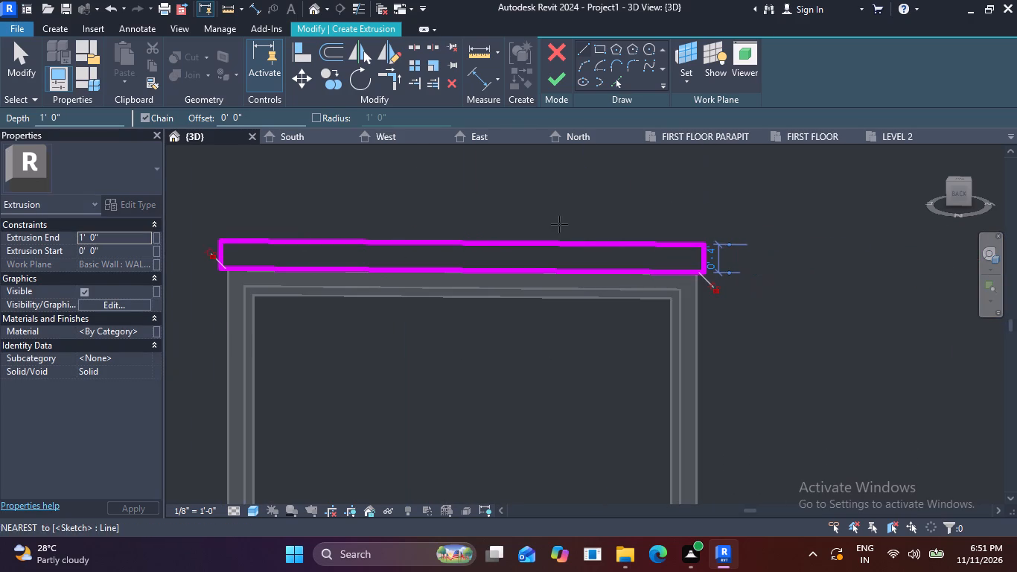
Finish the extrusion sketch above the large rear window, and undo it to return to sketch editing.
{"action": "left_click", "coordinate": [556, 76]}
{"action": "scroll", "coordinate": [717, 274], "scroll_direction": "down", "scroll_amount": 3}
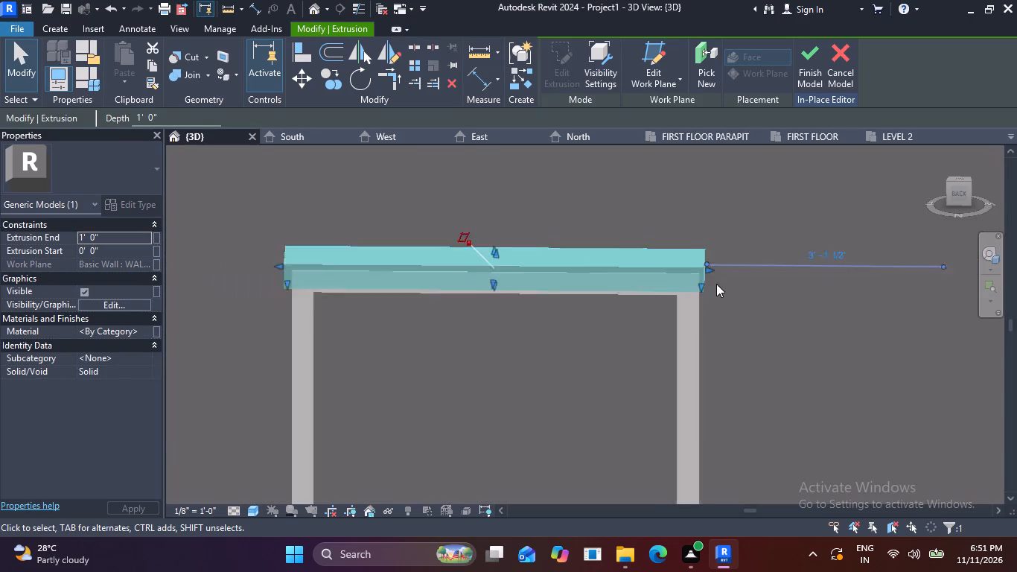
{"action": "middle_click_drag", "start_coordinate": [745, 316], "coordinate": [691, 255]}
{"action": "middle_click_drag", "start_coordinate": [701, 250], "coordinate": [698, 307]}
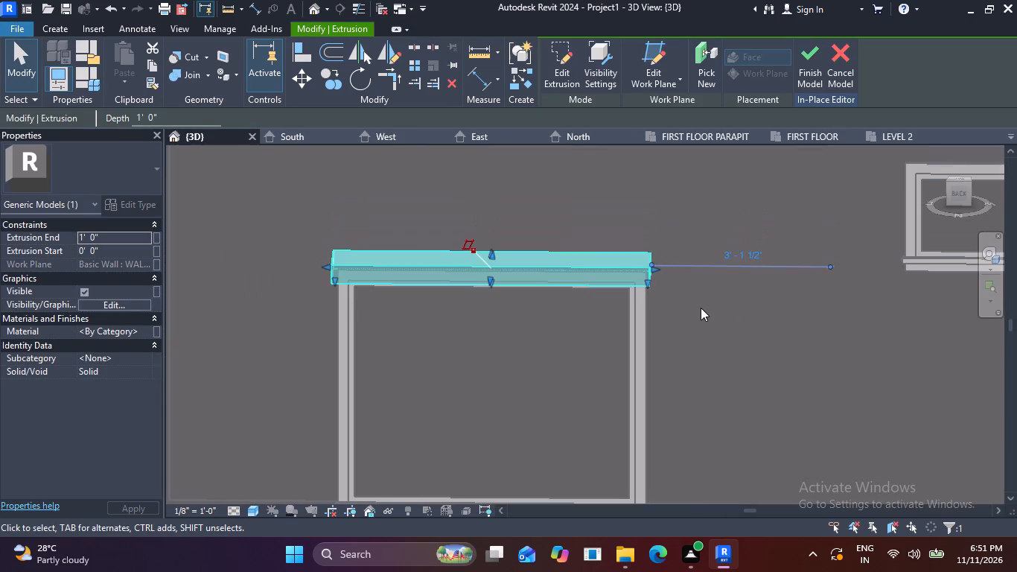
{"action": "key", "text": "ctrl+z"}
In the same sketch, draw a slab's right end from the small rear window trim's upper right corner: 1" outward and 4" up.
{"action": "middle_click_drag", "start_coordinate": [743, 273], "coordinate": [455, 366]}
{"action": "scroll", "coordinate": [621, 310], "scroll_direction": "down", "scroll_amount": 1}
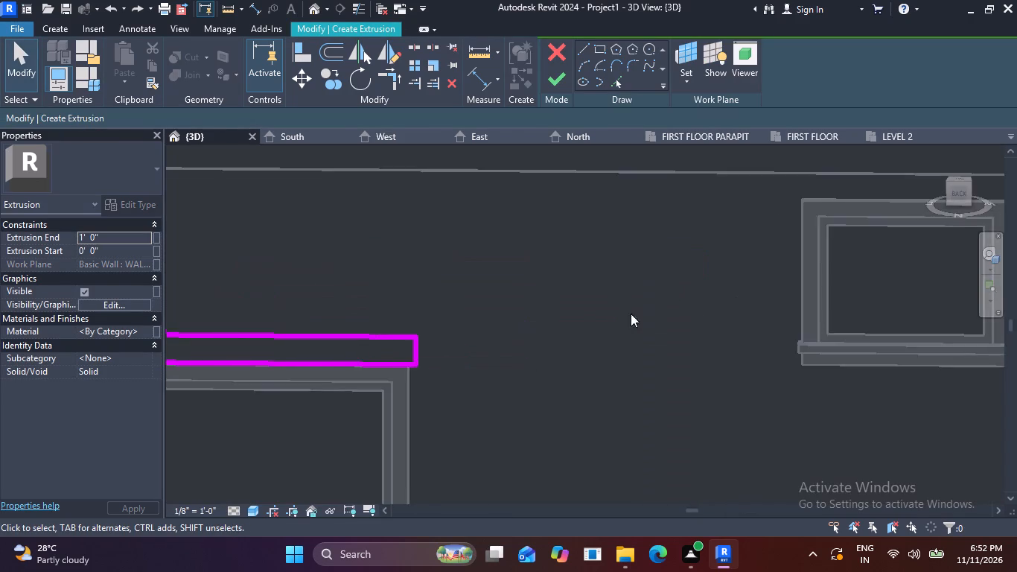
{"action": "scroll", "coordinate": [631, 314], "scroll_direction": "down", "scroll_amount": 2}
{"action": "middle_click_drag", "start_coordinate": [682, 308], "coordinate": [465, 340]}
{"action": "scroll", "coordinate": [716, 287], "scroll_direction": "up", "scroll_amount": 5}
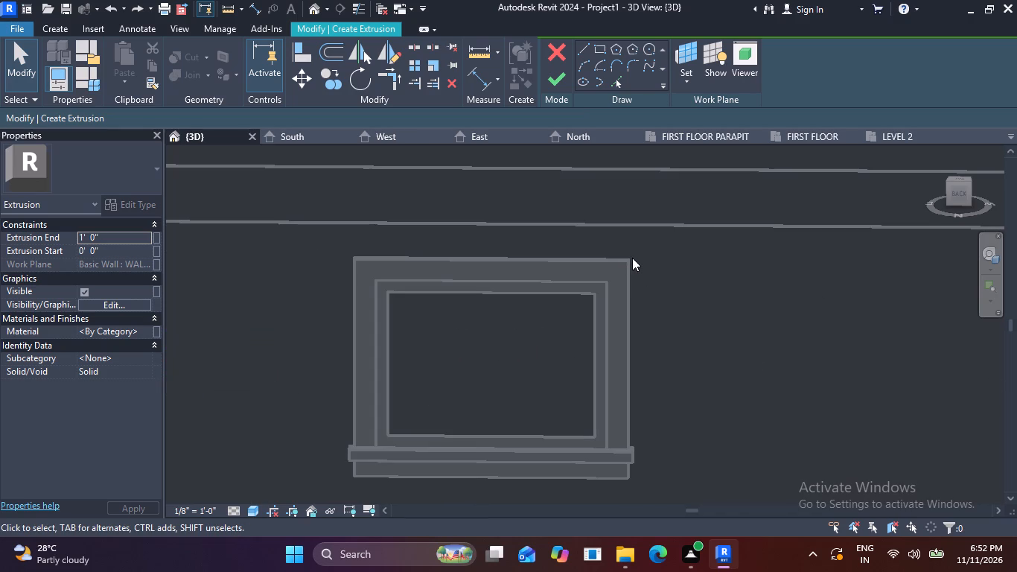
{"action": "left_click", "coordinate": [583, 41]}
{"action": "left_click", "coordinate": [582, 49]}
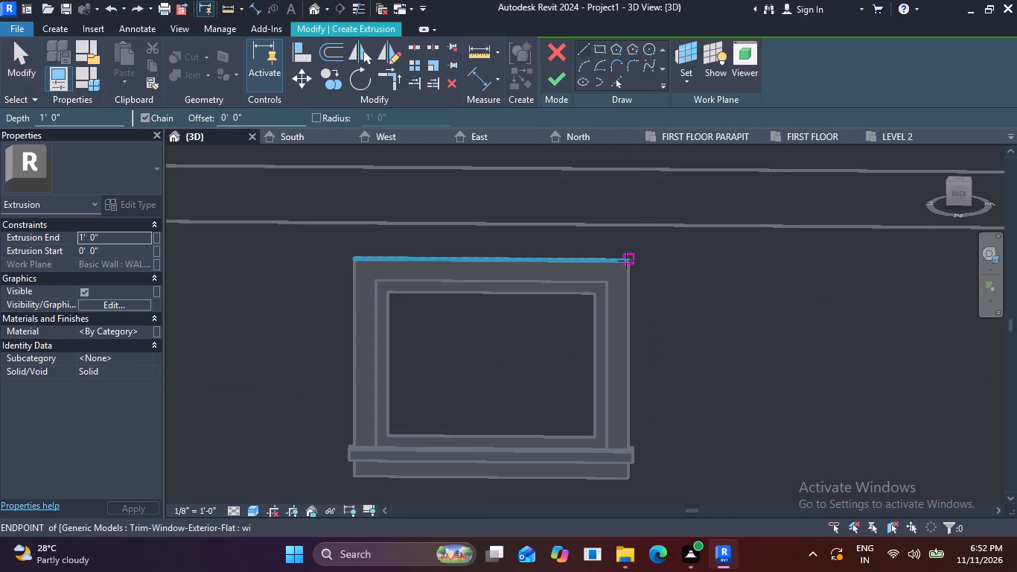
{"action": "left_click", "coordinate": [626, 259]}
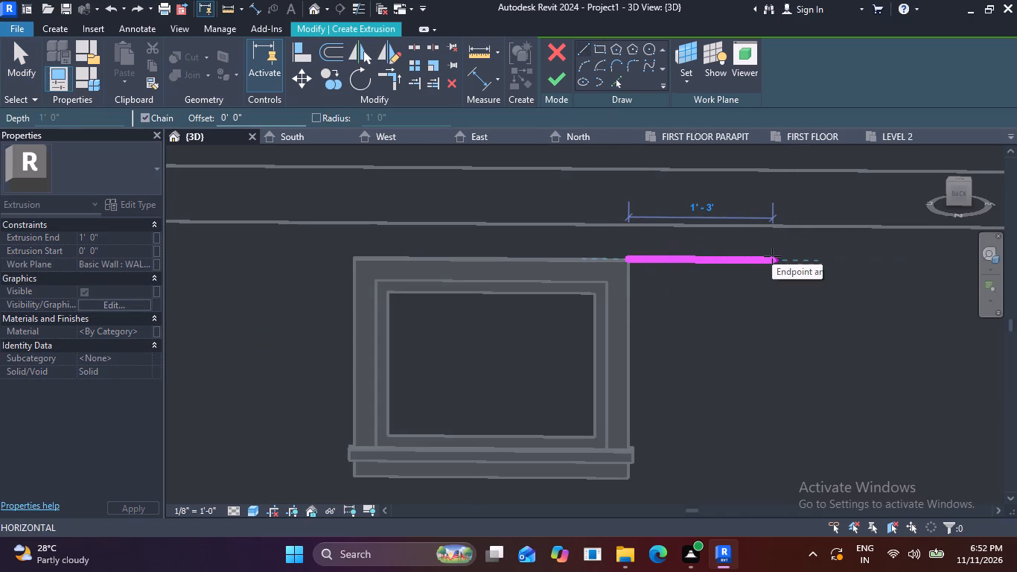
{"action": "type", "text": "1\""}
{"action": "key", "text": "Return"}
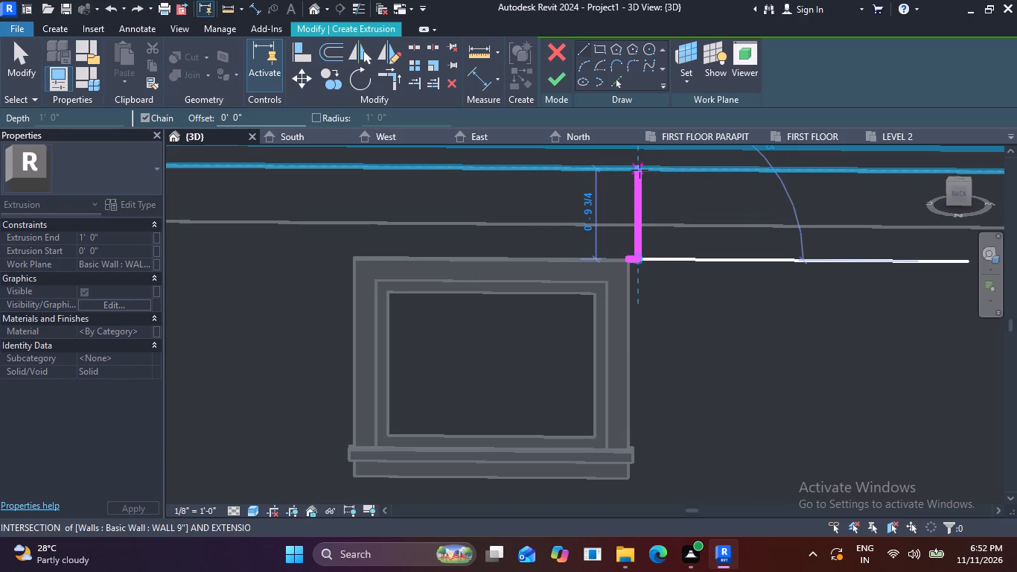
{"action": "type", "text": "4\""}
{"action": "key", "text": "Return"}
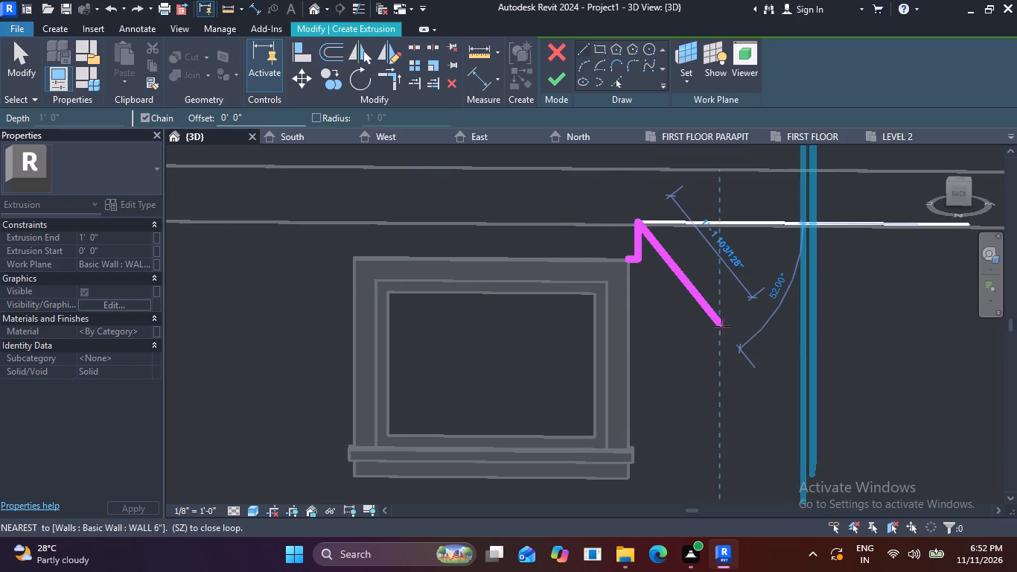
{"action": "key", "text": "Escape"}
Sketch the slab's left end from the small rear window trim's upper left corner: 1" outward horizontally and 4" straight up.
{"action": "left_click", "coordinate": [354, 261]}
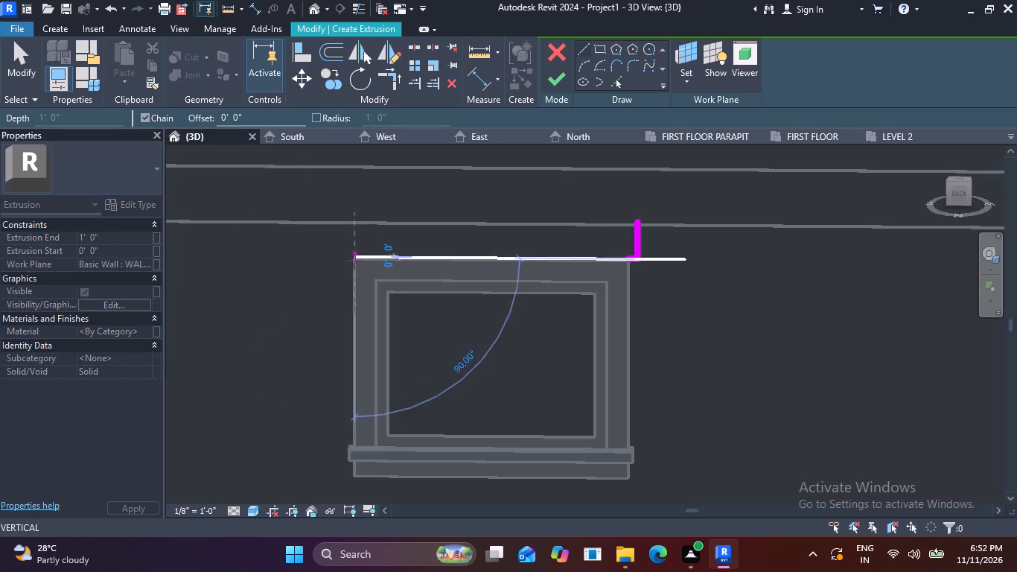
{"action": "type", "text": "1\""}
{"action": "key", "text": "Return"}
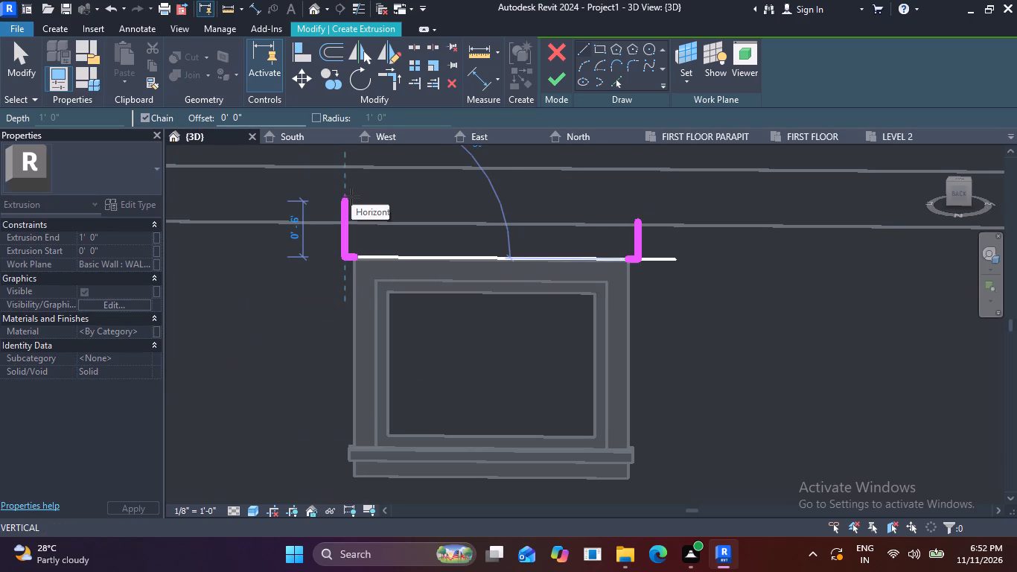
{"action": "type", "text": "4\""}
{"action": "key", "text": "Return"}
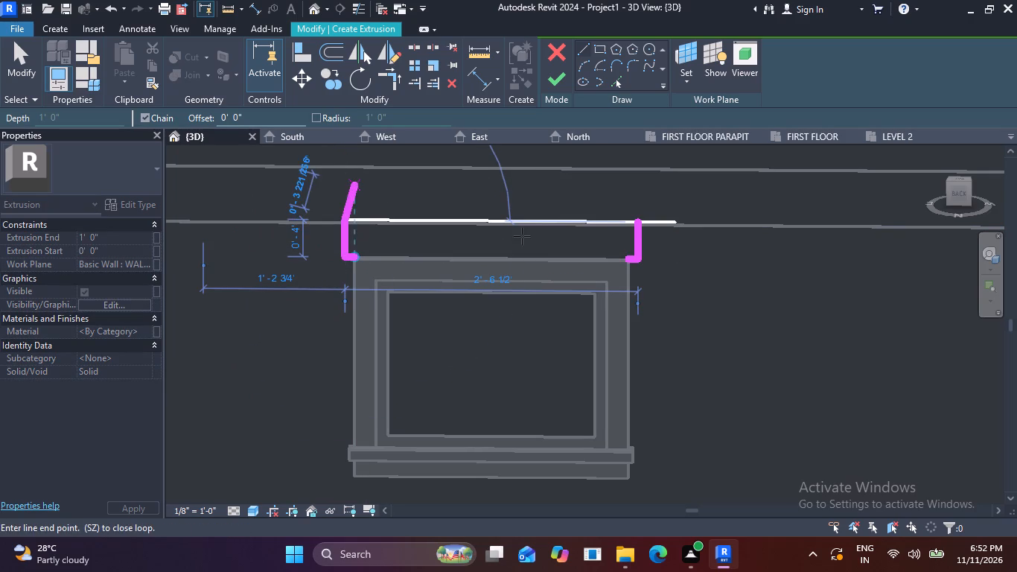
Close the slab profile above the small upper rear window with lines across the top and along the trim's upper edge.
{"action": "left_click", "coordinate": [637, 220]}
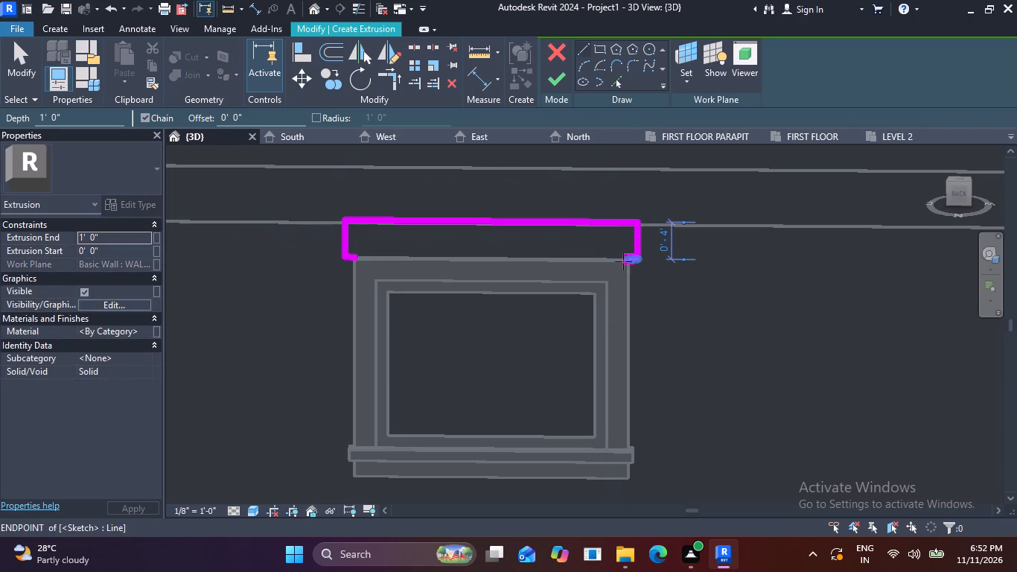
{"action": "left_click", "coordinate": [628, 258]}
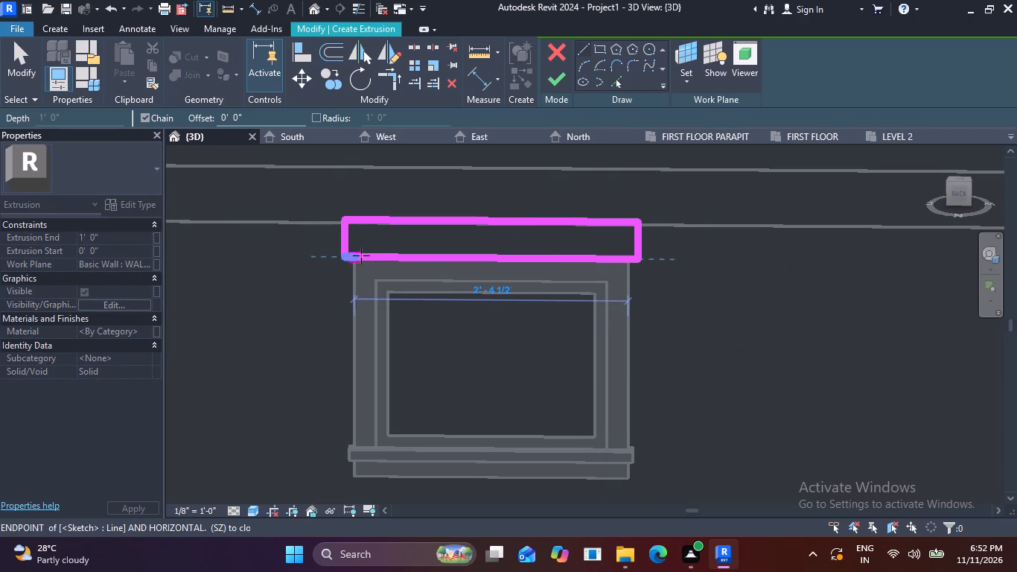
{"action": "left_click", "coordinate": [355, 256]}
In the same sketch, draw a slab's right end from the tall upper rear window trim's upper right corner: 1" outward and 4" up.
{"action": "scroll", "coordinate": [488, 235], "scroll_direction": "down", "scroll_amount": 6}
{"action": "scroll", "coordinate": [646, 275], "scroll_direction": "down", "scroll_amount": 2}
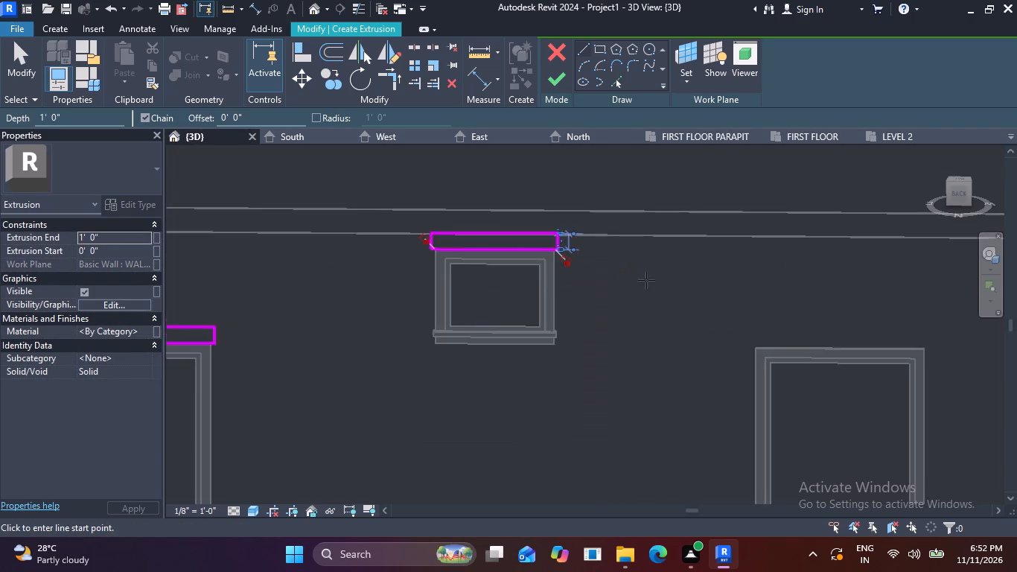
{"action": "scroll", "coordinate": [646, 280], "scroll_direction": "down", "scroll_amount": 1}
{"action": "middle_click_drag", "start_coordinate": [539, 265], "coordinate": [446, 241]}
{"action": "scroll", "coordinate": [719, 307], "scroll_direction": "up", "scroll_amount": 4}
{"action": "scroll", "coordinate": [799, 308], "scroll_direction": "up", "scroll_amount": 4}
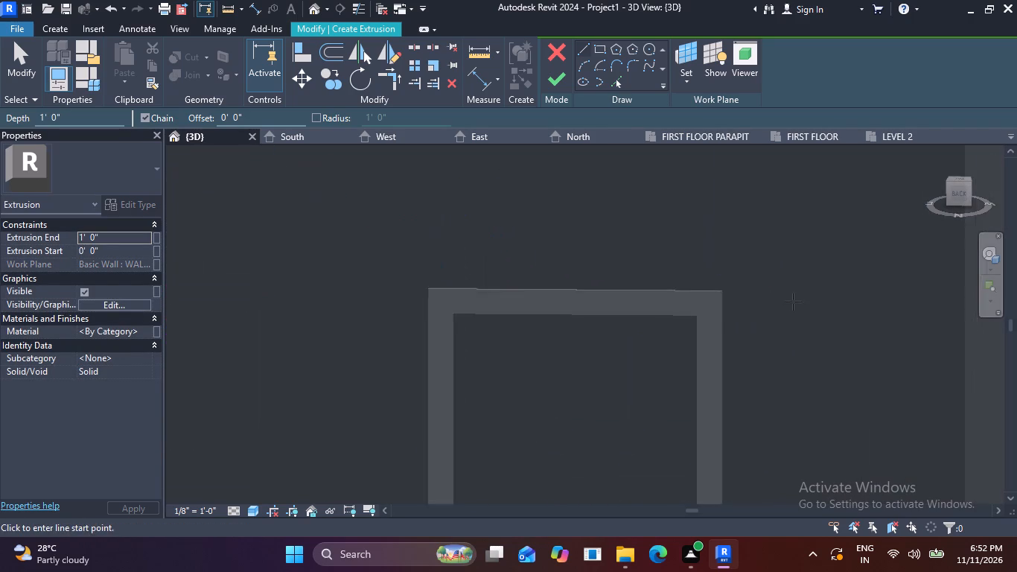
{"action": "left_click", "coordinate": [708, 287]}
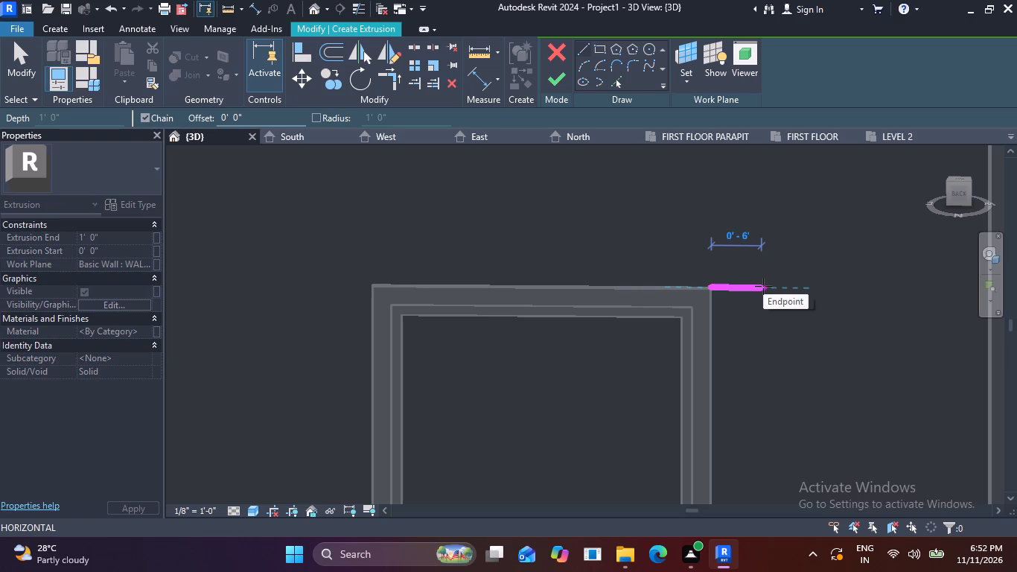
{"action": "type", "text": "1\""}
{"action": "key", "text": "Return"}
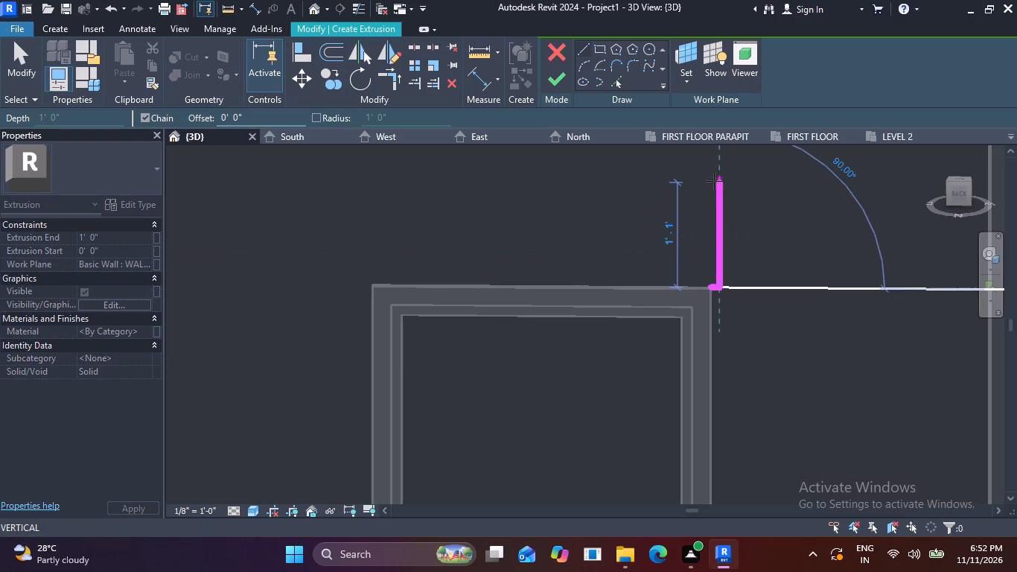
{"action": "type", "text": "4\""}
{"action": "key", "text": "Return"}
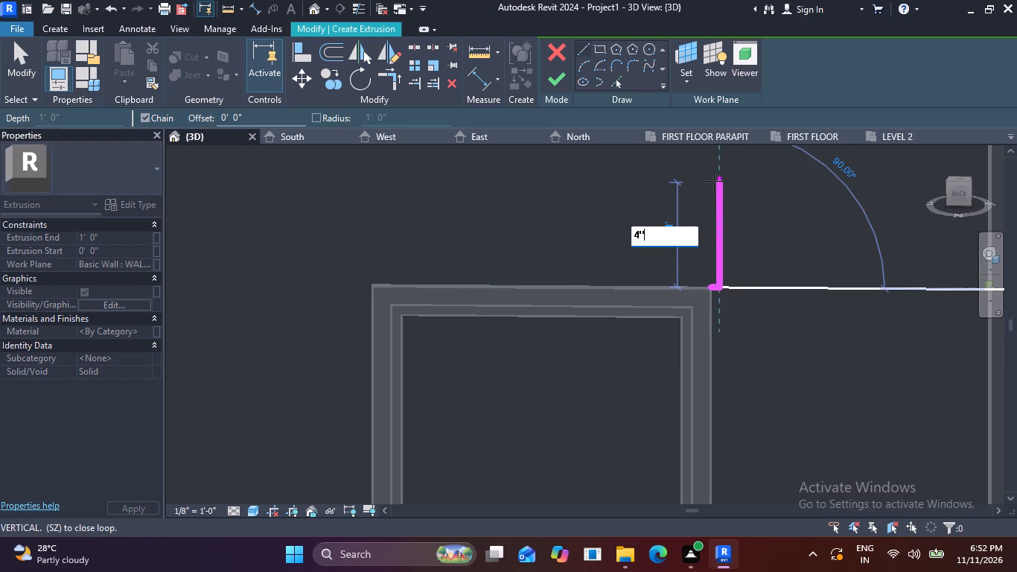
{"action": "key", "text": "Escape"}
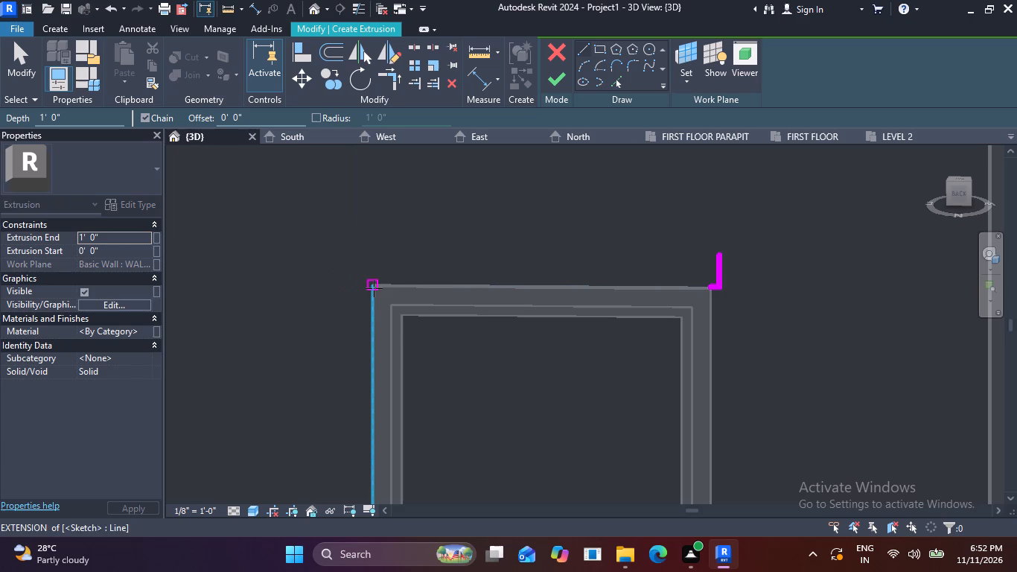
Draw the slab's left end from the tall window trim's upper left corner: 1" outward and 4" straight up.
{"action": "left_click", "coordinate": [372, 285]}
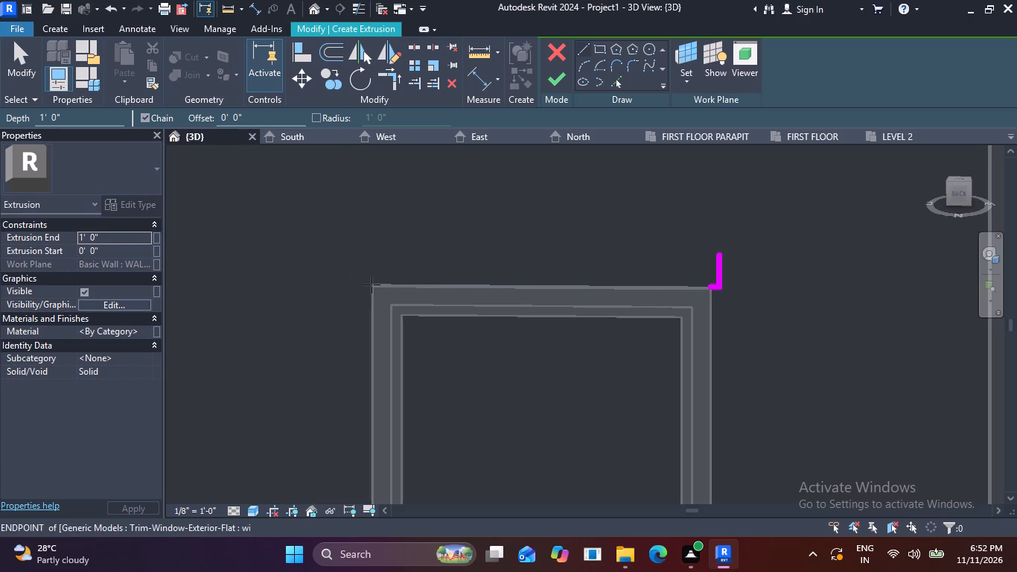
{"action": "type", "text": "1\""}
{"action": "key", "text": "Return"}
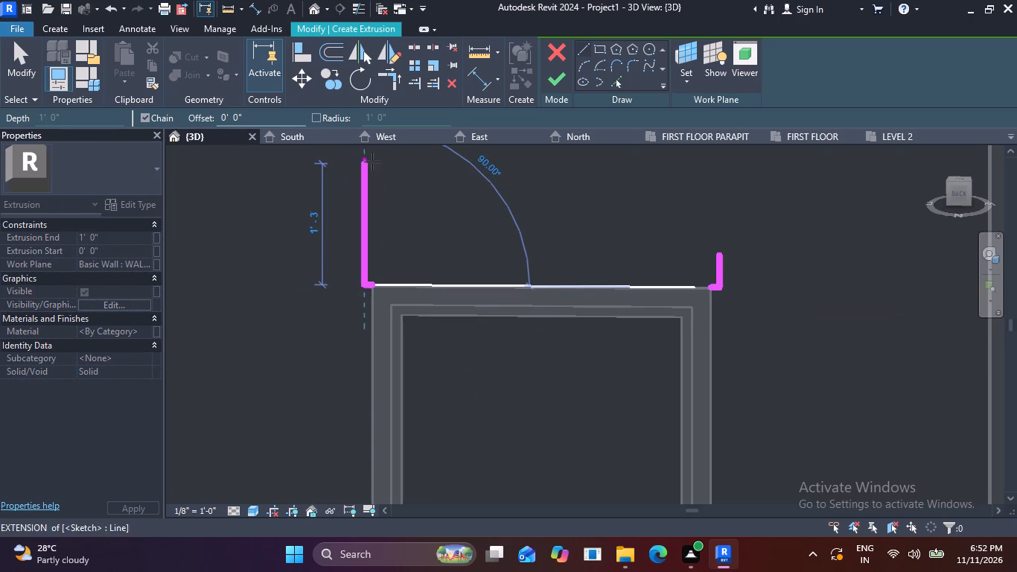
{"action": "type", "text": "4\""}
{"action": "key", "text": "Return"}
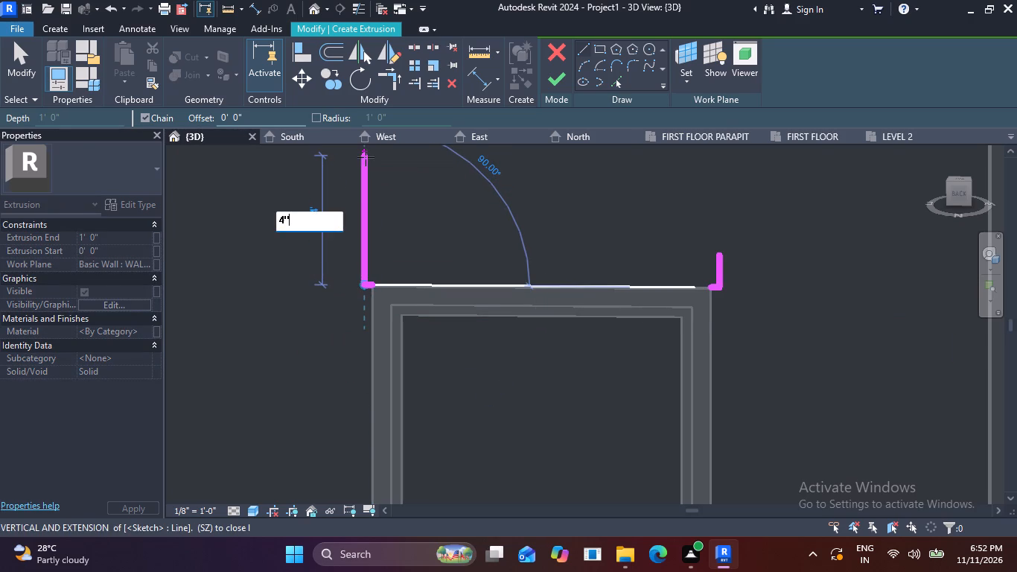
Close the tall window's slab profile with lines across the top and along the trim's upper edge.
{"action": "left_click", "coordinate": [715, 256]}
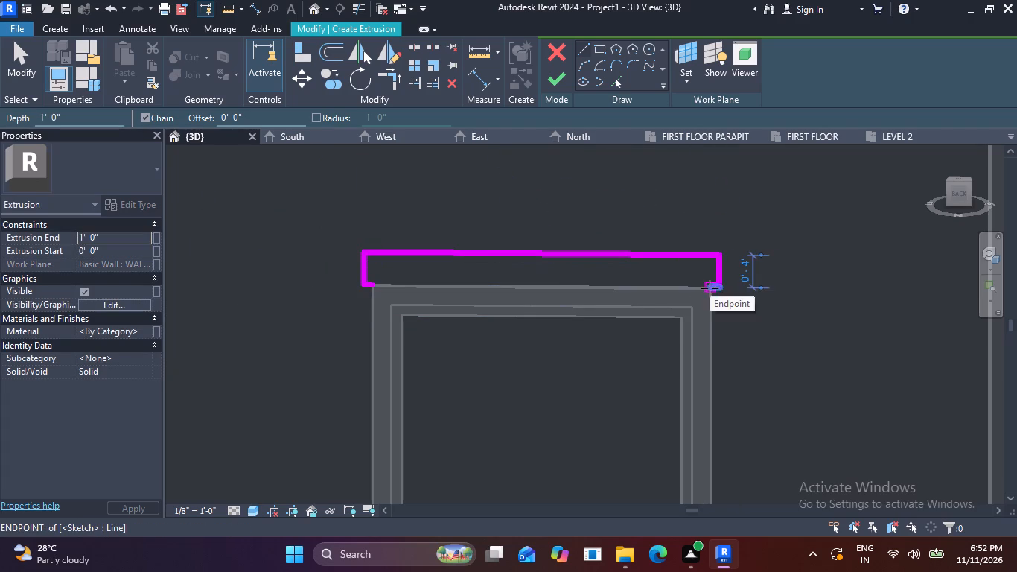
{"action": "left_click", "coordinate": [710, 288]}
{"action": "left_click", "coordinate": [376, 283]}
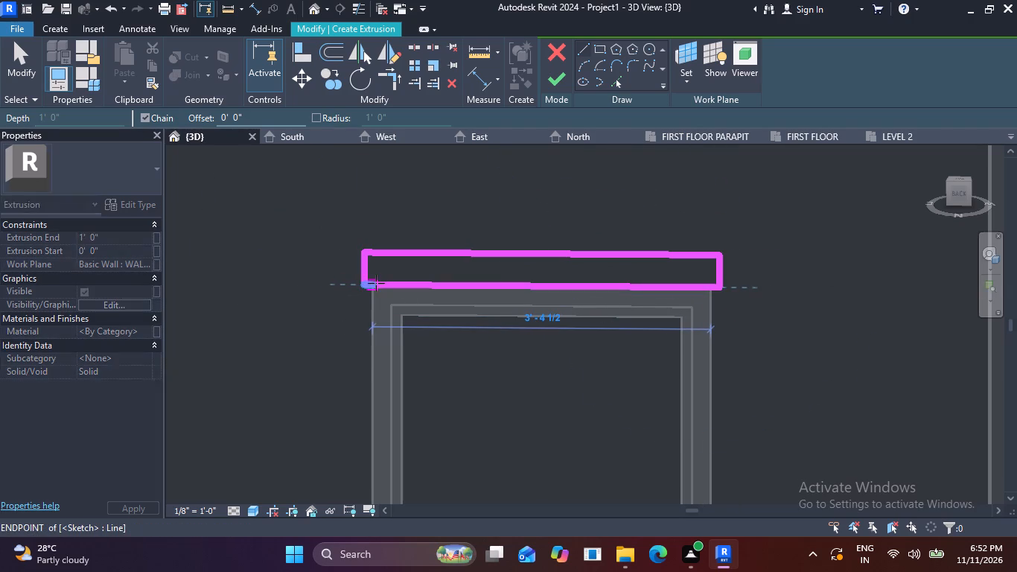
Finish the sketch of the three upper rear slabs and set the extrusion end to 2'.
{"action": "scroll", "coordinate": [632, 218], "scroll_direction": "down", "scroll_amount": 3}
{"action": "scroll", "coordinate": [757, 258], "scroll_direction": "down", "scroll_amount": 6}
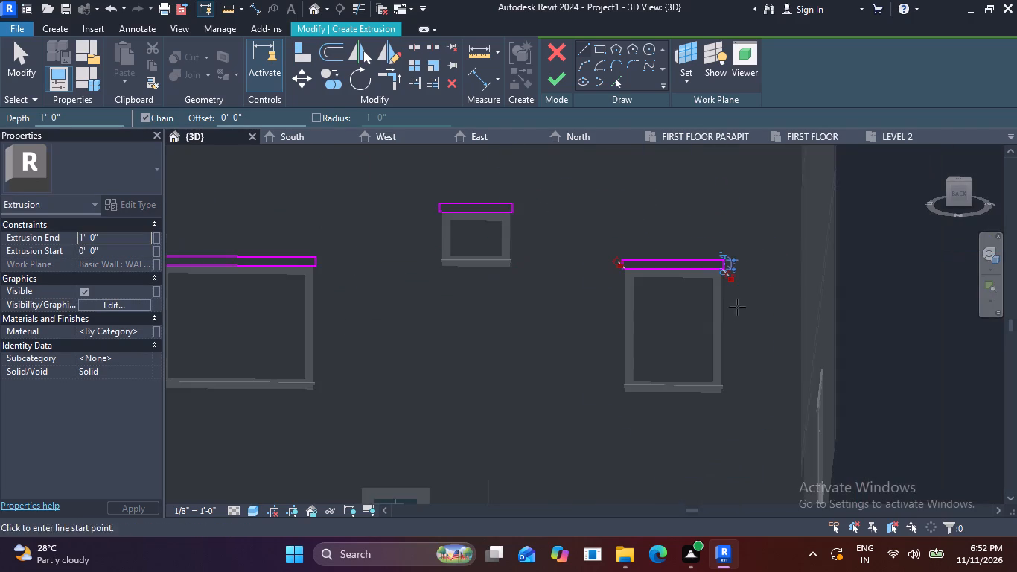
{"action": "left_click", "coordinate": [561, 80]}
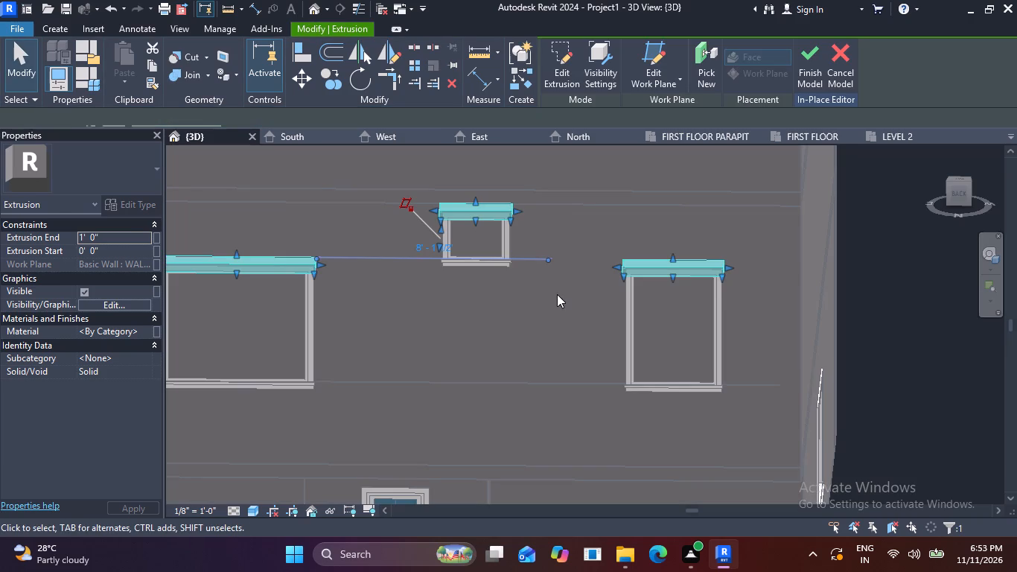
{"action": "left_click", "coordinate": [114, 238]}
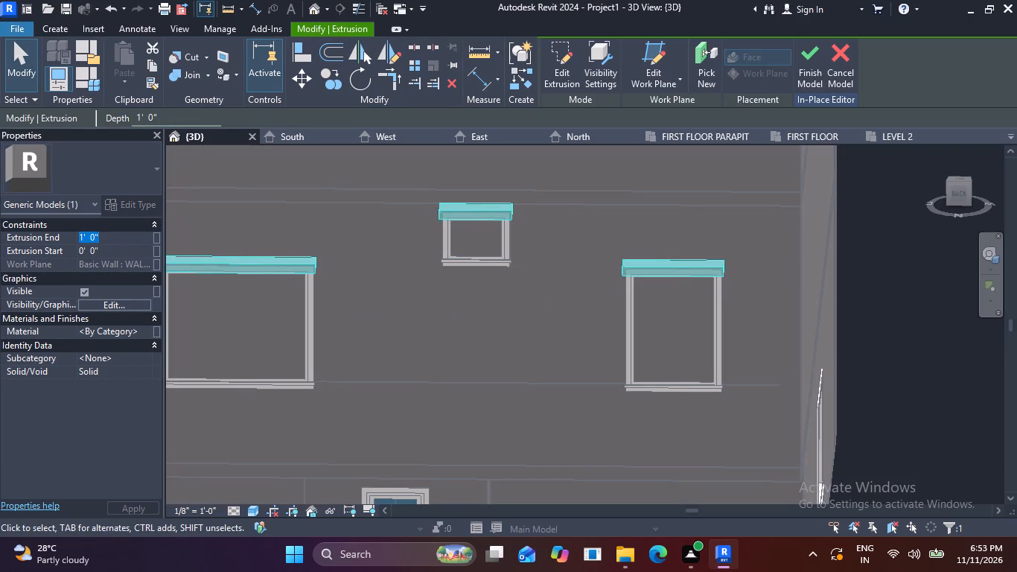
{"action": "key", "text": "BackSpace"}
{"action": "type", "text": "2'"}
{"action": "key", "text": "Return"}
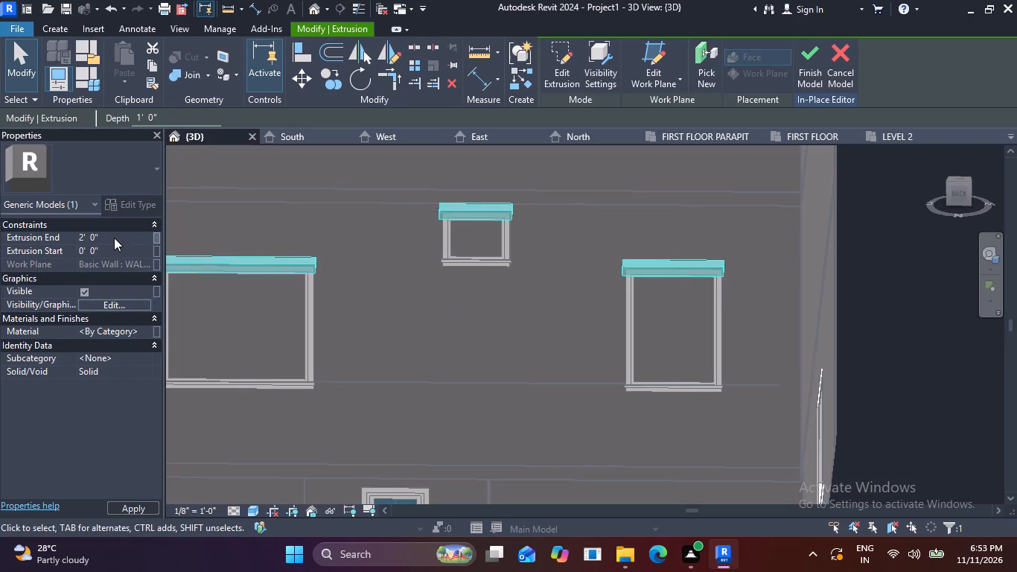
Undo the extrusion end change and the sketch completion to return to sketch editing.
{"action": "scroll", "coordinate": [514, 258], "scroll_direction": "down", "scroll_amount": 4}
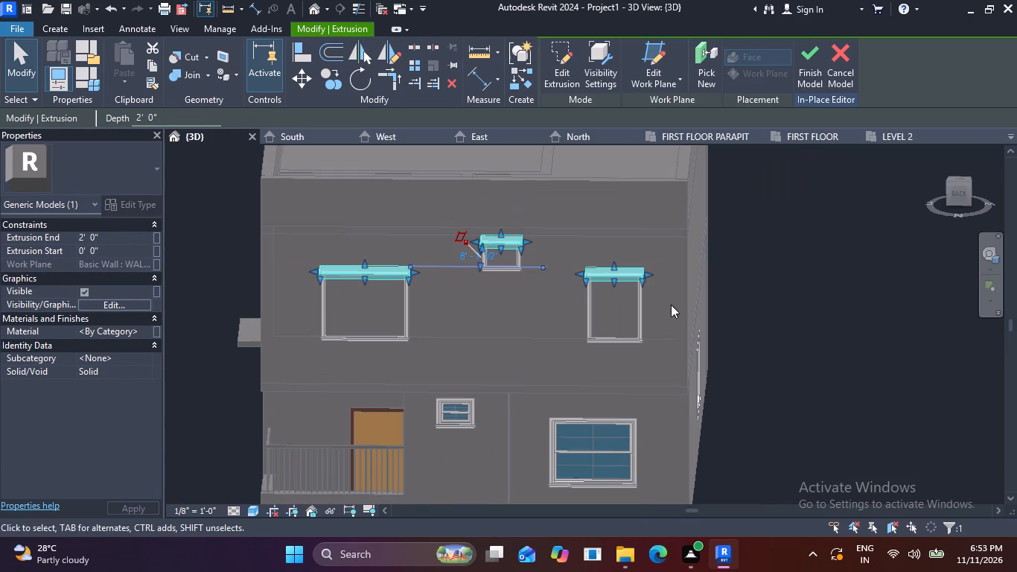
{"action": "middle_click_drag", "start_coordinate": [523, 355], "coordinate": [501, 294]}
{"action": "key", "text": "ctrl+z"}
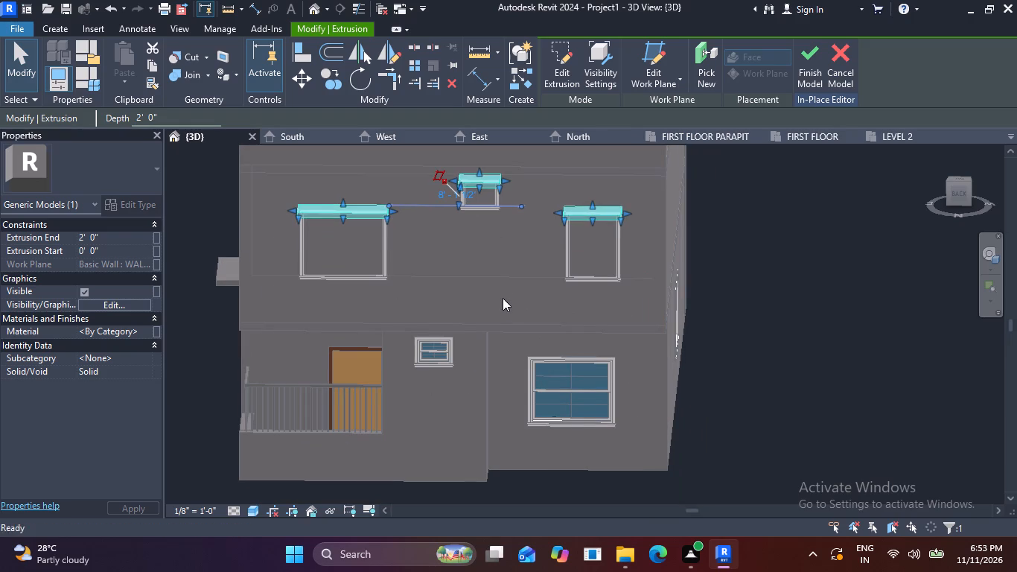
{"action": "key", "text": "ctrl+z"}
Draw a slab's right end from the small lower-storey rear window trim's upper right corner: 1" outward and 4" up.
{"action": "scroll", "coordinate": [558, 285], "scroll_direction": "down", "scroll_amount": 2}
{"action": "middle_click_drag", "start_coordinate": [548, 343], "coordinate": [552, 333]}
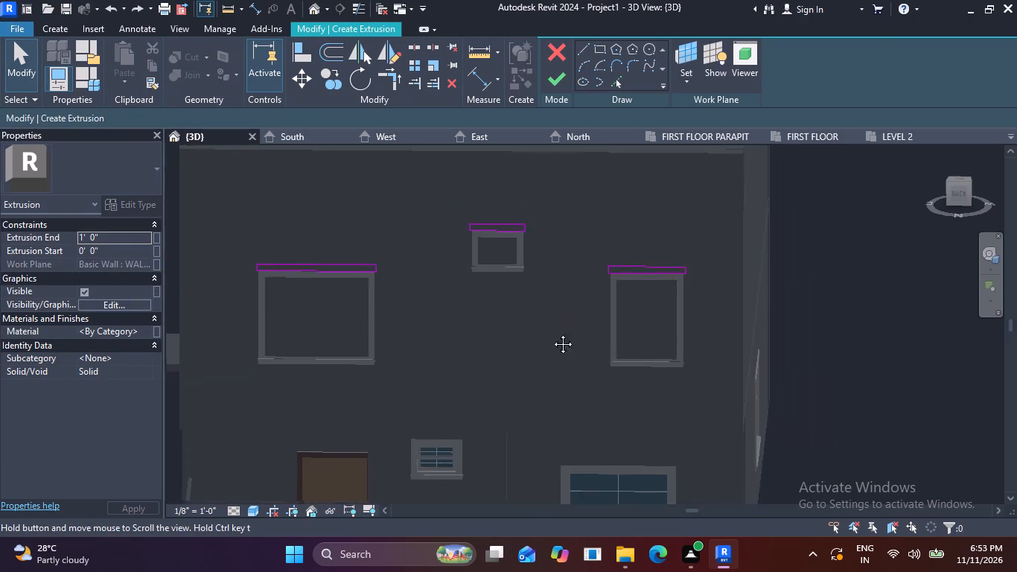
{"action": "middle_click_drag", "start_coordinate": [552, 333], "coordinate": [543, 206]}
{"action": "scroll", "coordinate": [414, 341], "scroll_direction": "up", "scroll_amount": 5}
{"action": "scroll", "coordinate": [487, 293], "scroll_direction": "up", "scroll_amount": 3}
{"action": "middle_click_drag", "start_coordinate": [511, 284], "coordinate": [529, 343]}
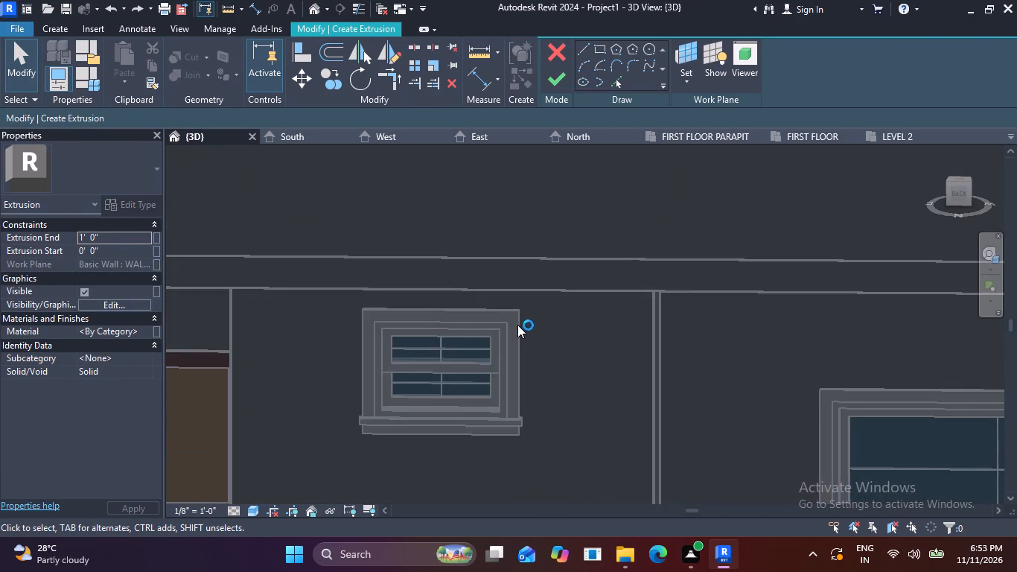
{"action": "scroll", "coordinate": [511, 314], "scroll_direction": "up", "scroll_amount": 2}
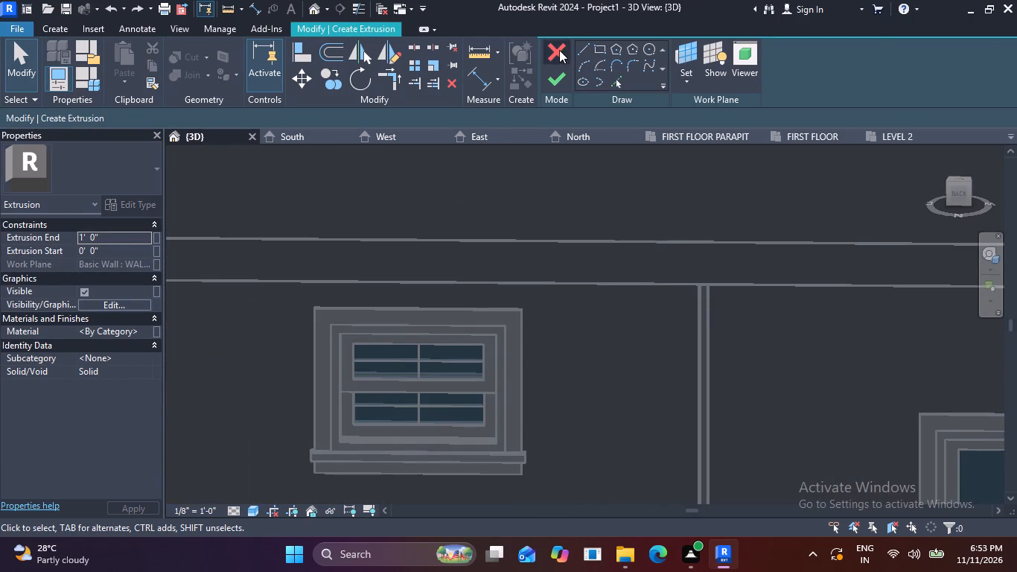
{"action": "left_click", "coordinate": [585, 51]}
{"action": "scroll", "coordinate": [518, 296], "scroll_direction": "up", "scroll_amount": 2}
{"action": "left_click", "coordinate": [521, 311]}
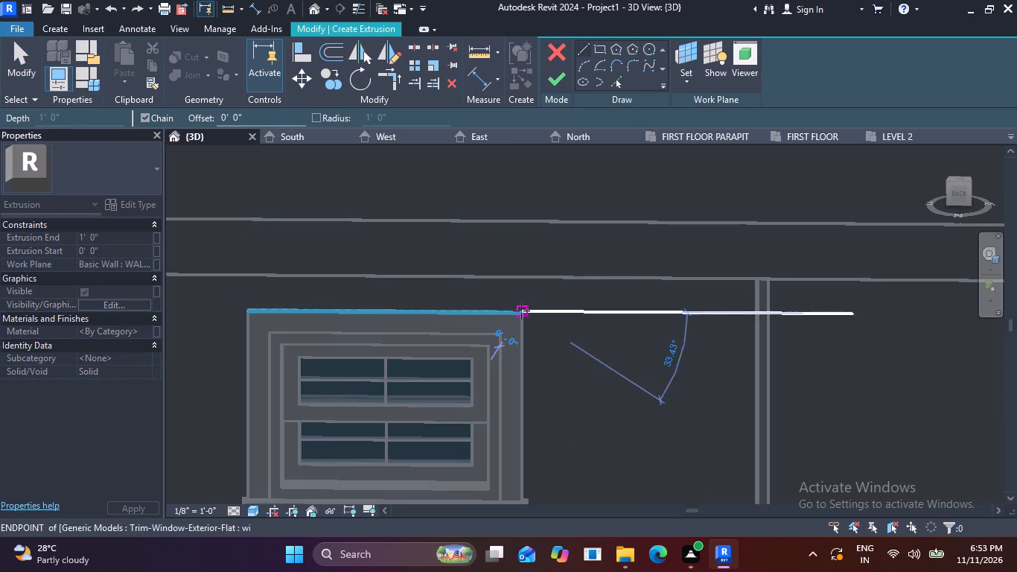
{"action": "key", "text": "1"}
{"action": "key", "text": "Left"}
{"action": "key", "text": "apostrophe"}
{"action": "key", "text": "Return"}
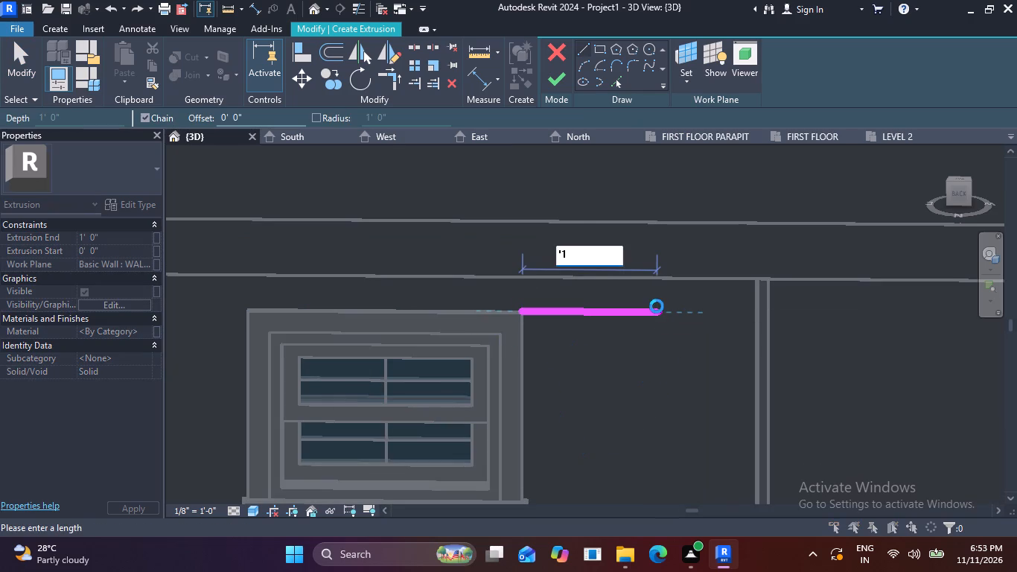
{"action": "left_click", "coordinate": [624, 200]}
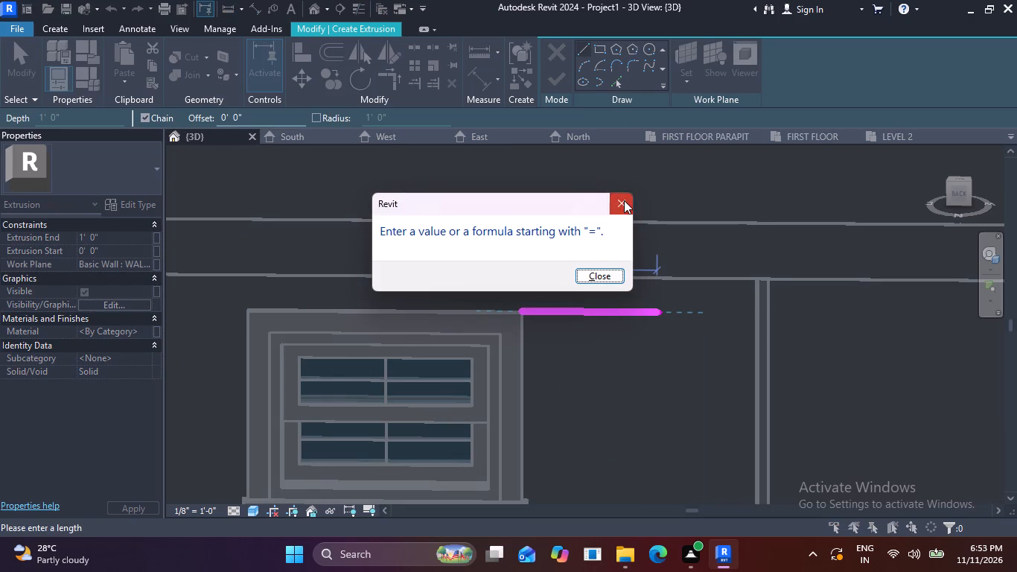
{"action": "key", "text": "BackSpace"}
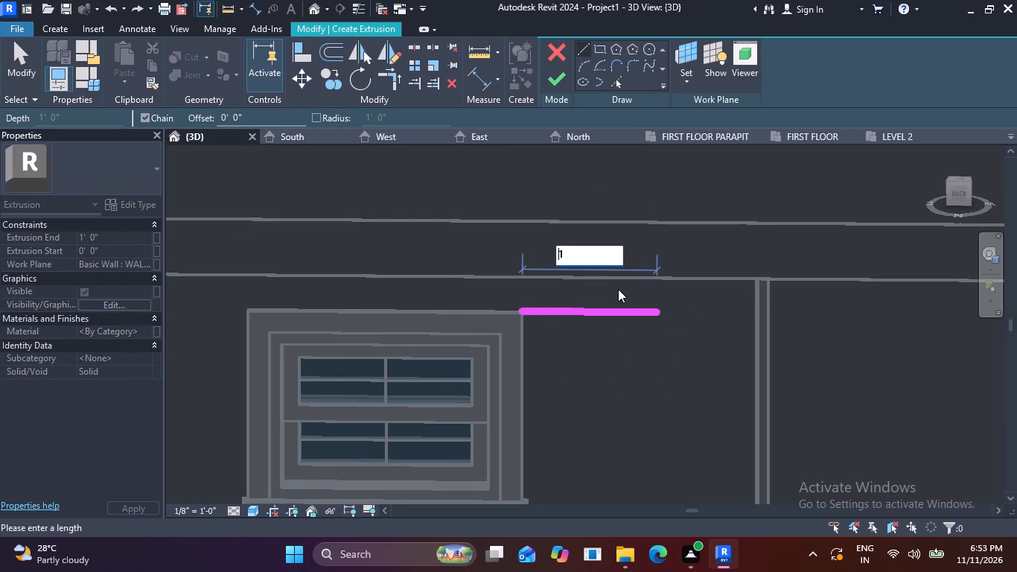
{"action": "key", "text": "Right"}
{"action": "key", "text": "shift+quotedbl"}
{"action": "key", "text": "Return"}
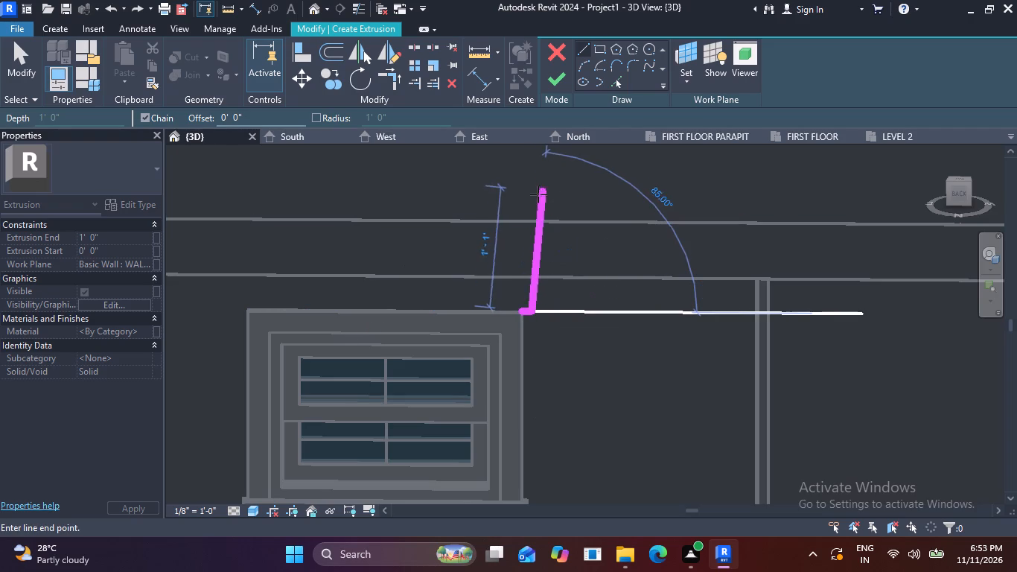
{"action": "type", "text": "4\""}
{"action": "key", "text": "Return"}
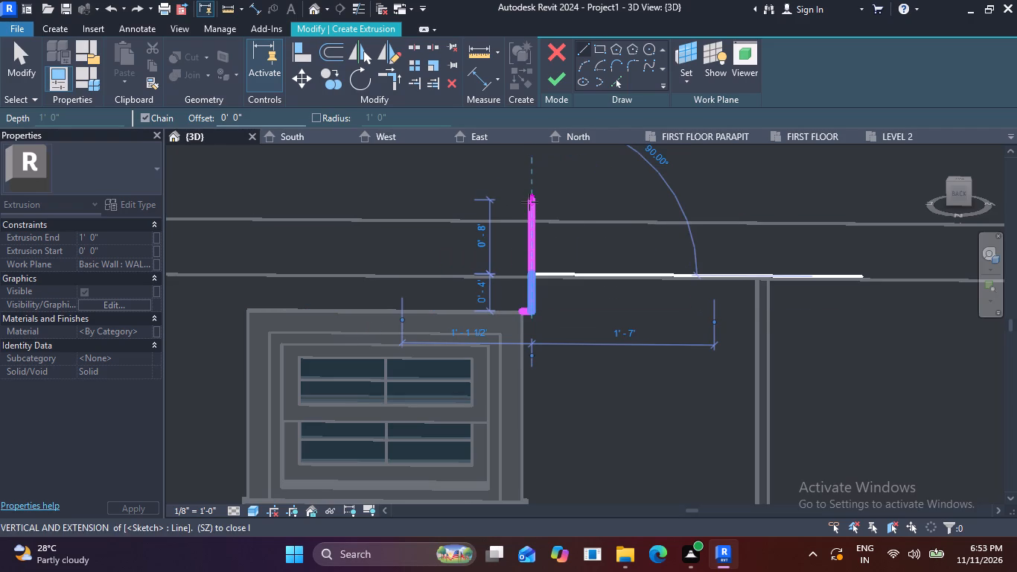
{"action": "key", "text": "Escape"}
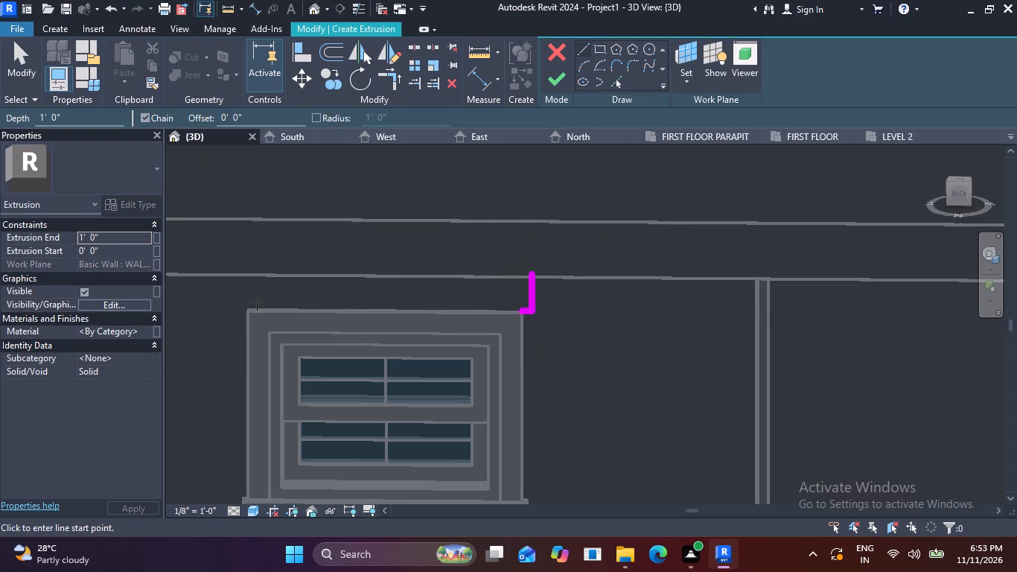
Draw the slab's left end from the small lower-storey window trim's upper left corner: 1" outward and 4" straight up.
{"action": "left_click", "coordinate": [249, 311]}
{"action": "middle_click_drag", "start_coordinate": [196, 313], "coordinate": [337, 311]}
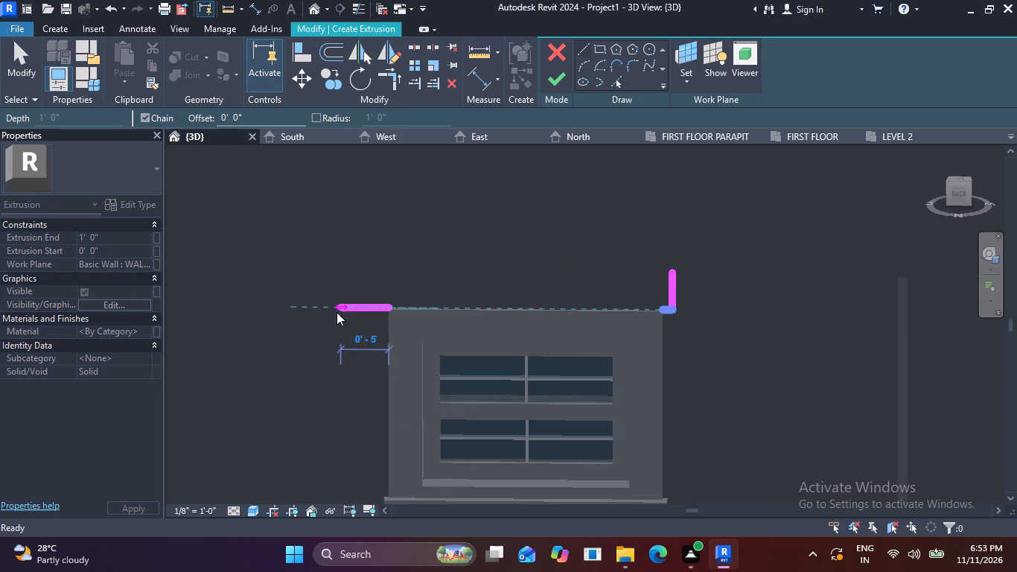
{"action": "type", "text": "1\""}
{"action": "key", "text": "Return"}
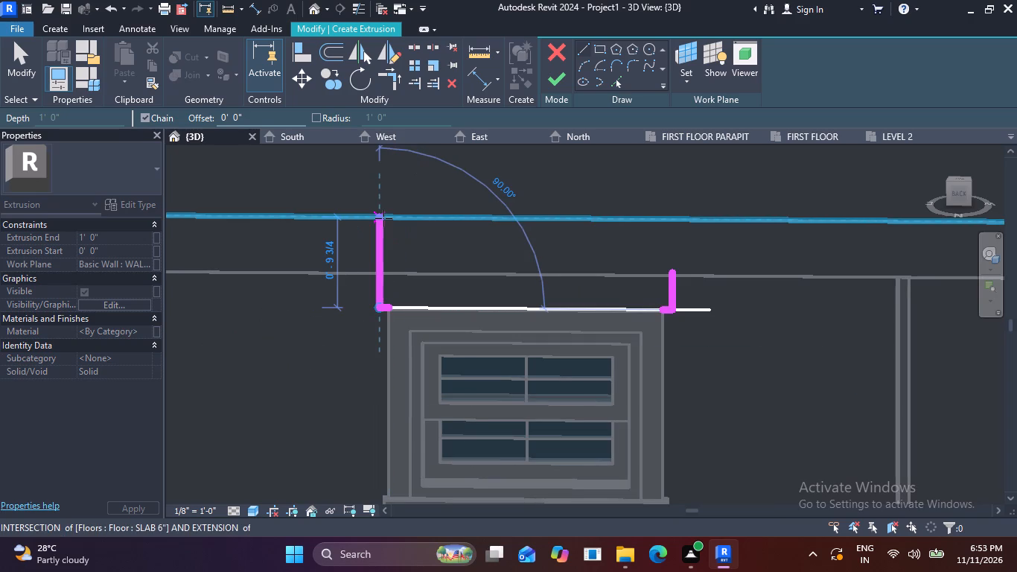
{"action": "type", "text": "4\""}
{"action": "key", "text": "Return"}
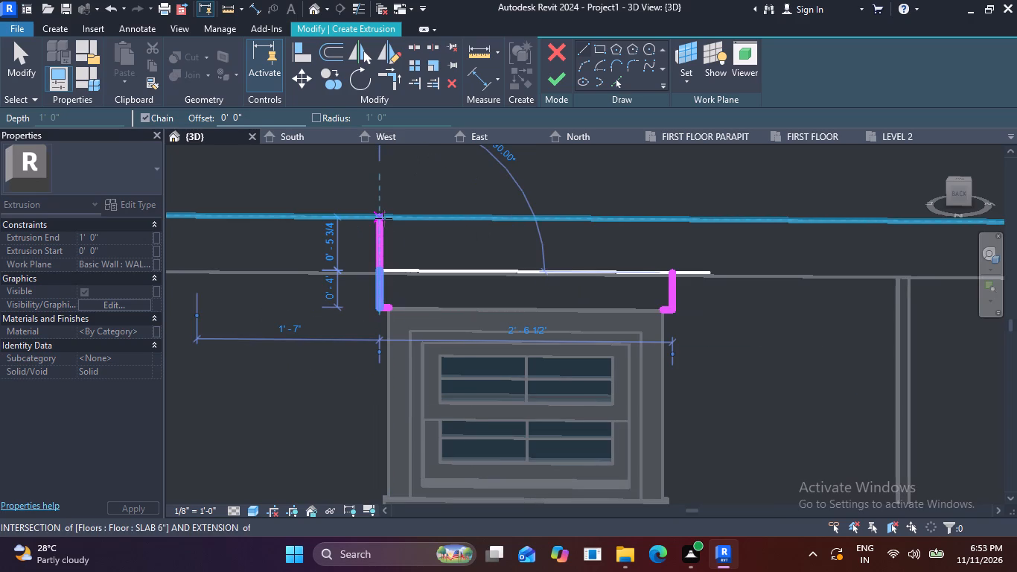
Close the small lower-storey window's slab profile with lines across the top and along the trim's upper edge.
{"action": "left_click", "coordinate": [672, 270]}
{"action": "left_click", "coordinate": [660, 311]}
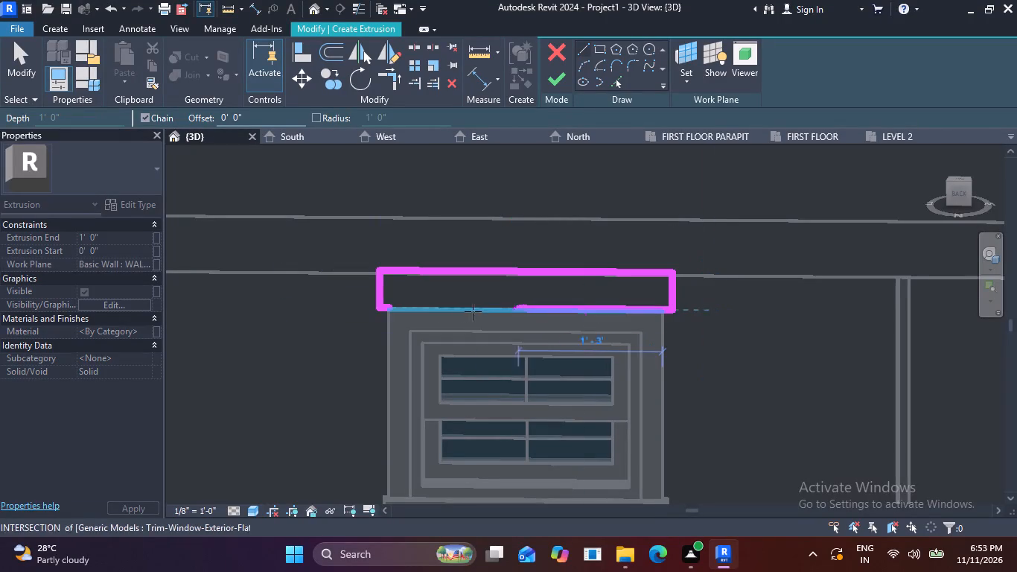
{"action": "left_click", "coordinate": [389, 312]}
{"action": "scroll", "coordinate": [562, 294], "scroll_direction": "down", "scroll_amount": 5}
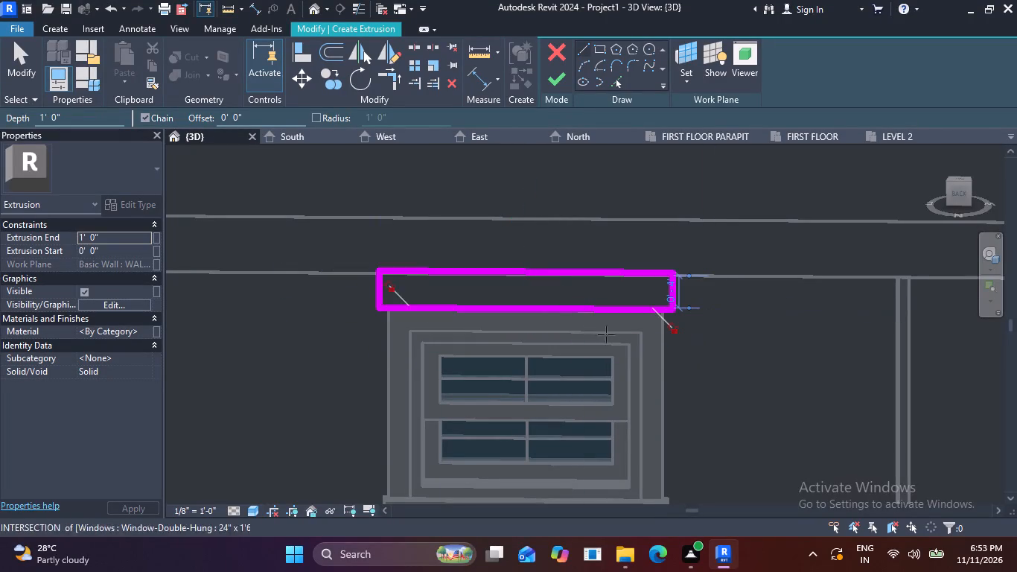
Draw a slab's right end from the wide lower-storey rear window trim's upper right corner: 1" outward and 4" up.
{"action": "scroll", "coordinate": [752, 313], "scroll_direction": "down", "scroll_amount": 3}
{"action": "middle_click_drag", "start_coordinate": [748, 333], "coordinate": [503, 319]}
{"action": "middle_click_drag", "start_coordinate": [788, 374], "coordinate": [640, 341]}
{"action": "scroll", "coordinate": [754, 367], "scroll_direction": "up", "scroll_amount": 1}
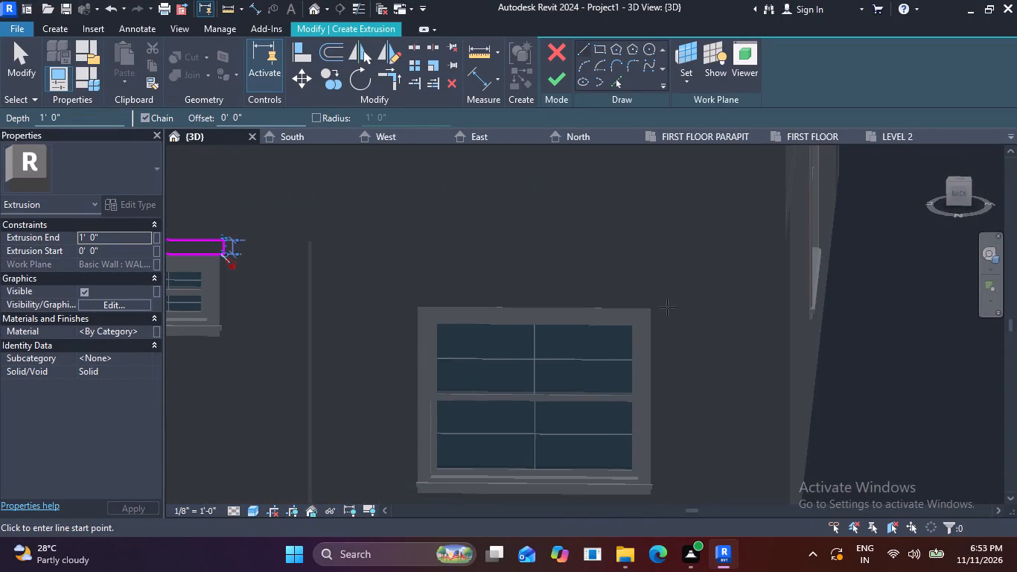
{"action": "scroll", "coordinate": [664, 303], "scroll_direction": "up", "scroll_amount": 5}
{"action": "scroll", "coordinate": [643, 311], "scroll_direction": "down", "scroll_amount": 2}
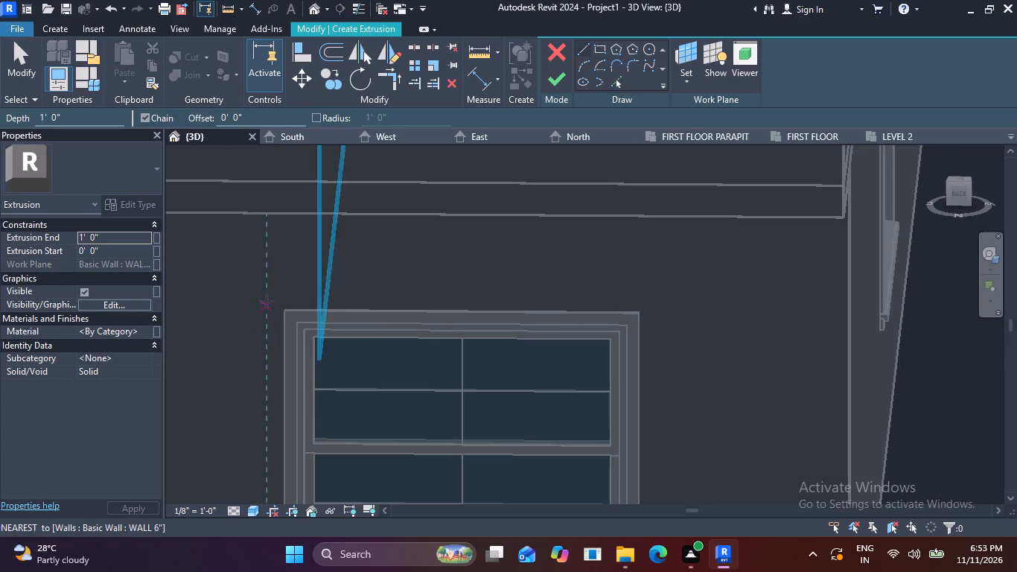
{"action": "scroll", "coordinate": [268, 299], "scroll_direction": "down", "scroll_amount": 4}
{"action": "scroll", "coordinate": [486, 310], "scroll_direction": "up", "scroll_amount": 4}
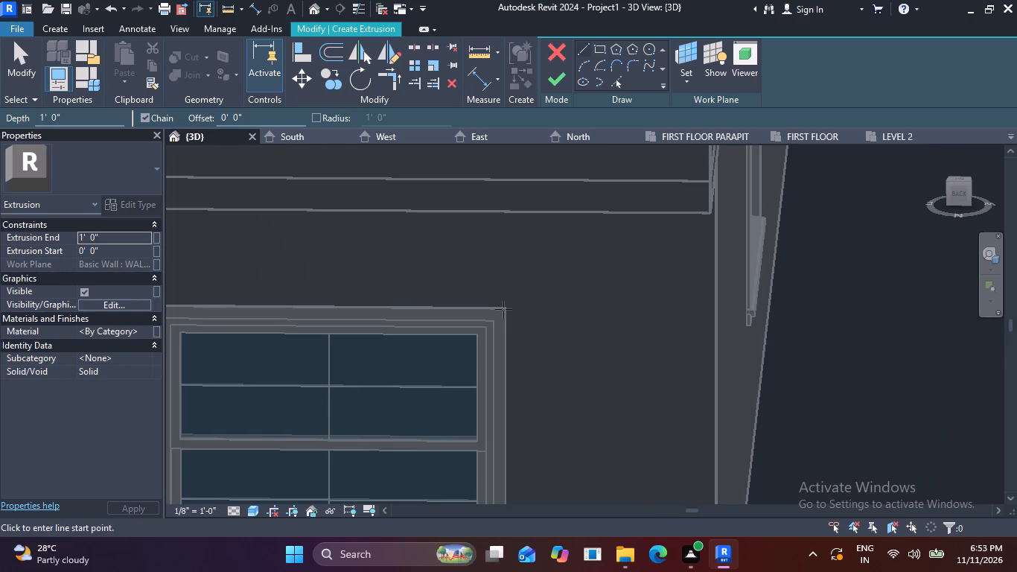
{"action": "left_click", "coordinate": [503, 307]}
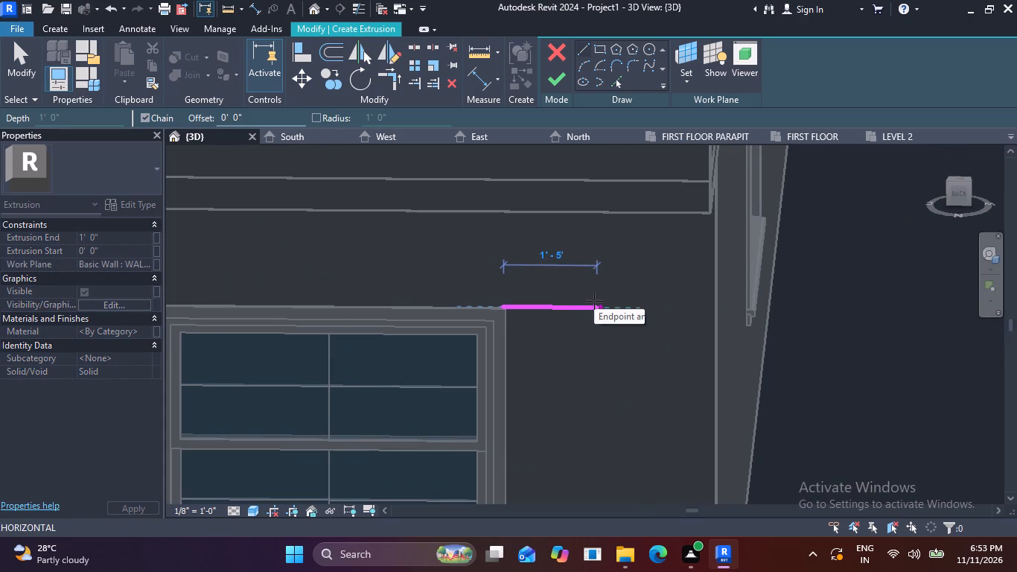
{"action": "type", "text": "1\""}
{"action": "key", "text": "Return"}
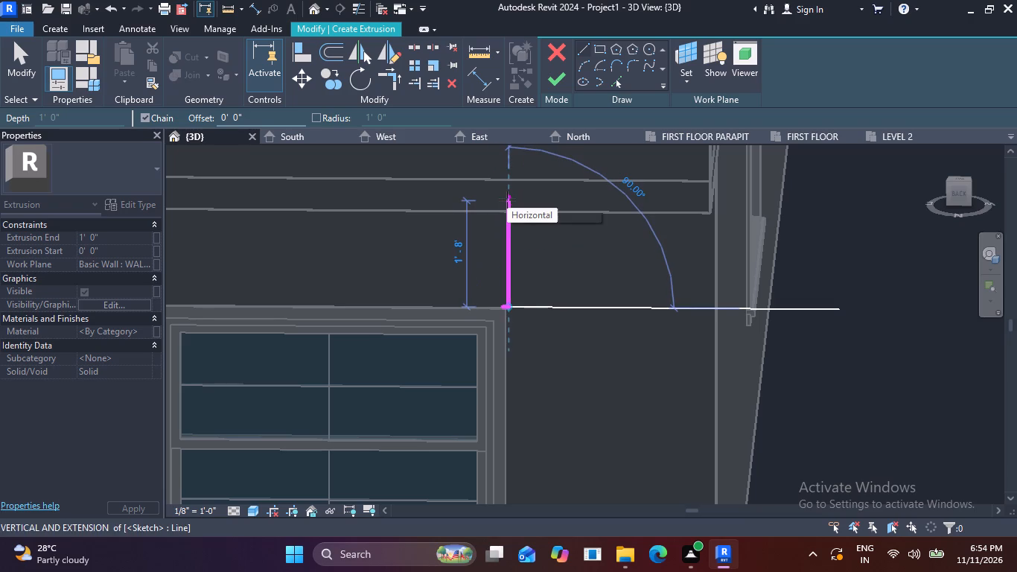
{"action": "type", "text": "4\""}
{"action": "key", "text": "Return"}
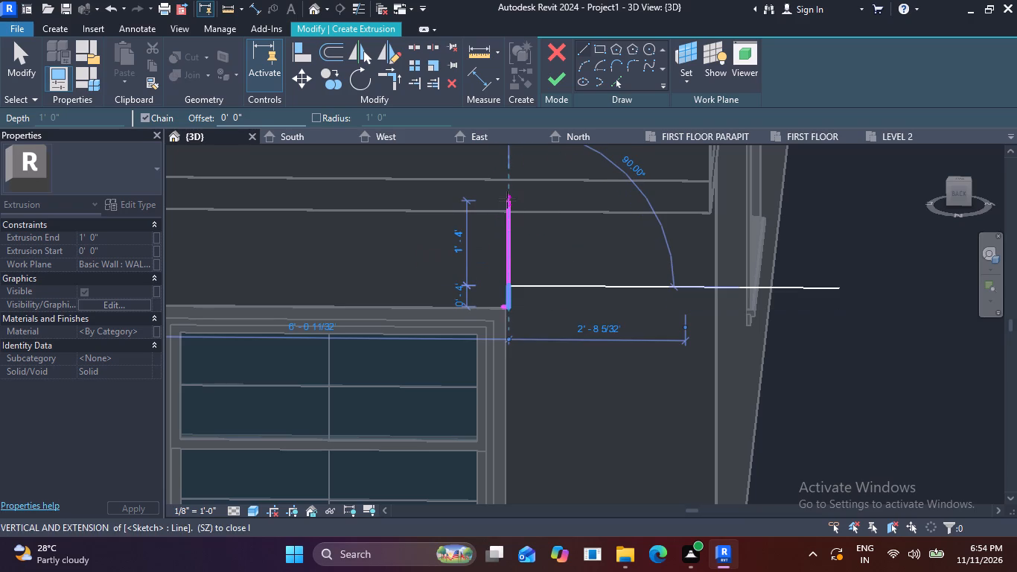
{"action": "key", "text": "Escape"}
Draw the slab's left end from the wide lower-storey rear window trim's upper left corner: 1" outward and 4" up.
{"action": "scroll", "coordinate": [293, 290], "scroll_direction": "down", "scroll_amount": 1}
{"action": "middle_click_drag", "start_coordinate": [325, 302], "coordinate": [535, 289]}
{"action": "scroll", "coordinate": [341, 291], "scroll_direction": "up", "scroll_amount": 3}
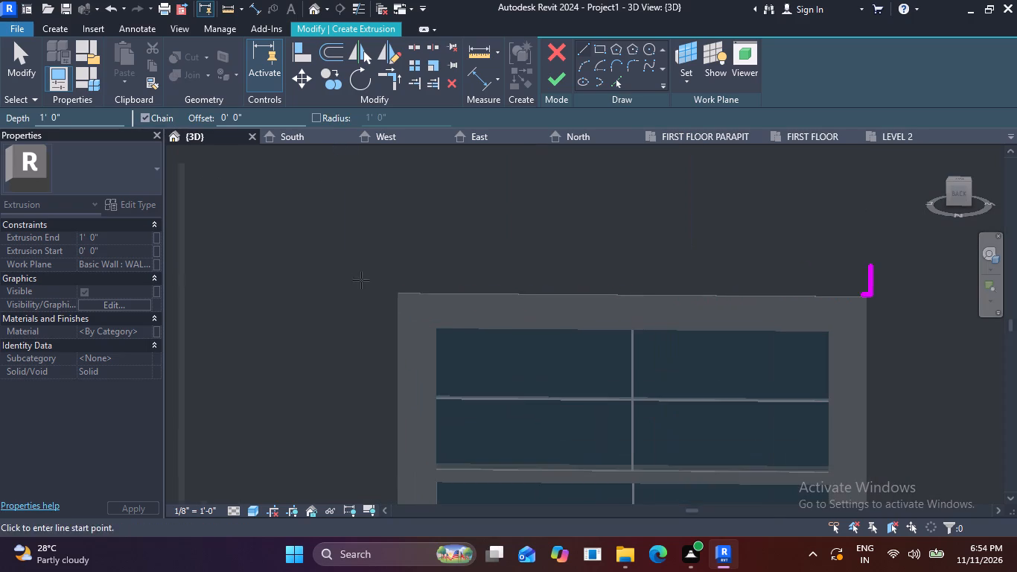
{"action": "left_click", "coordinate": [397, 292]}
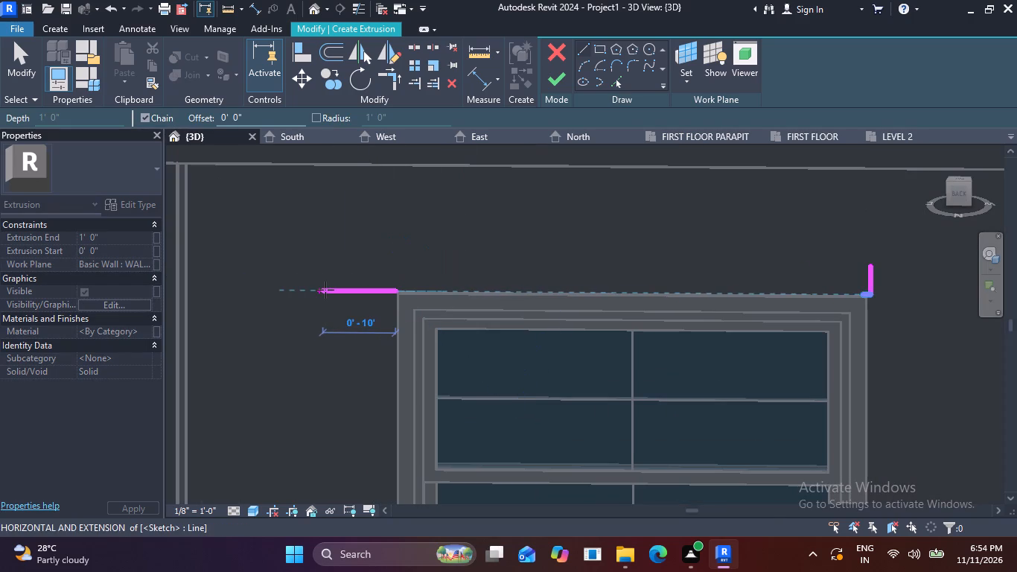
{"action": "type", "text": "1\""}
{"action": "key", "text": "Return"}
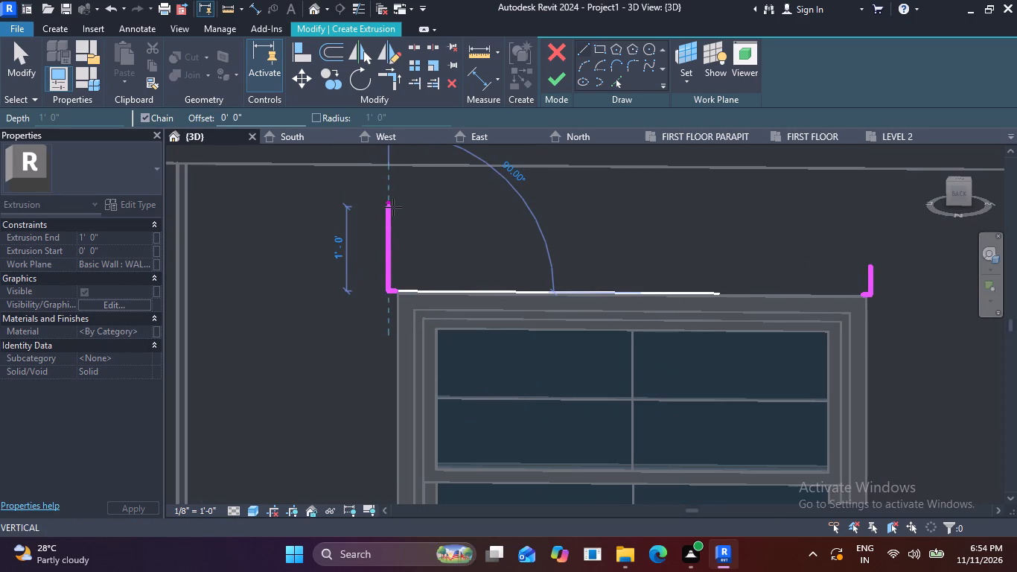
{"action": "type", "text": "4\""}
{"action": "key", "text": "Return"}
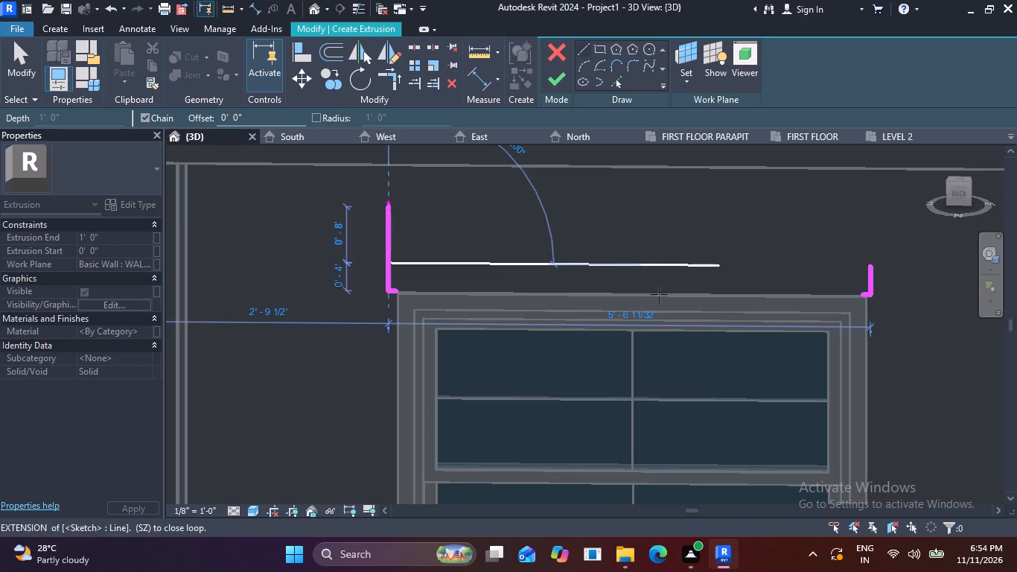
Close the wide lower-storey window's slab profile with lines across the top and along the trim's upper edge.
{"action": "left_click", "coordinate": [872, 269]}
{"action": "left_click", "coordinate": [861, 291]}
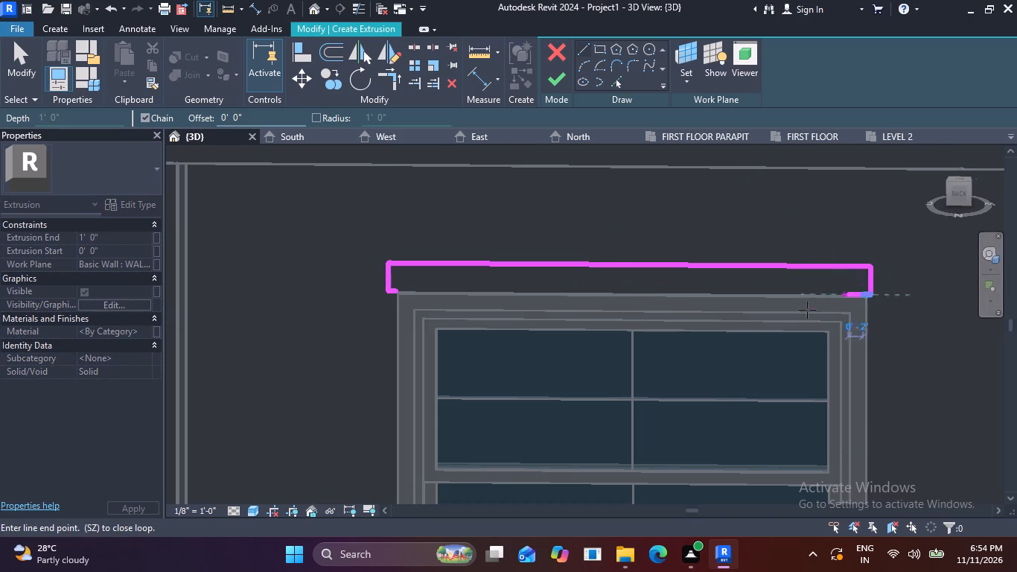
{"action": "left_click", "coordinate": [397, 290]}
Finish the rear slab sketch and set the extrusion end of the rear window slabs to 2'.
{"action": "scroll", "coordinate": [562, 221], "scroll_direction": "down", "scroll_amount": 8}
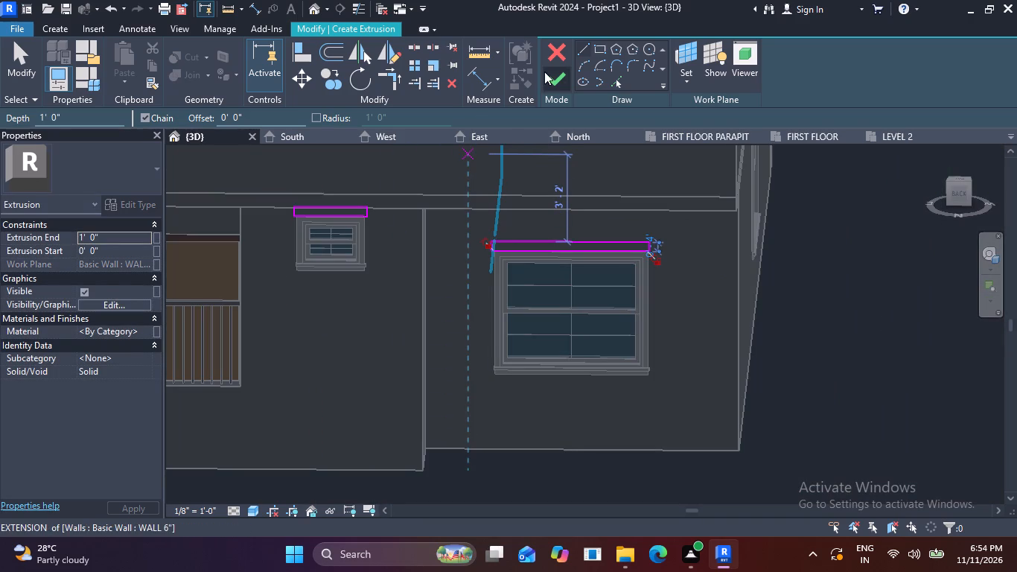
{"action": "left_click", "coordinate": [555, 69]}
{"action": "scroll", "coordinate": [528, 193], "scroll_direction": "down", "scroll_amount": 5}
{"action": "middle_click_drag", "start_coordinate": [544, 261], "coordinate": [554, 348]}
{"action": "scroll", "coordinate": [549, 293], "scroll_direction": "up", "scroll_amount": 1}
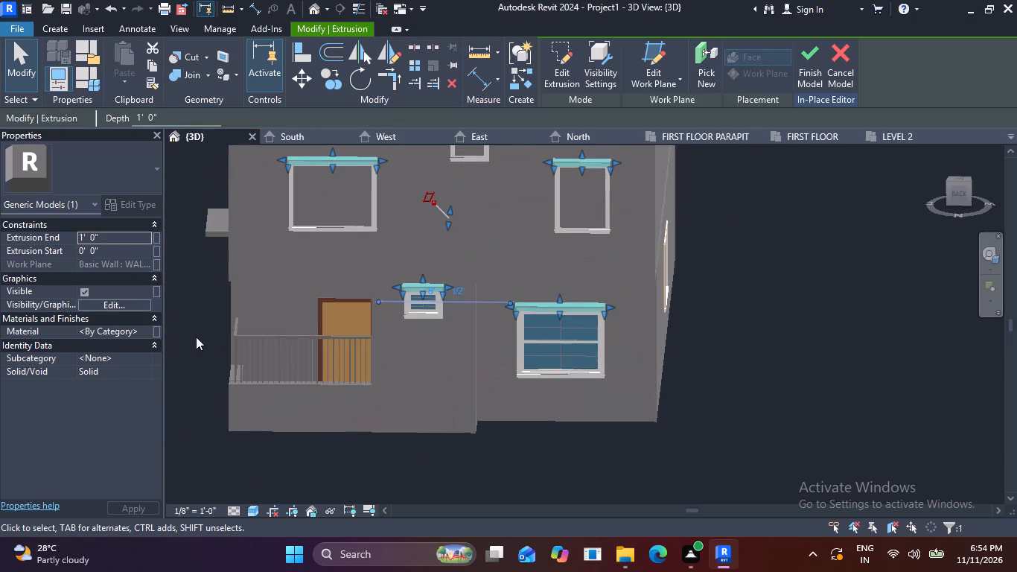
{"action": "left_click", "coordinate": [128, 235]}
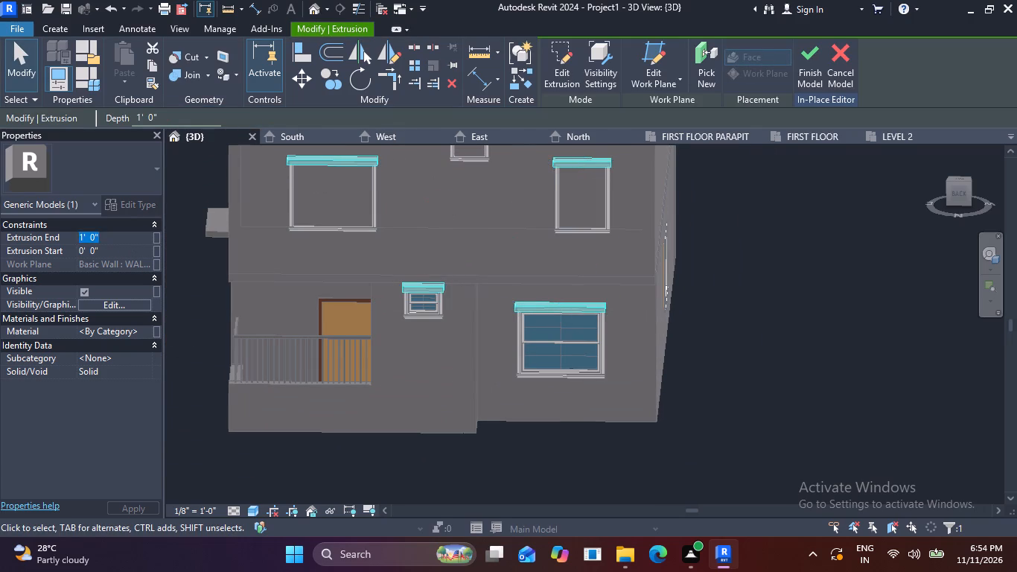
{"action": "key", "text": "BackSpace"}
{"action": "type", "text": "2'"}
{"action": "key", "text": "Return"}
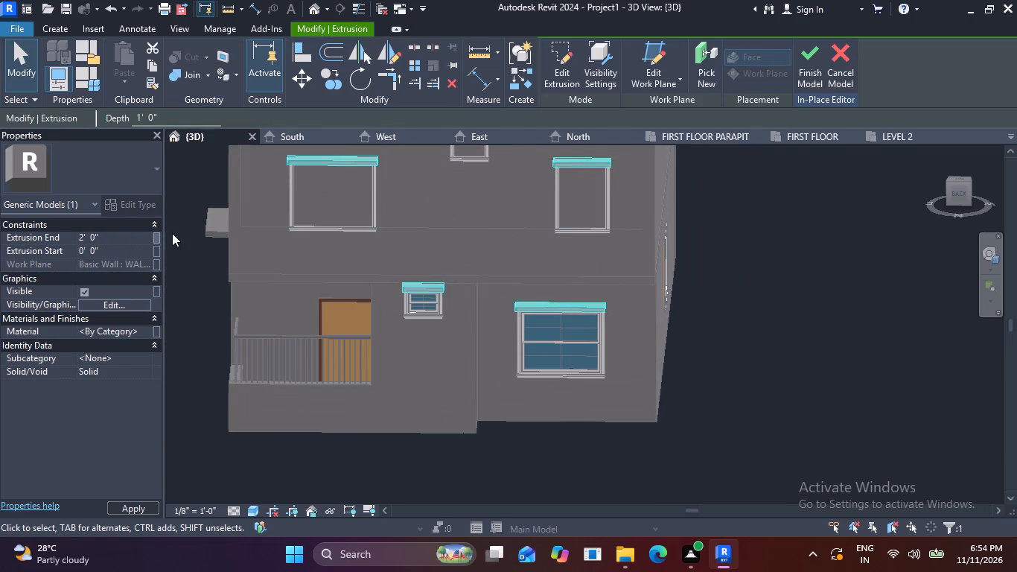
{"action": "key", "text": "Escape"}
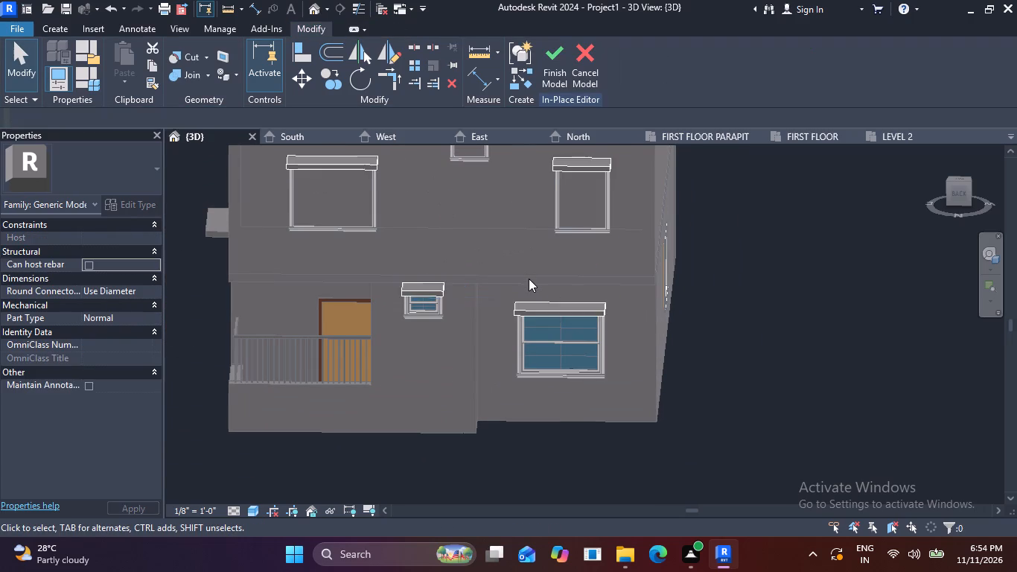
Finish the in-place model of the rear window slabs, with the house's left side window brought into view.
{"action": "scroll", "coordinate": [529, 279], "scroll_direction": "down", "scroll_amount": 2}
{"action": "middle_click_drag", "start_coordinate": [684, 275], "coordinate": [627, 361], "text": "shift"}
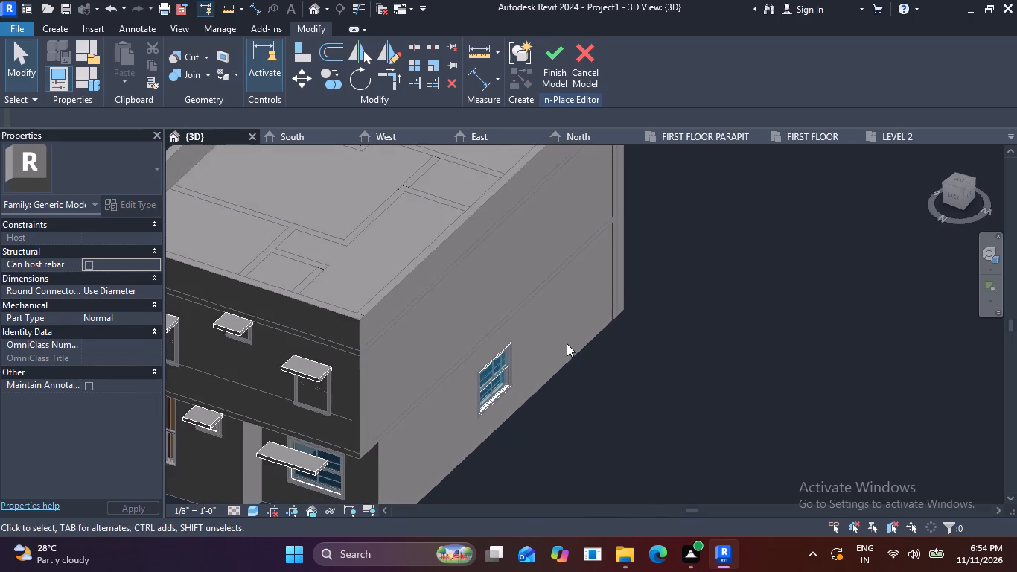
{"action": "middle_click_drag", "start_coordinate": [576, 340], "coordinate": [838, 255]}
{"action": "middle_click_drag", "start_coordinate": [809, 272], "coordinate": [738, 311], "text": "shift"}
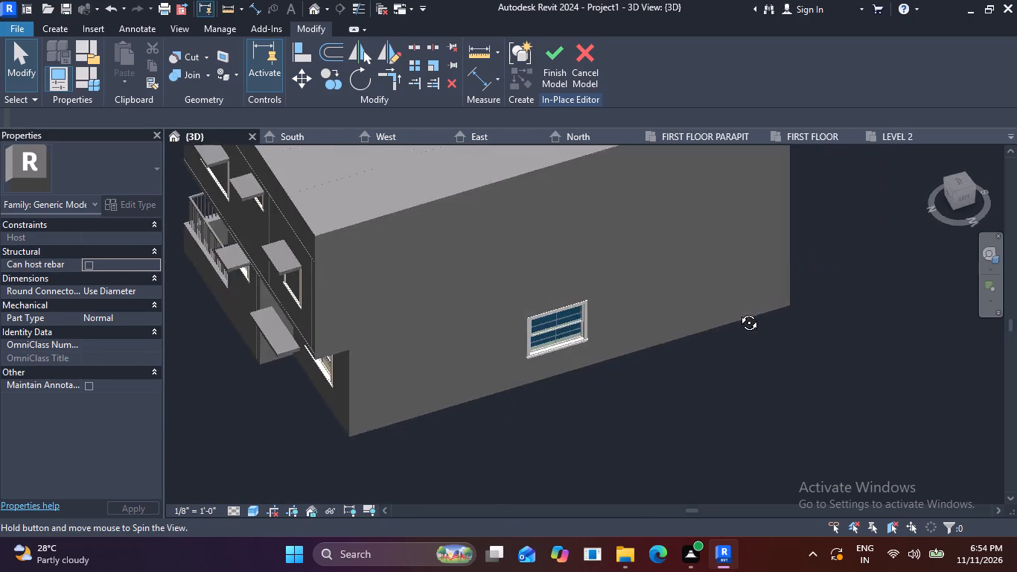
{"action": "middle_click_drag", "start_coordinate": [738, 311], "coordinate": [721, 304], "text": "shift"}
{"action": "middle_click_drag", "start_coordinate": [710, 250], "coordinate": [737, 337]}
{"action": "middle_click_drag", "start_coordinate": [732, 343], "coordinate": [686, 282], "text": "shift"}
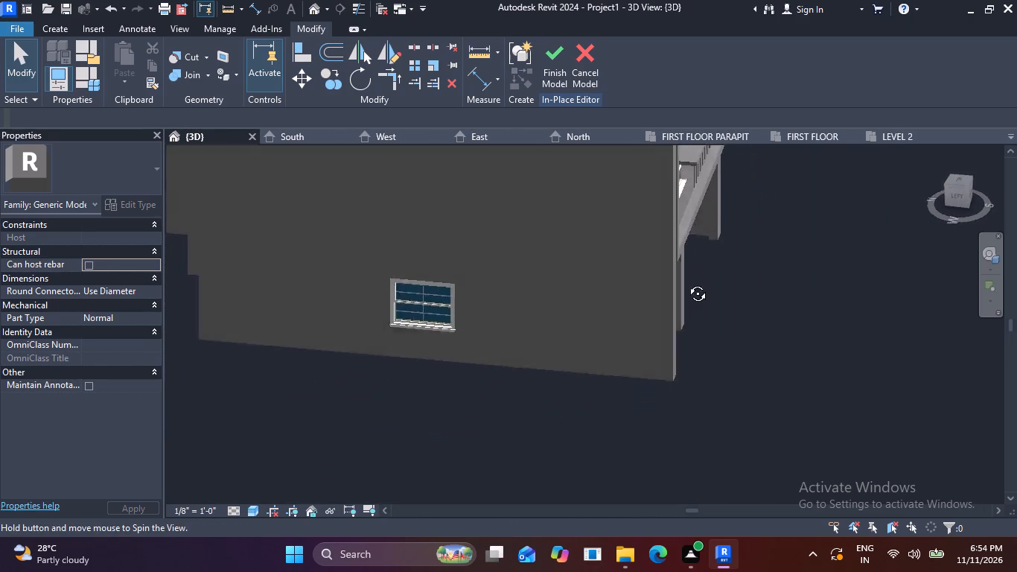
{"action": "middle_click_drag", "start_coordinate": [686, 282], "coordinate": [699, 242], "text": "shift"}
{"action": "scroll", "coordinate": [370, 274], "scroll_direction": "up", "scroll_amount": 4}
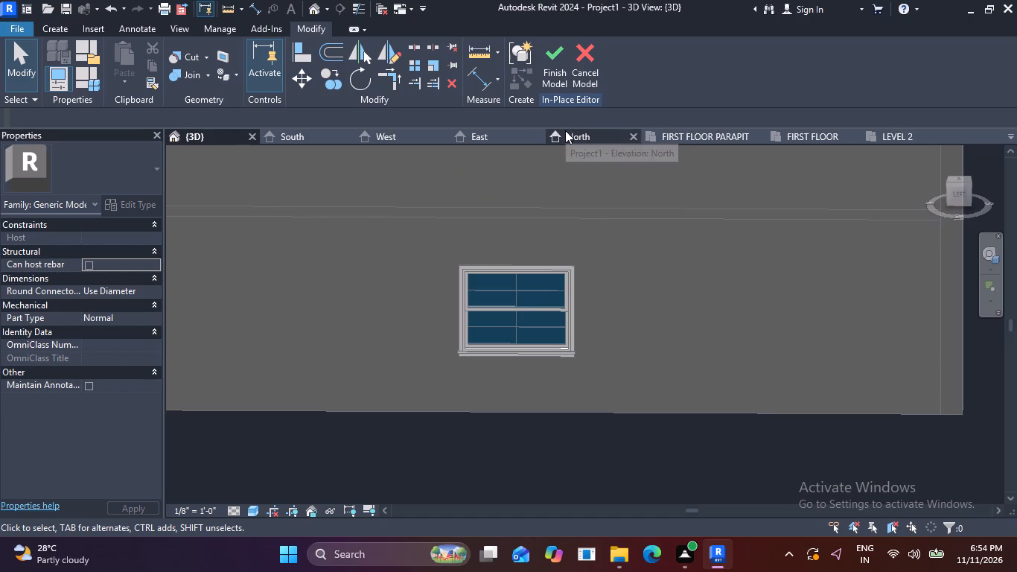
{"action": "key", "text": "Escape"}
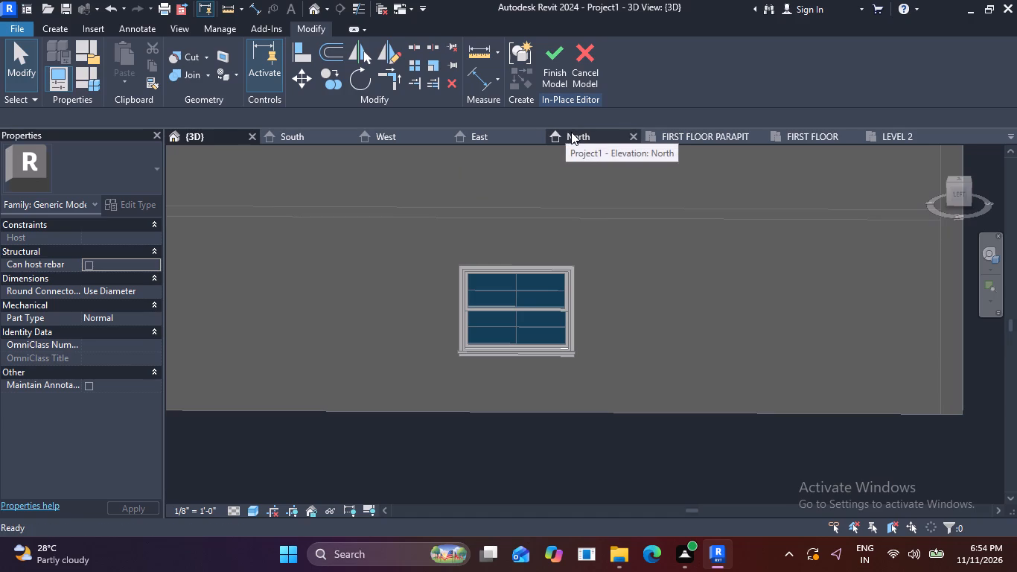
{"action": "left_click", "coordinate": [556, 63]}
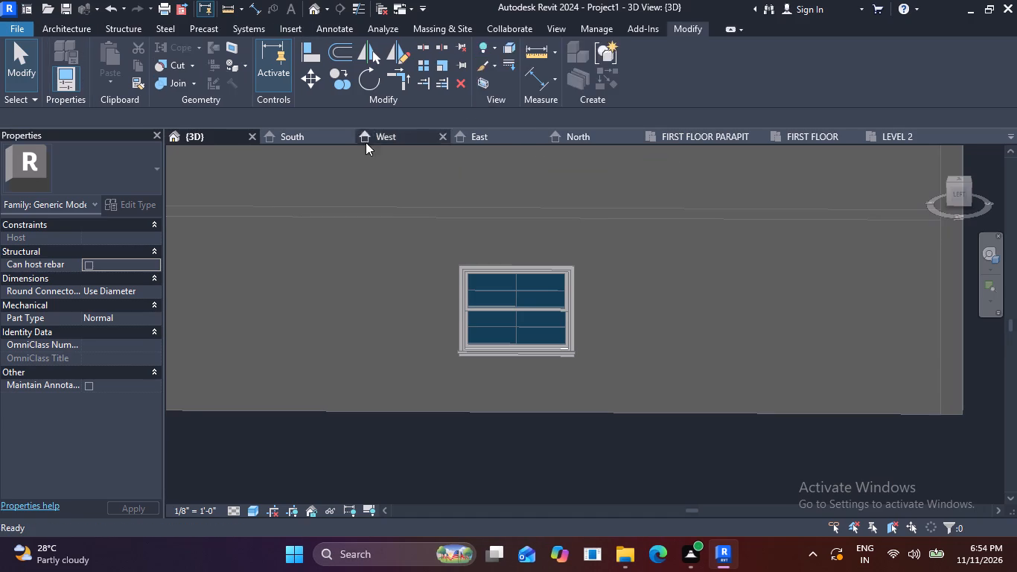
Start a new in-place component in the Generic Models category for the left side wall's window.
{"action": "left_click", "coordinate": [71, 26]}
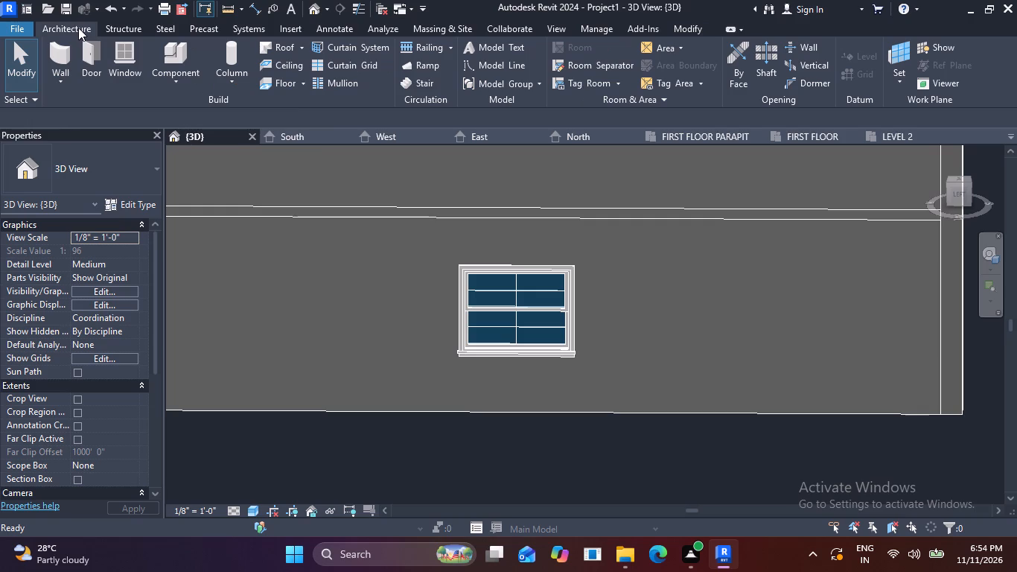
{"action": "key", "text": "Escape"}
{"action": "left_click", "coordinate": [71, 25]}
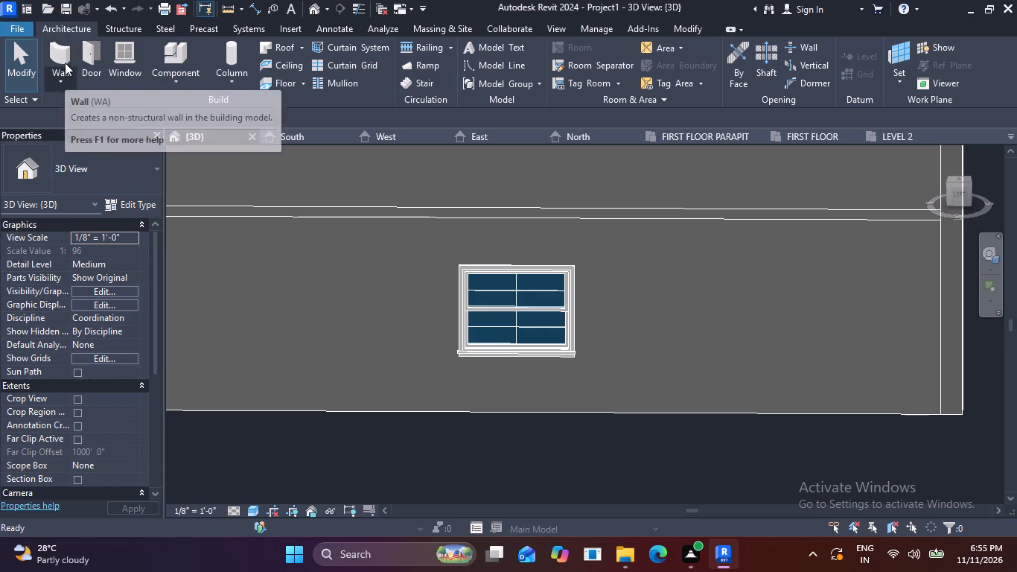
{"action": "left_click", "coordinate": [174, 79]}
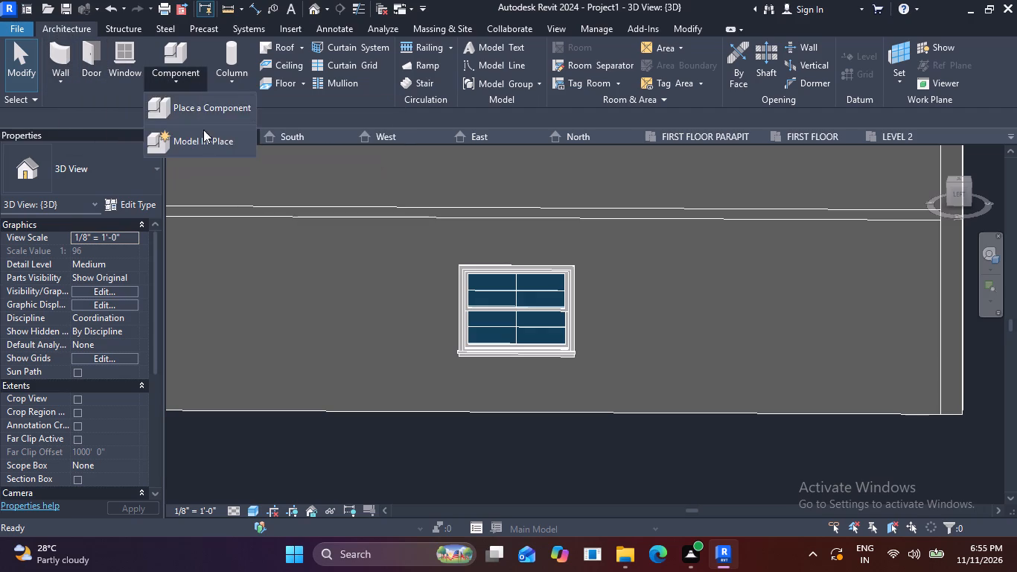
{"action": "left_click", "coordinate": [208, 135]}
{"action": "scroll", "coordinate": [497, 256], "scroll_direction": "down", "scroll_amount": 3}
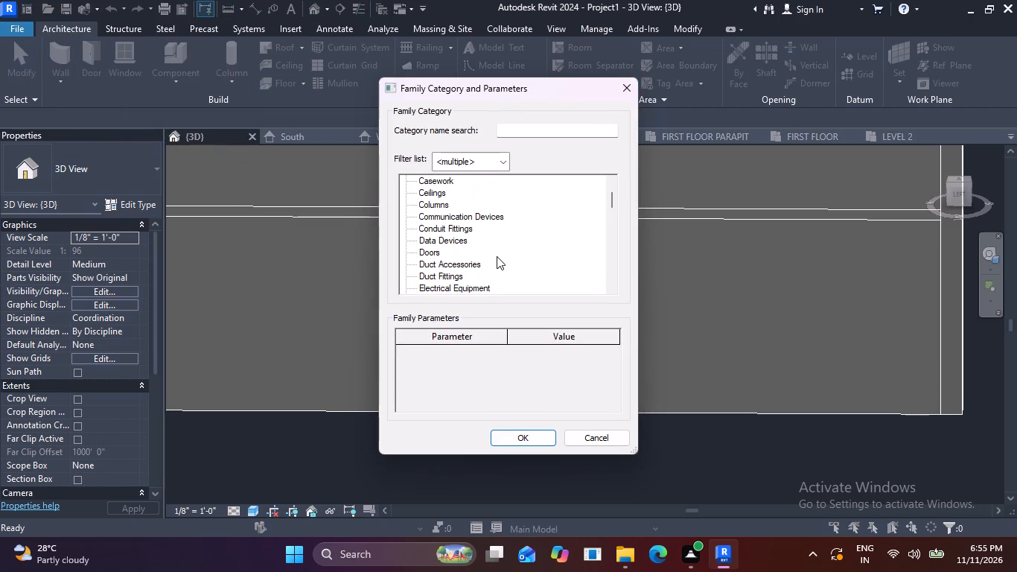
{"action": "scroll", "coordinate": [497, 256], "scroll_direction": "down", "scroll_amount": 2}
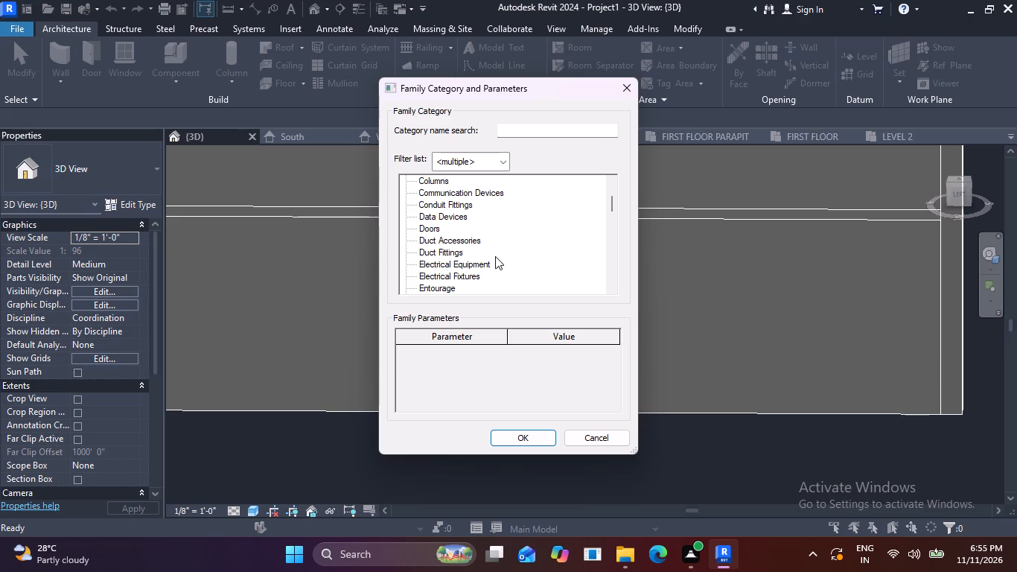
{"action": "scroll", "coordinate": [493, 254], "scroll_direction": "down", "scroll_amount": 3}
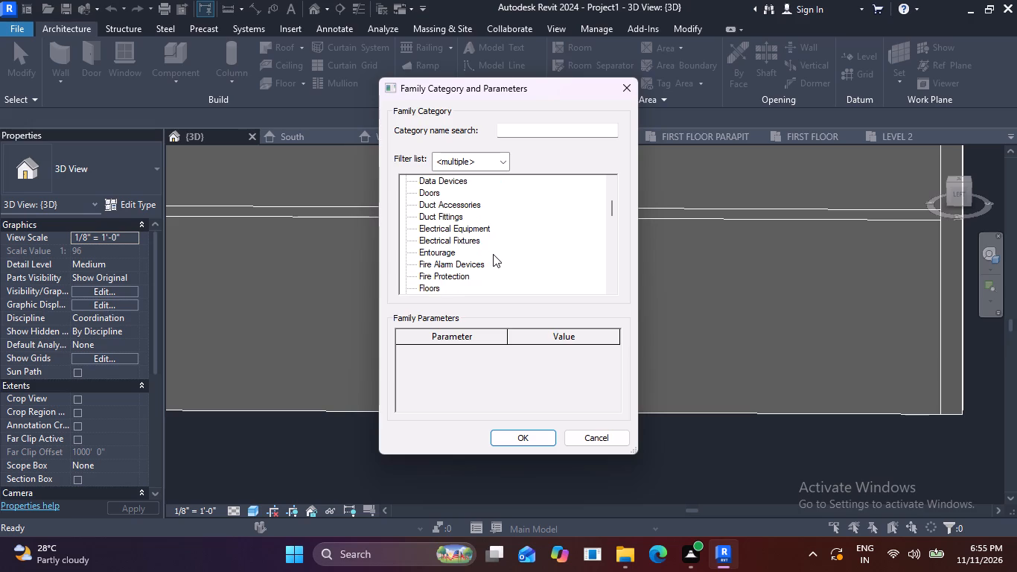
{"action": "scroll", "coordinate": [493, 254], "scroll_direction": "down", "scroll_amount": 2}
{"action": "scroll", "coordinate": [493, 254], "scroll_direction": "up", "scroll_amount": 5}
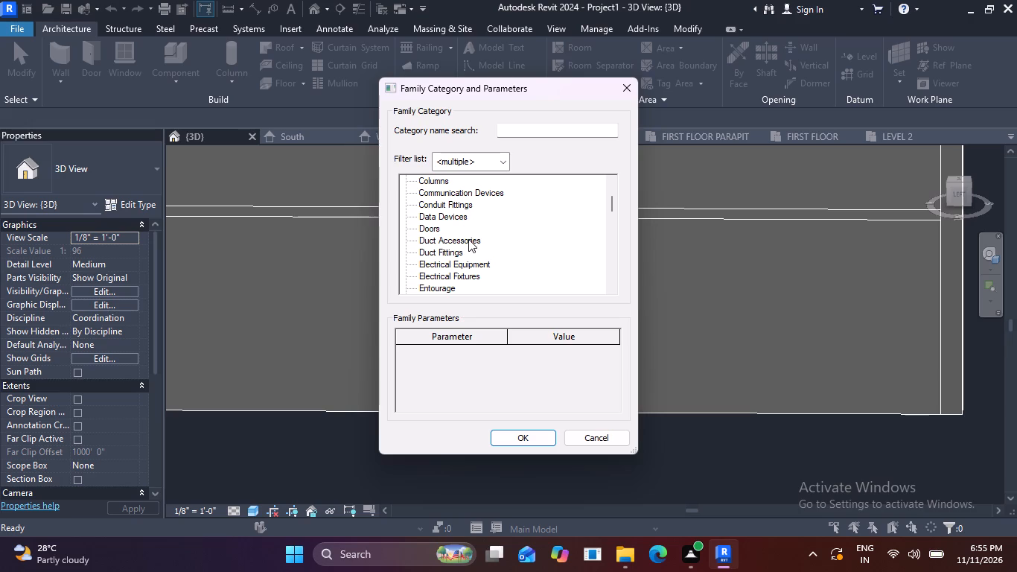
{"action": "scroll", "coordinate": [469, 239], "scroll_direction": "down", "scroll_amount": 6}
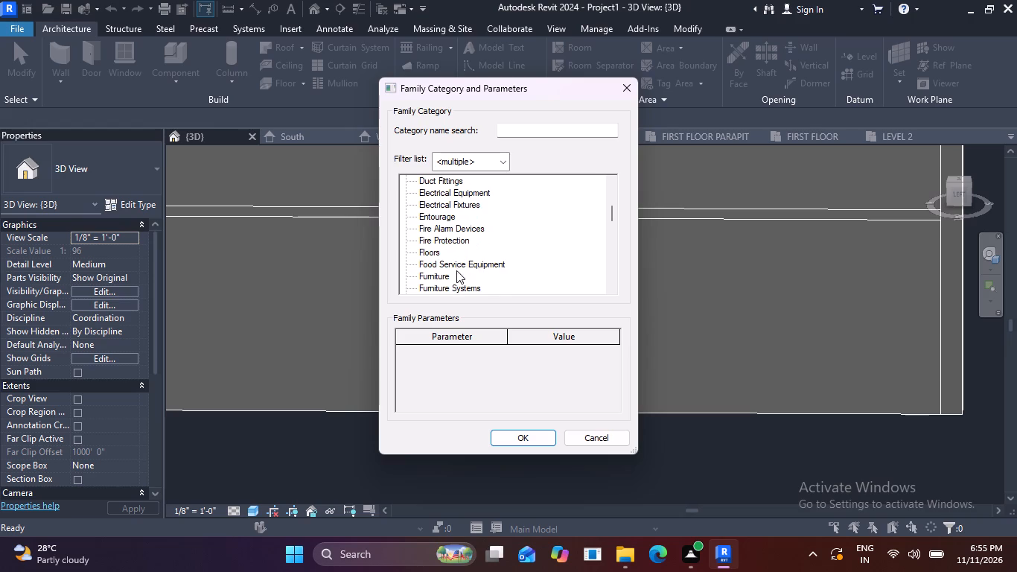
{"action": "scroll", "coordinate": [470, 271], "scroll_direction": "down", "scroll_amount": 2}
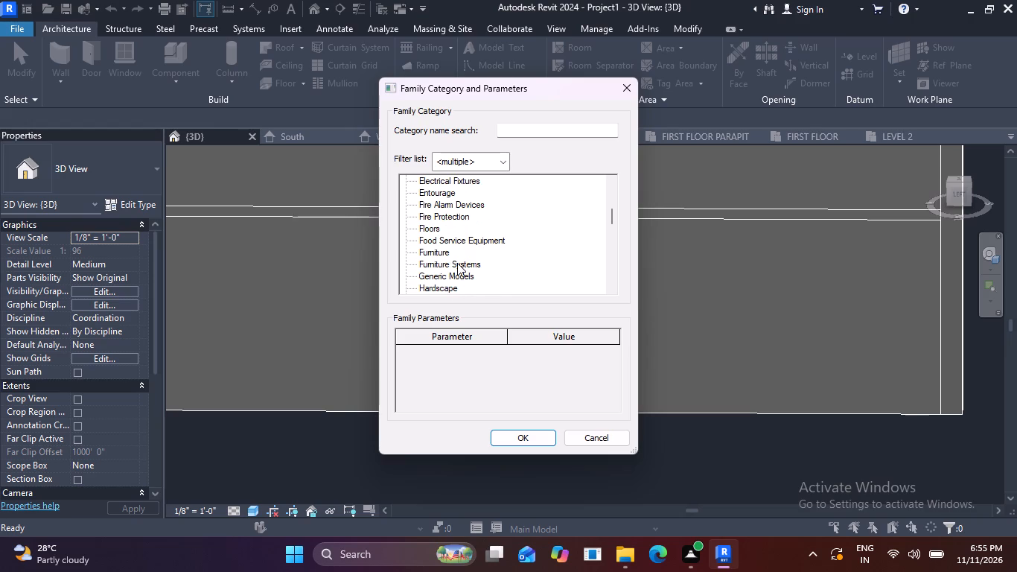
{"action": "left_click", "coordinate": [449, 273]}
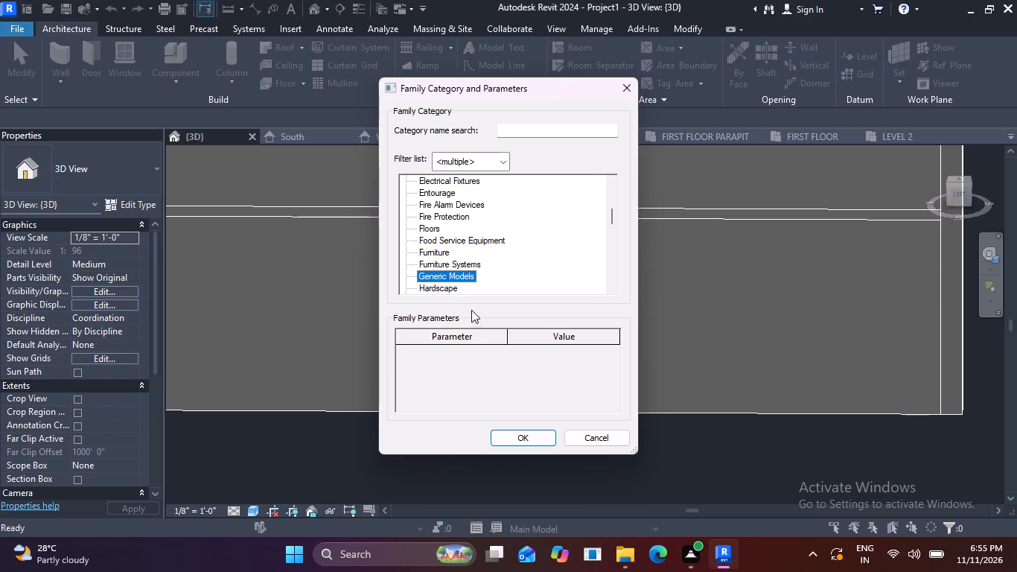
{"action": "left_click", "coordinate": [529, 436]}
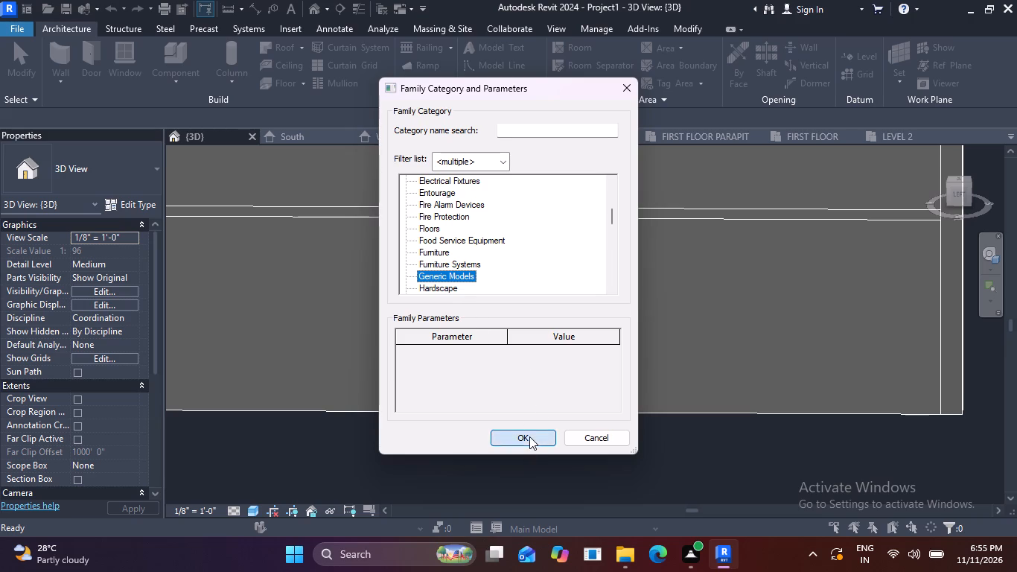
{"action": "left_click", "coordinate": [523, 299]}
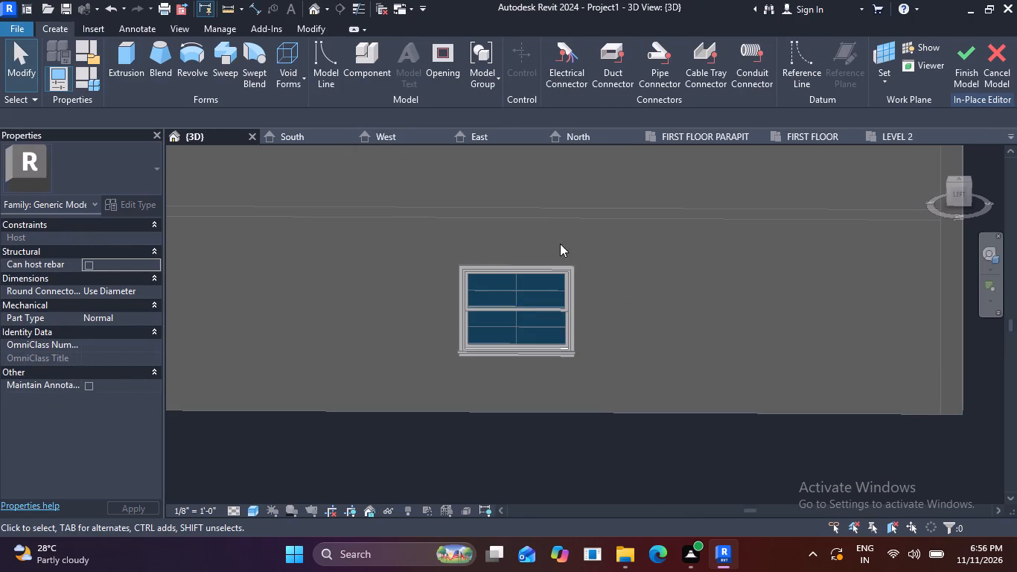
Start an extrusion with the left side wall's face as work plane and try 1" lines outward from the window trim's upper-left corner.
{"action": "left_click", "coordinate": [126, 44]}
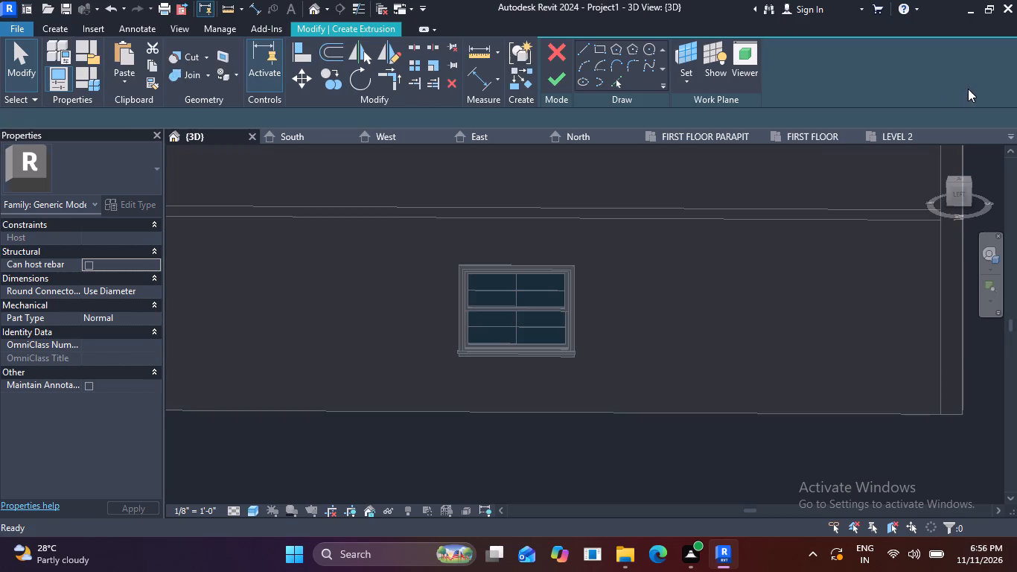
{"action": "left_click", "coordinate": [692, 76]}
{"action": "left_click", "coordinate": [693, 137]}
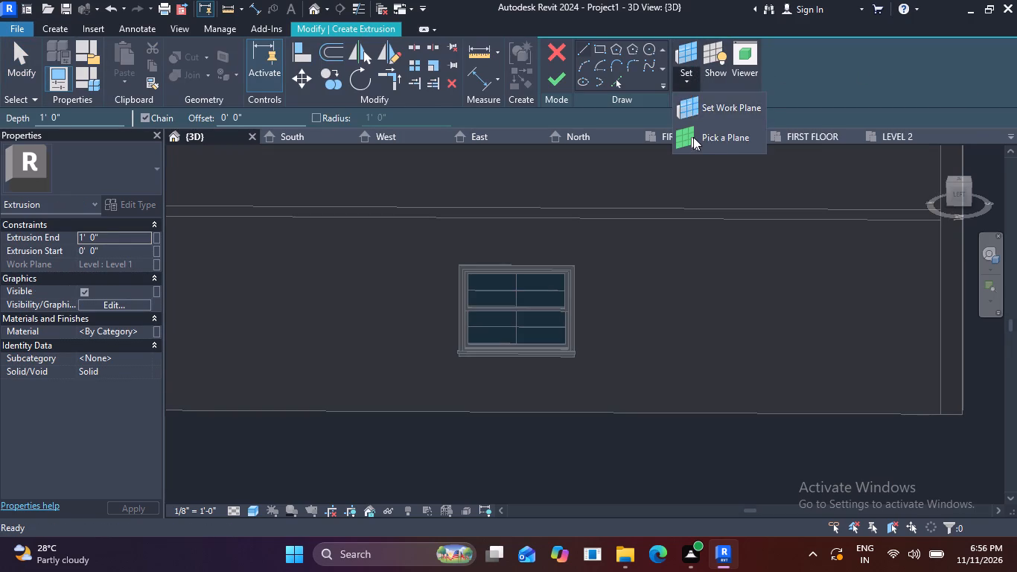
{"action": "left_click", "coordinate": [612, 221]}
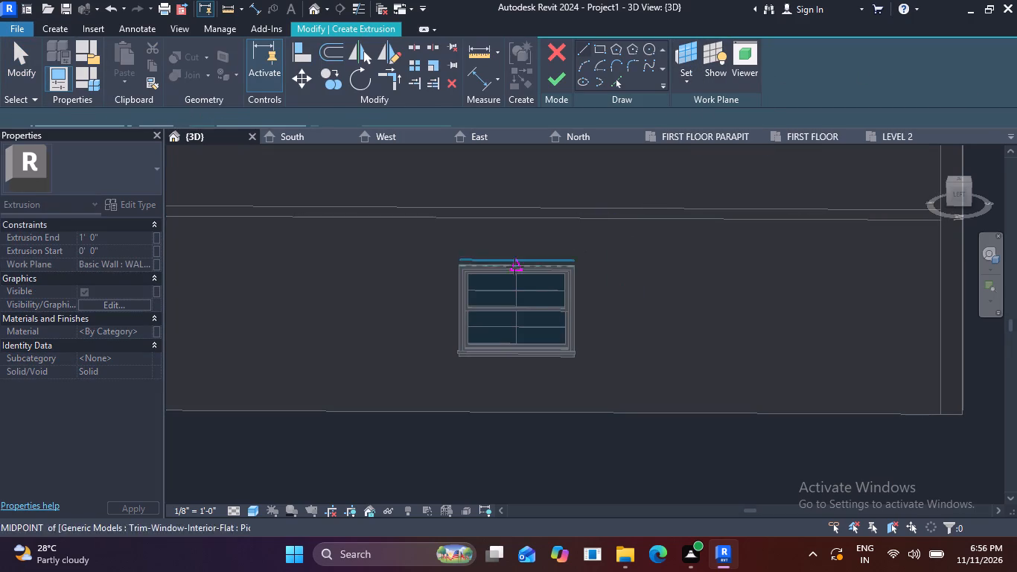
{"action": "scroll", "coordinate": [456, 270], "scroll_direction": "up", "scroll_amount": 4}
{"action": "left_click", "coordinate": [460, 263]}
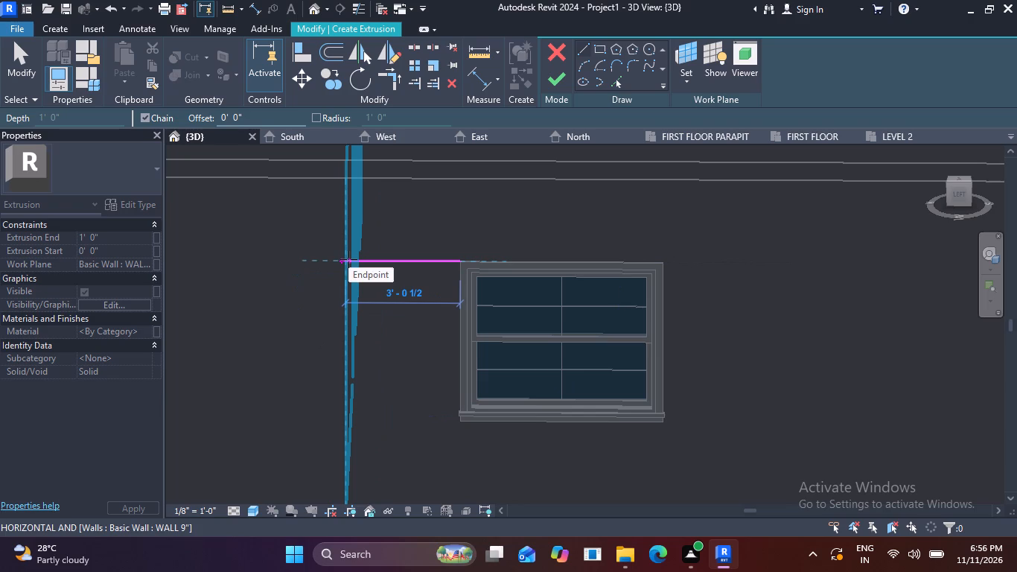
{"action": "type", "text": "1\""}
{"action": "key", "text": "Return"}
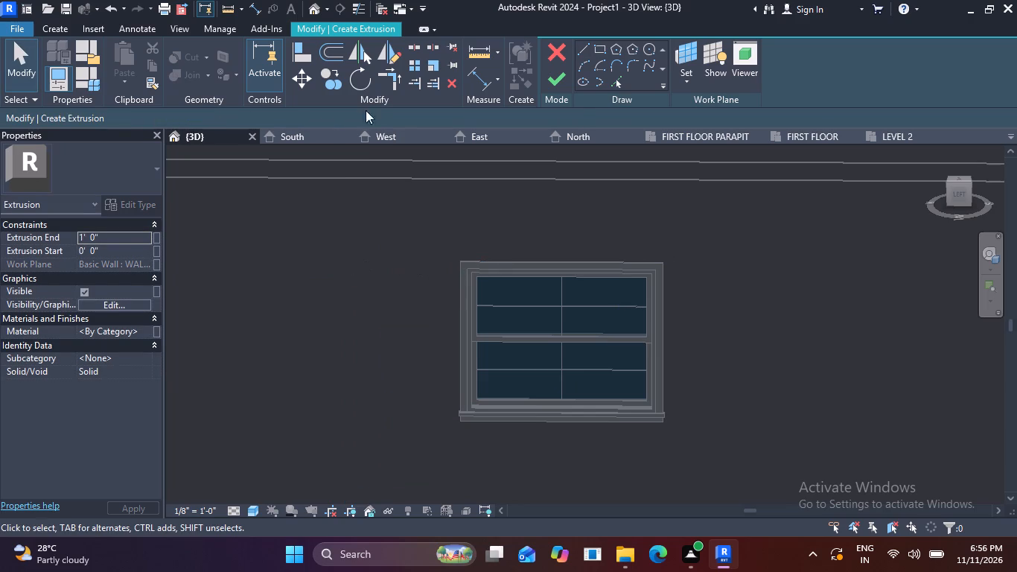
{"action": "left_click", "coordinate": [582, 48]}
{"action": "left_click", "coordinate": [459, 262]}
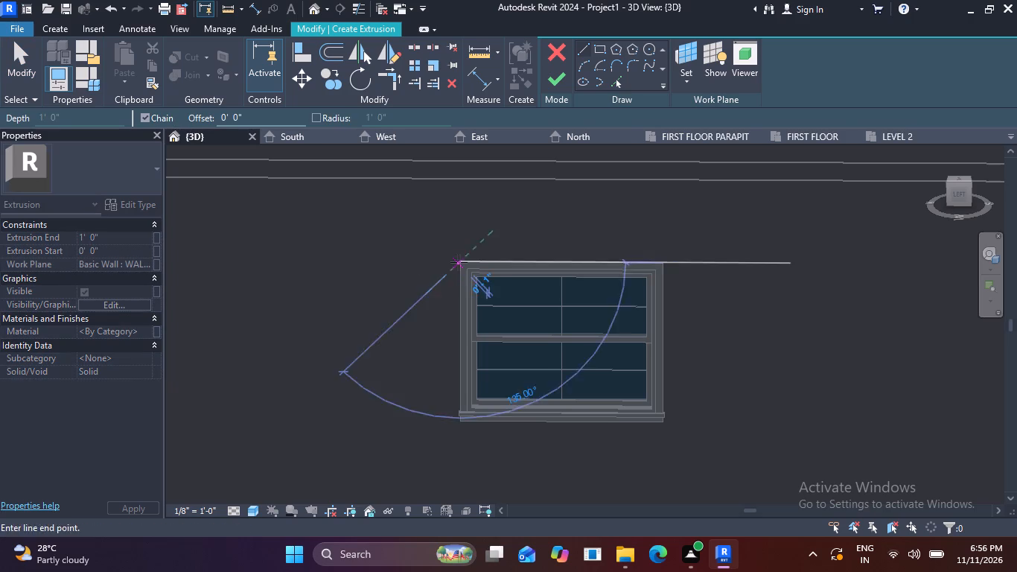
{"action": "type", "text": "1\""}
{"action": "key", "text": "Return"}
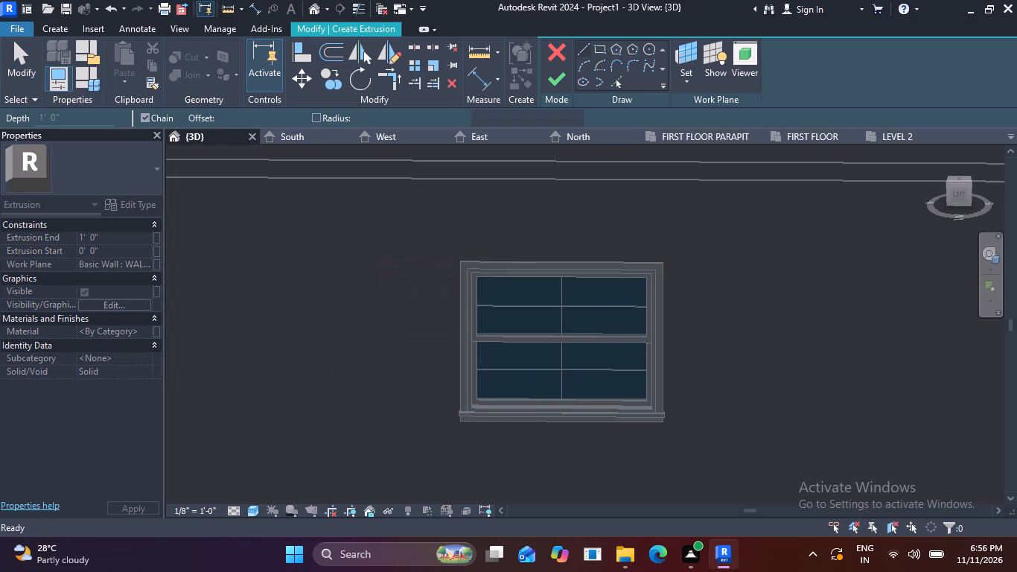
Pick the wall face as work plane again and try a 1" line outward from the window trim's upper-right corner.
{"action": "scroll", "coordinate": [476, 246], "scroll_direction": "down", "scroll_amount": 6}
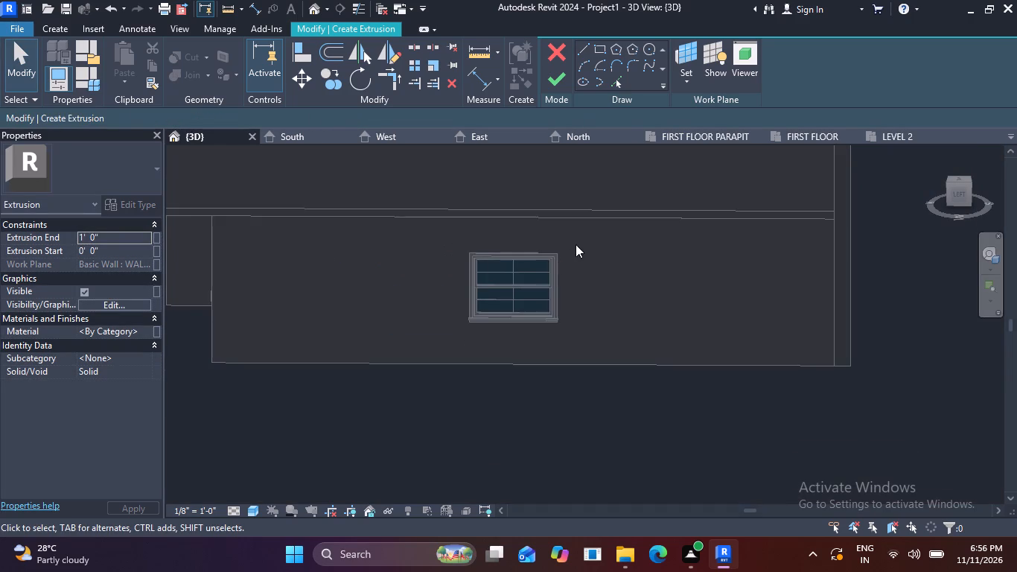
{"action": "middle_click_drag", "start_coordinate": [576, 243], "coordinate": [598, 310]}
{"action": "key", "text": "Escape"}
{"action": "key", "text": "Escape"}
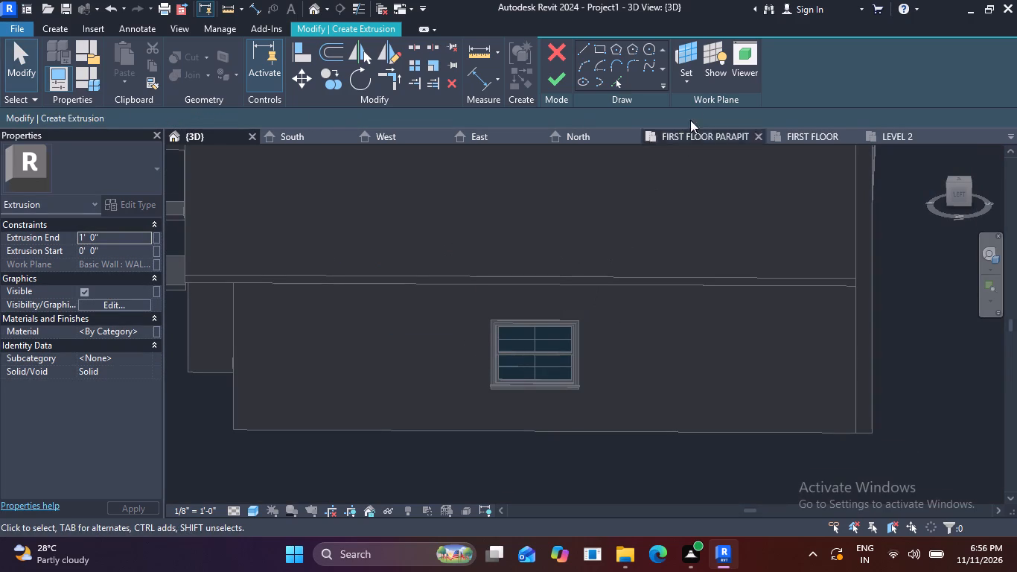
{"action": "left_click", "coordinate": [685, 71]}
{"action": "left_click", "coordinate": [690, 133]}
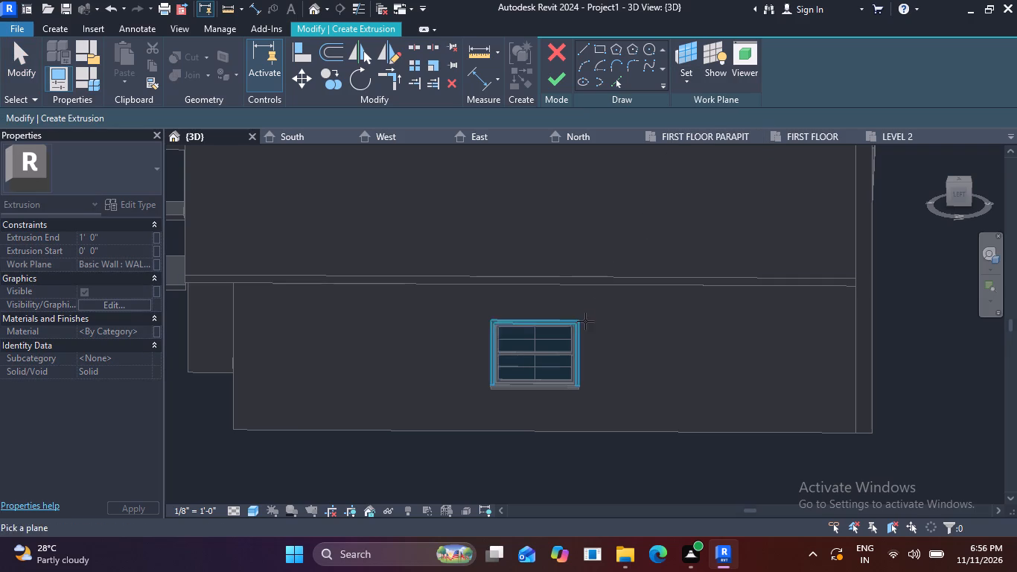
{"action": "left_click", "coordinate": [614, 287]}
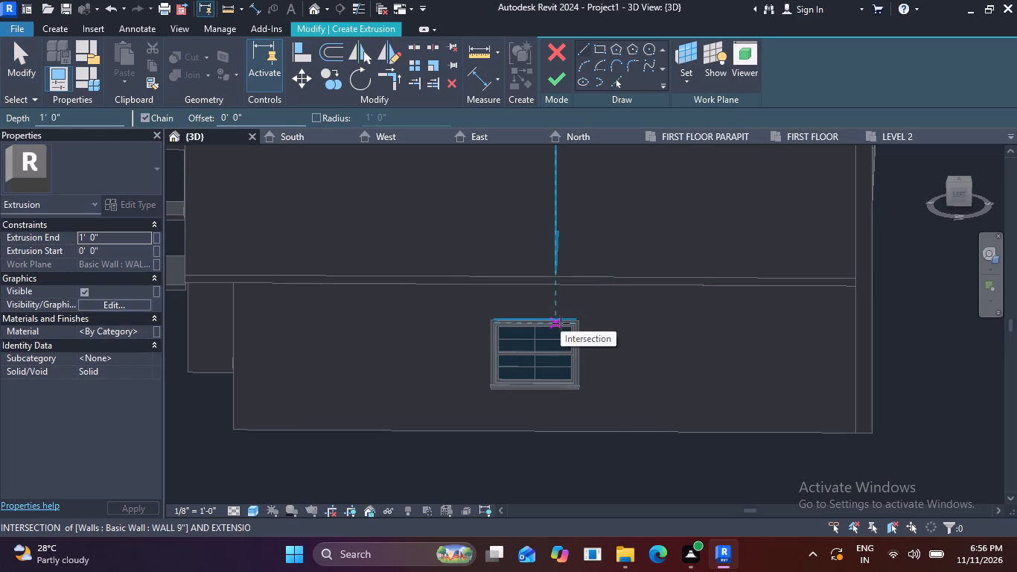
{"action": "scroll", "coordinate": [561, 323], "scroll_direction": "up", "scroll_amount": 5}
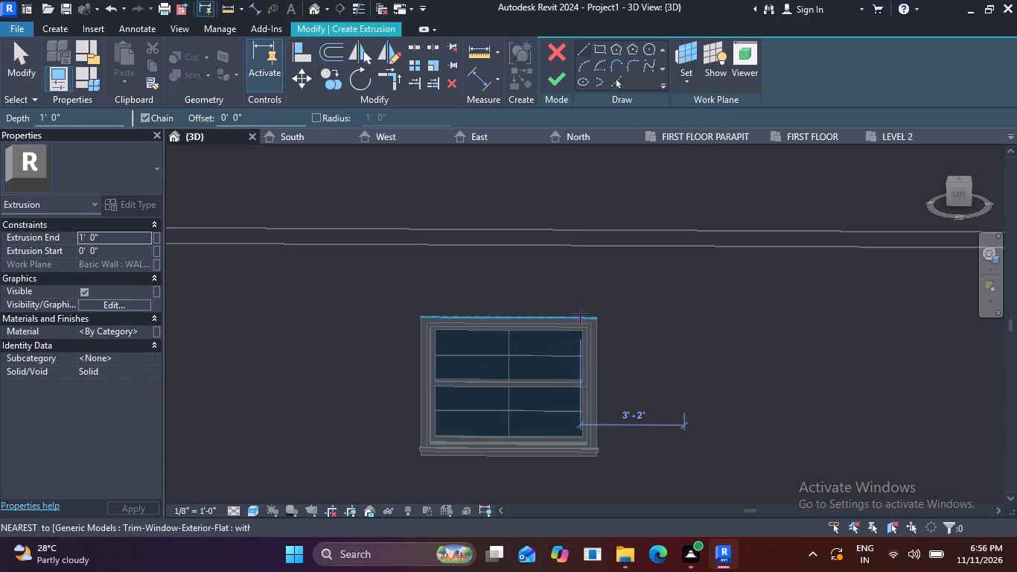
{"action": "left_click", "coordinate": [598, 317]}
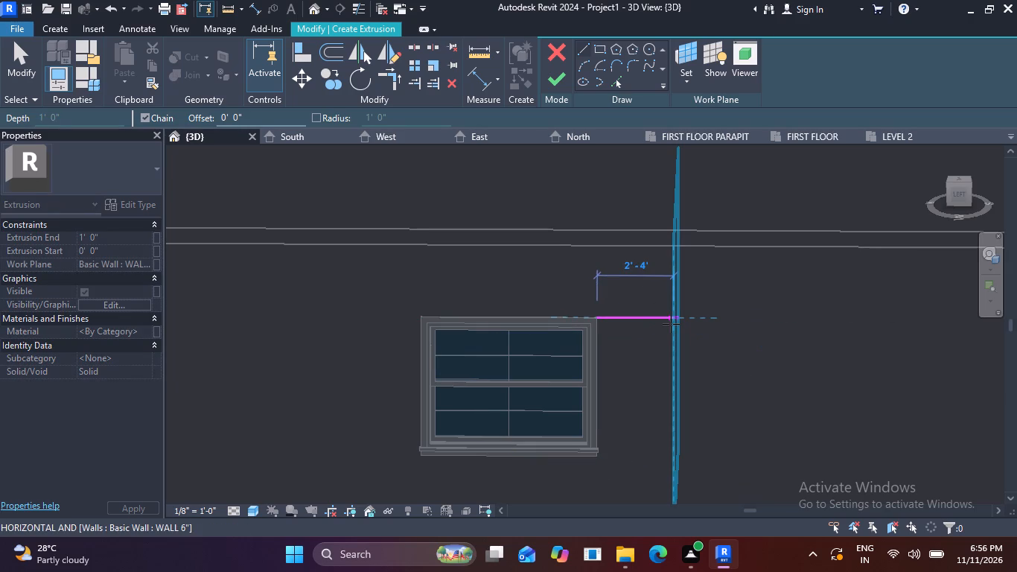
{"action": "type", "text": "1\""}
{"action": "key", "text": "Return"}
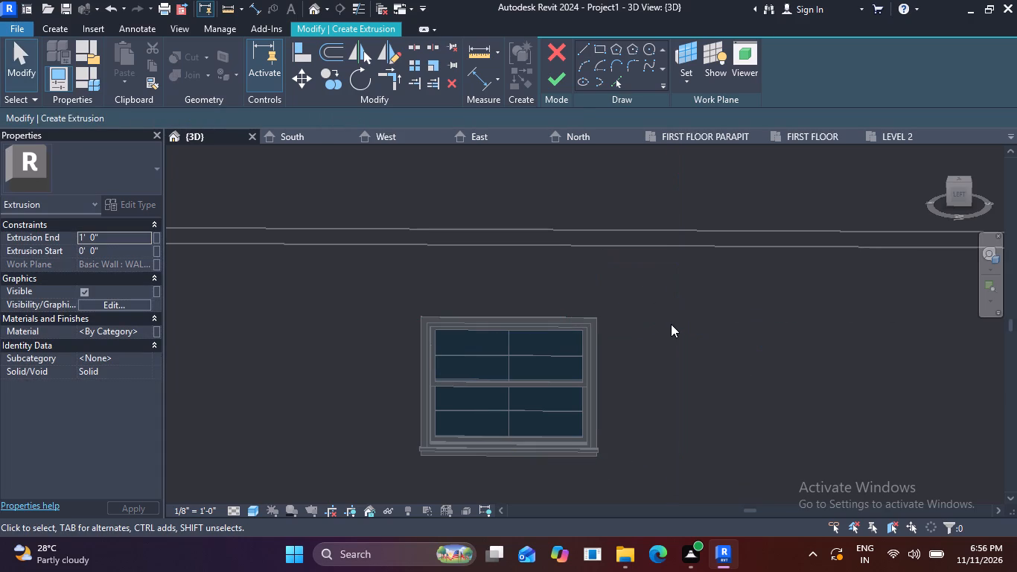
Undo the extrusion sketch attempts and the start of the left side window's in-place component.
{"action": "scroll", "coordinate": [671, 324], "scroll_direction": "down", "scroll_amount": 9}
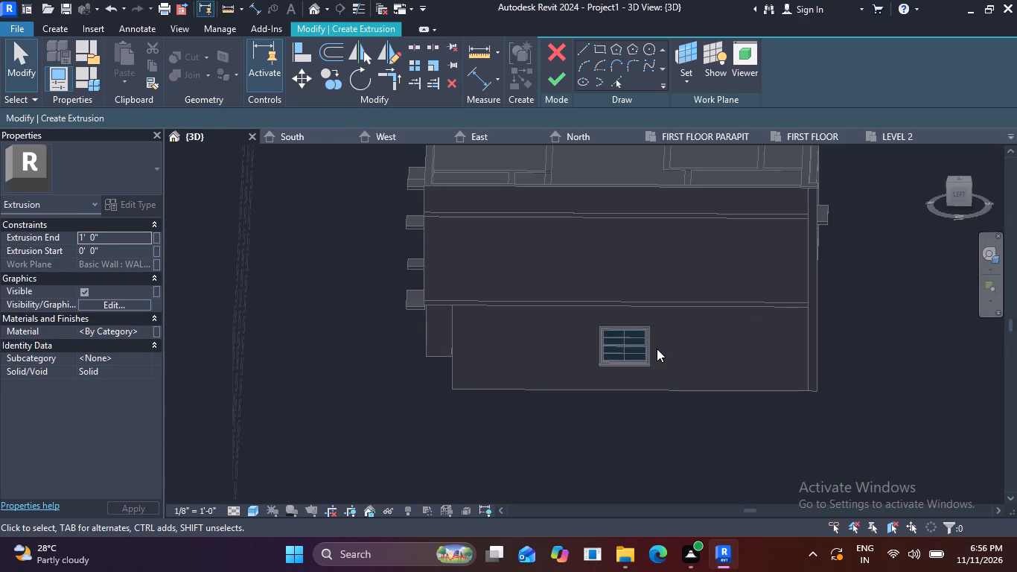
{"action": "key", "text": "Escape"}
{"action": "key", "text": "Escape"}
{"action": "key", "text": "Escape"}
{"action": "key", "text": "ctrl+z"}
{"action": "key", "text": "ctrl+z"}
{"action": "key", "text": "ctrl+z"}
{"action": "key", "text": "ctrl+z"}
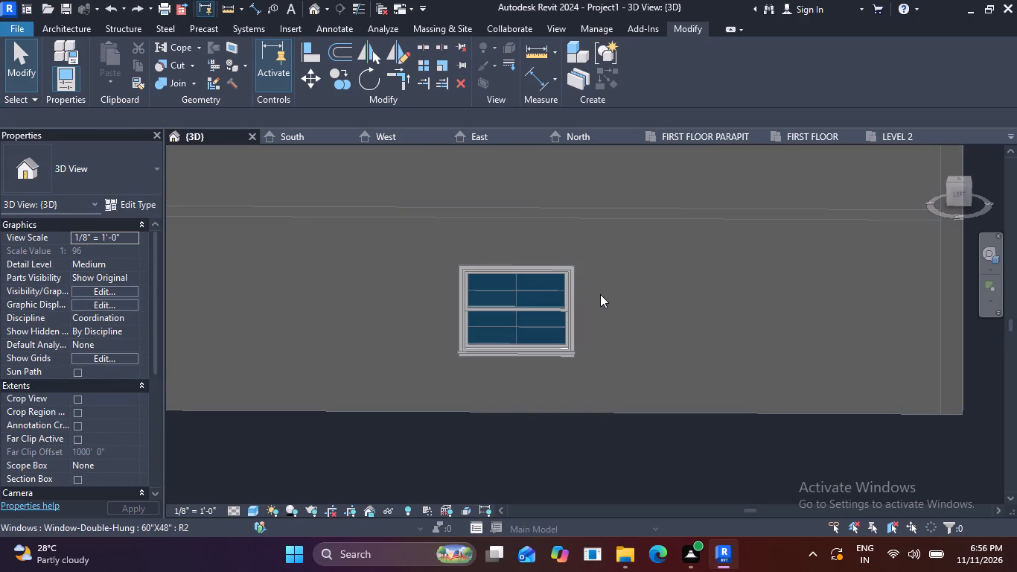
Create a new in-place component in the Generic Models category for the left side wall's window.
{"action": "left_click", "coordinate": [68, 28]}
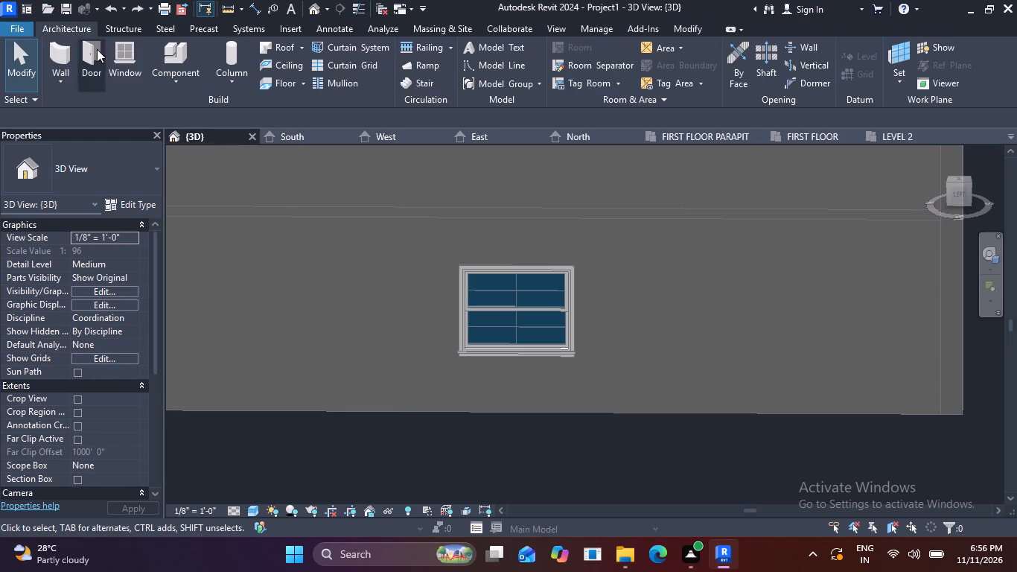
{"action": "left_click", "coordinate": [178, 81]}
{"action": "left_click", "coordinate": [233, 144]}
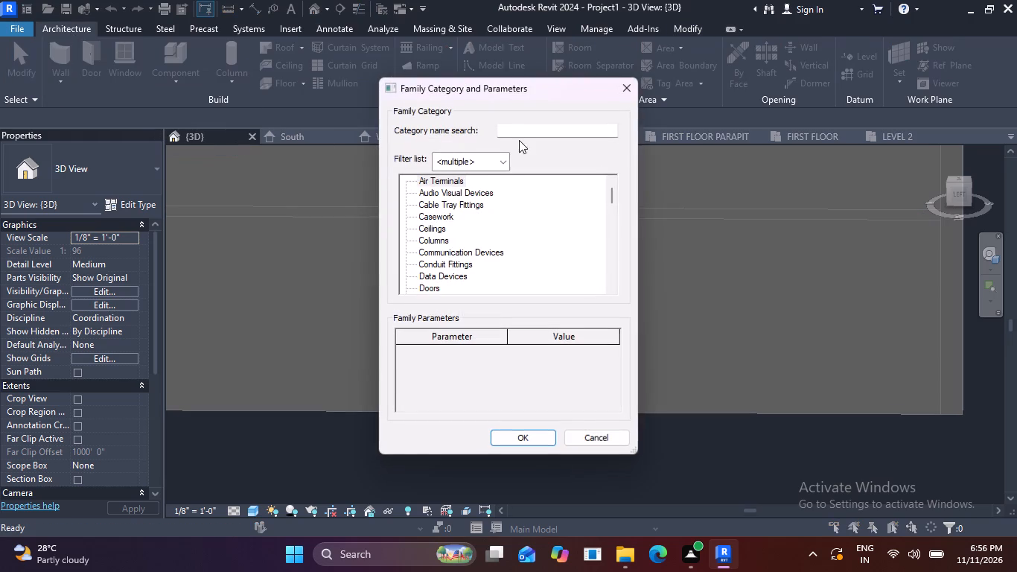
{"action": "scroll", "coordinate": [467, 223], "scroll_direction": "down", "scroll_amount": 7}
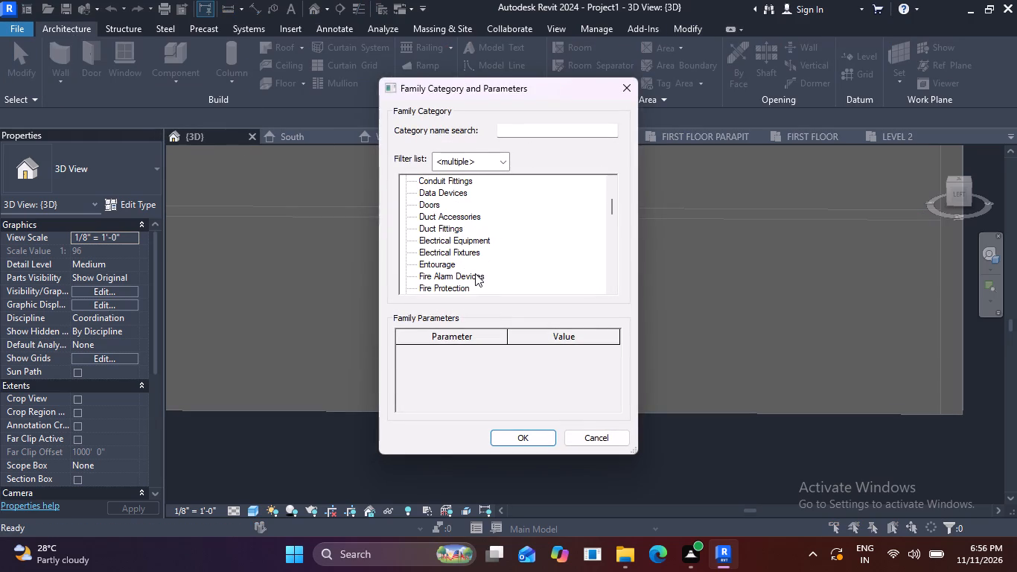
{"action": "scroll", "coordinate": [475, 273], "scroll_direction": "down", "scroll_amount": 7}
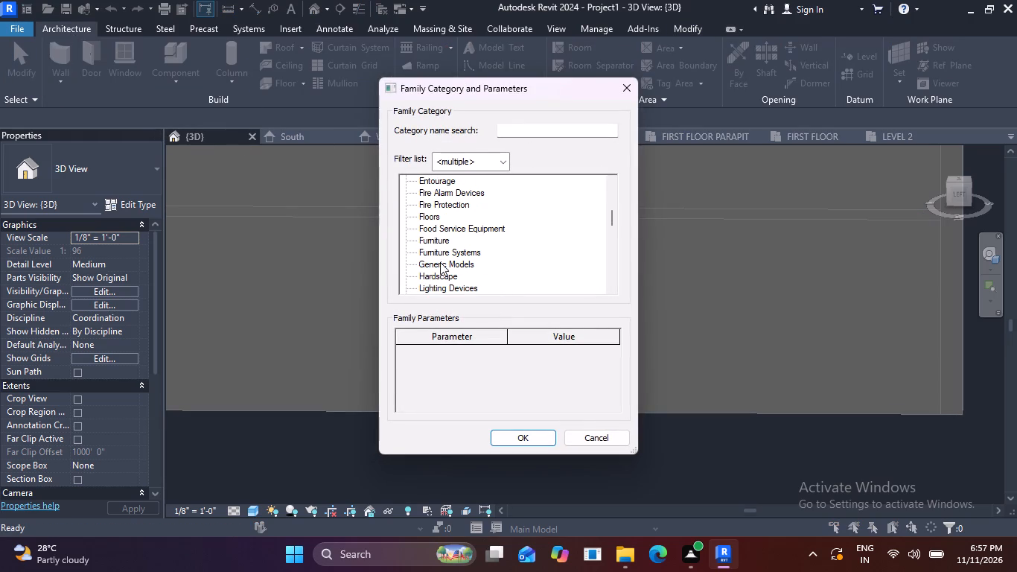
{"action": "left_click", "coordinate": [432, 262]}
{"action": "left_click", "coordinate": [522, 442]}
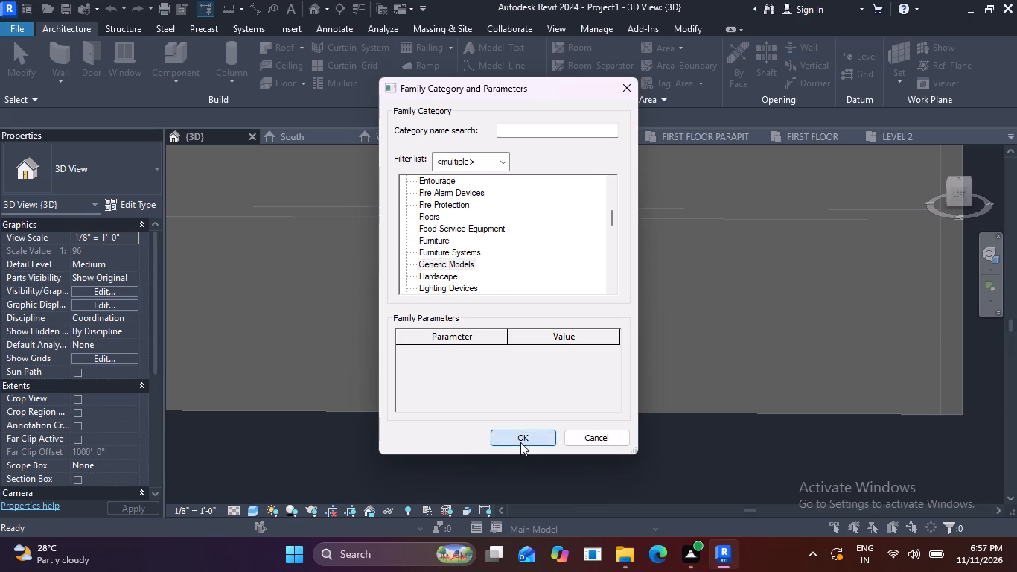
{"action": "left_click", "coordinate": [506, 303]}
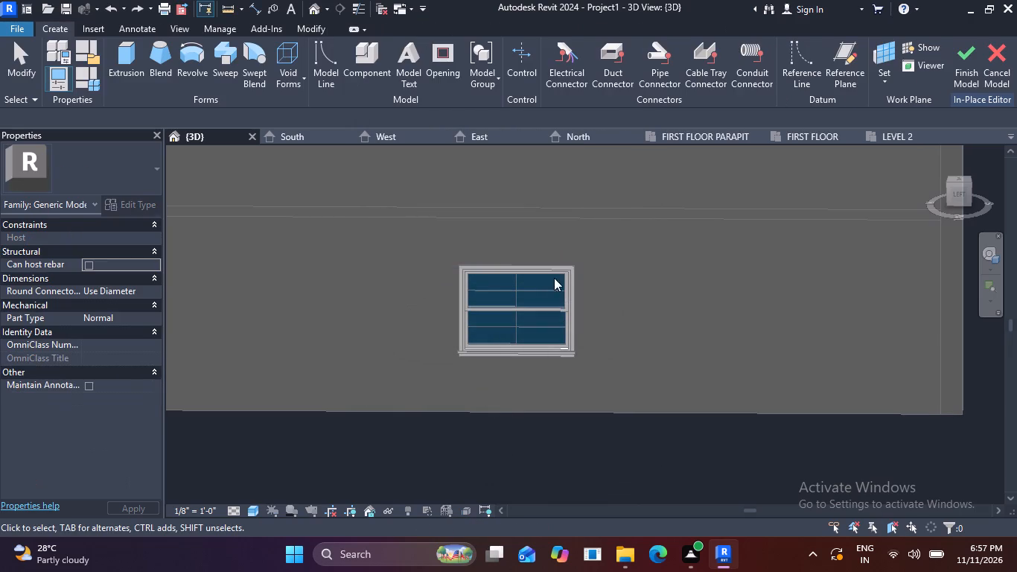
Start an extrusion with the left side wall's face as work plane and try a 1" line outward from the trim's upper-right corner.
{"action": "left_click", "coordinate": [130, 57]}
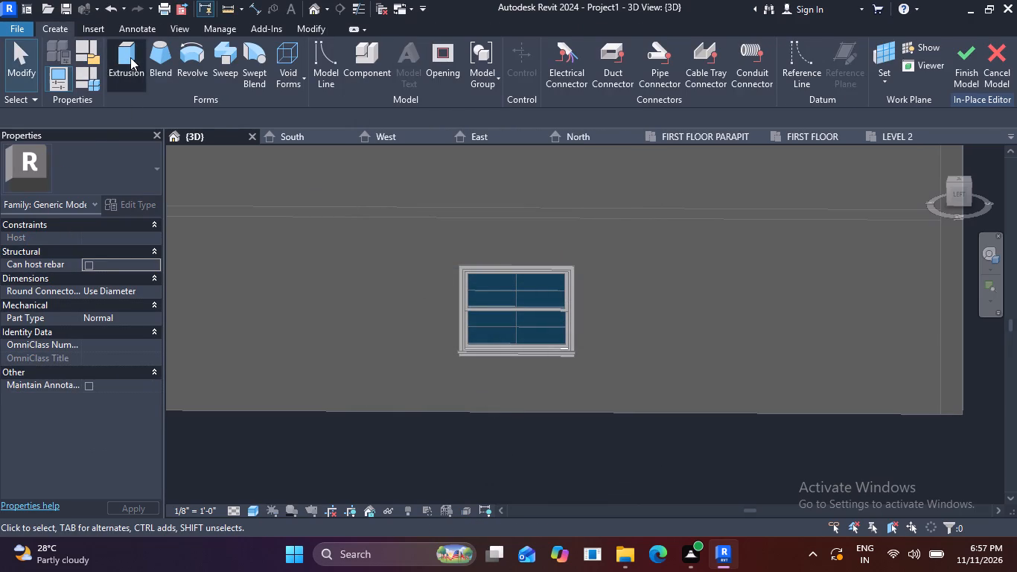
{"action": "left_click", "coordinate": [692, 73]}
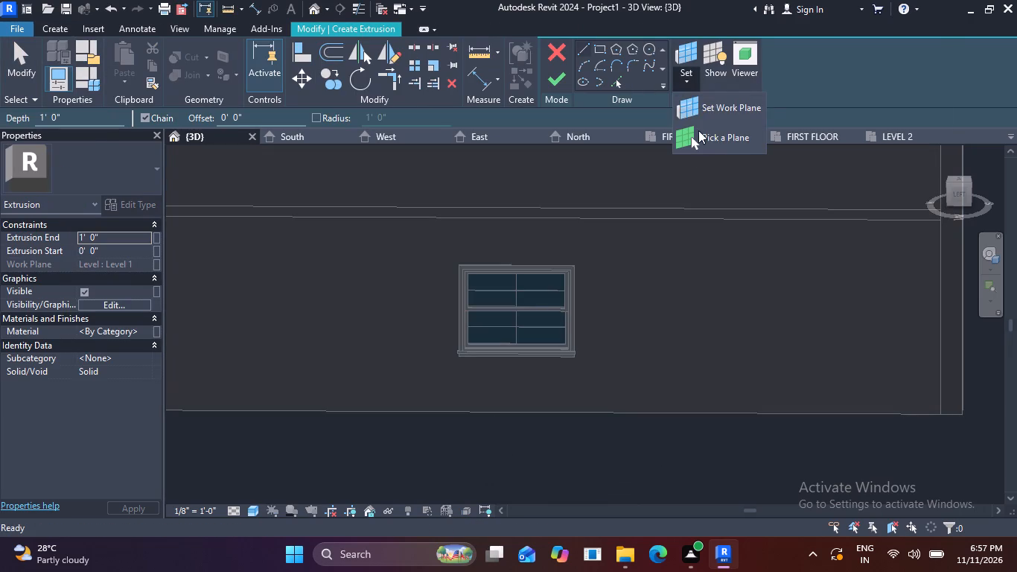
{"action": "left_click", "coordinate": [700, 139]}
{"action": "scroll", "coordinate": [470, 279], "scroll_direction": "up", "scroll_amount": 4}
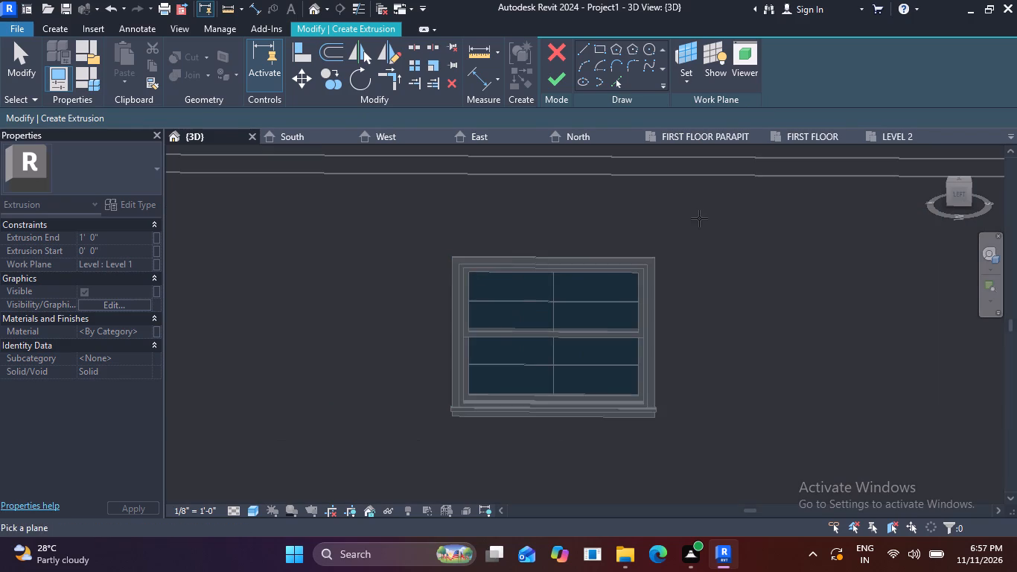
{"action": "scroll", "coordinate": [701, 226], "scroll_direction": "down", "scroll_amount": 5}
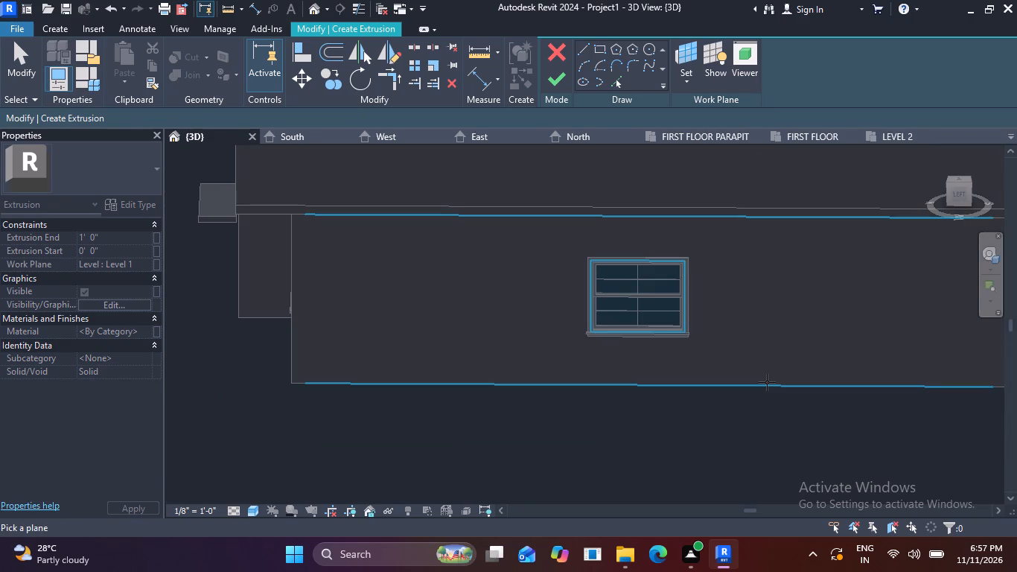
{"action": "left_click", "coordinate": [767, 382]}
{"action": "scroll", "coordinate": [689, 251], "scroll_direction": "up", "scroll_amount": 3}
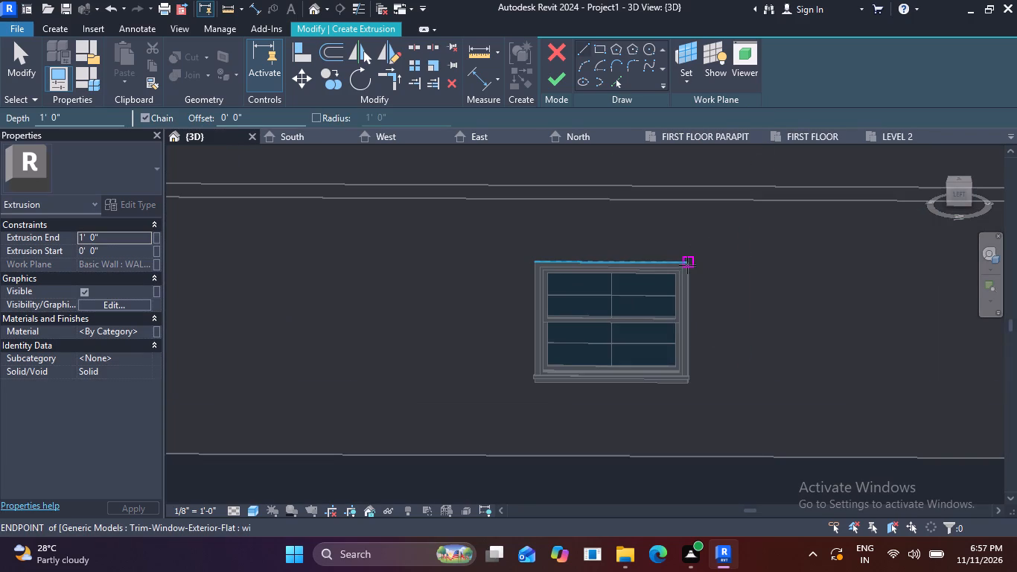
{"action": "left_click", "coordinate": [685, 261]}
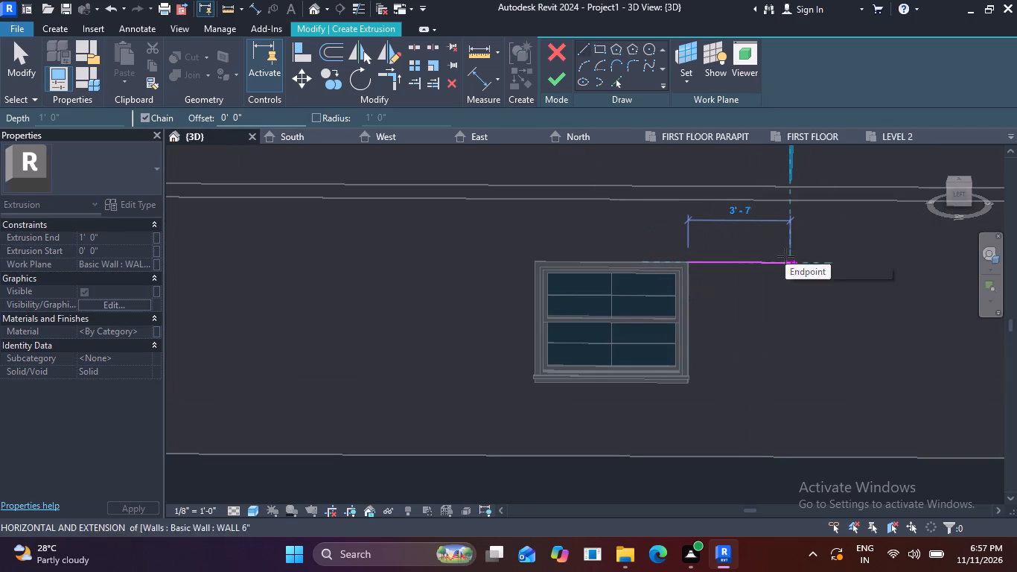
{"action": "type", "text": "1\""}
{"action": "key", "text": "Return"}
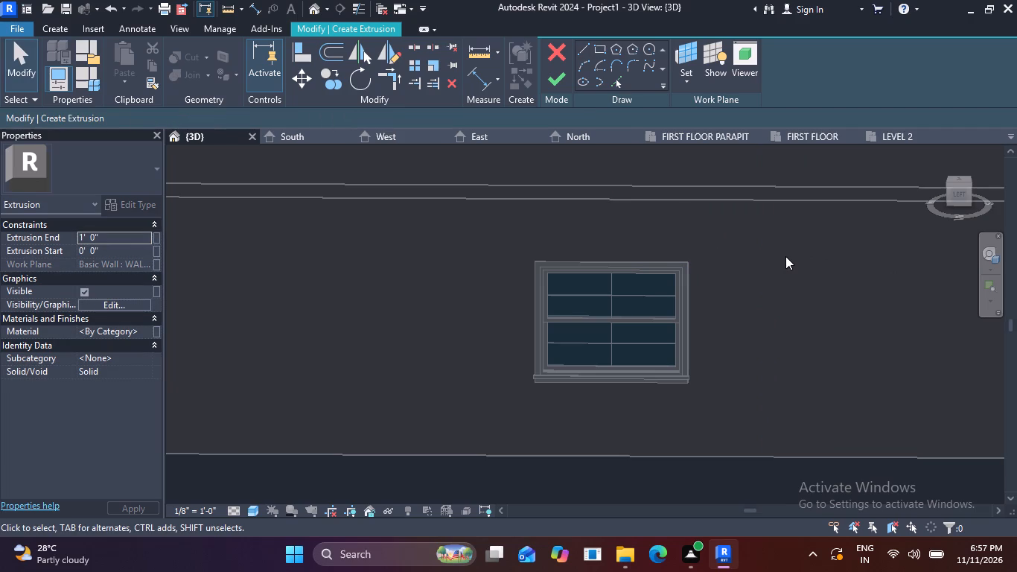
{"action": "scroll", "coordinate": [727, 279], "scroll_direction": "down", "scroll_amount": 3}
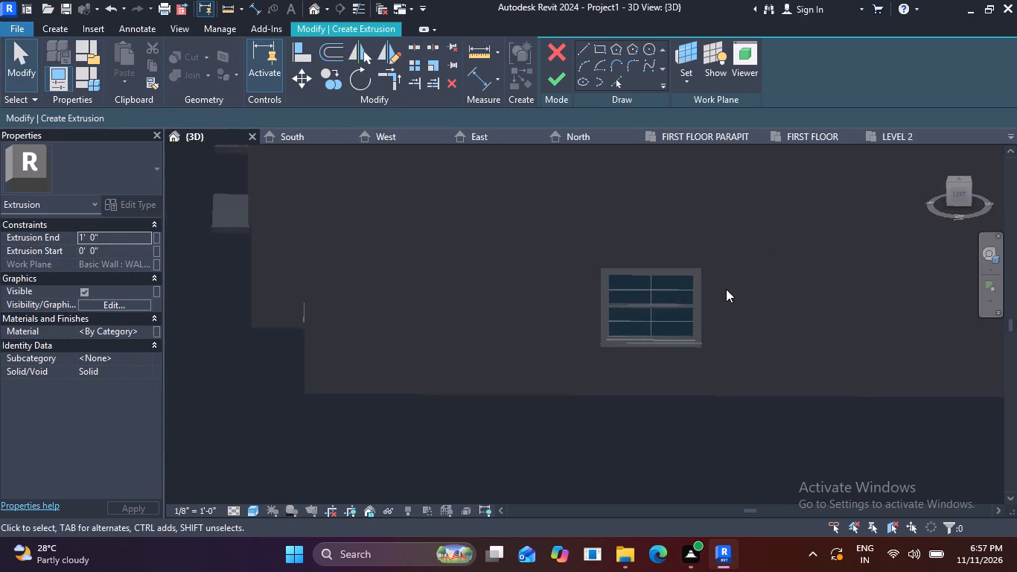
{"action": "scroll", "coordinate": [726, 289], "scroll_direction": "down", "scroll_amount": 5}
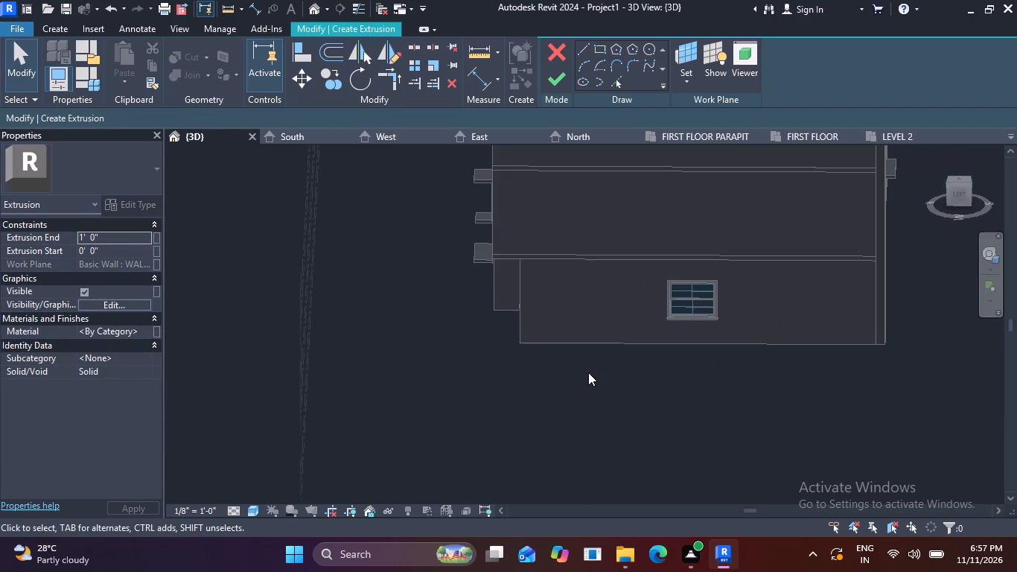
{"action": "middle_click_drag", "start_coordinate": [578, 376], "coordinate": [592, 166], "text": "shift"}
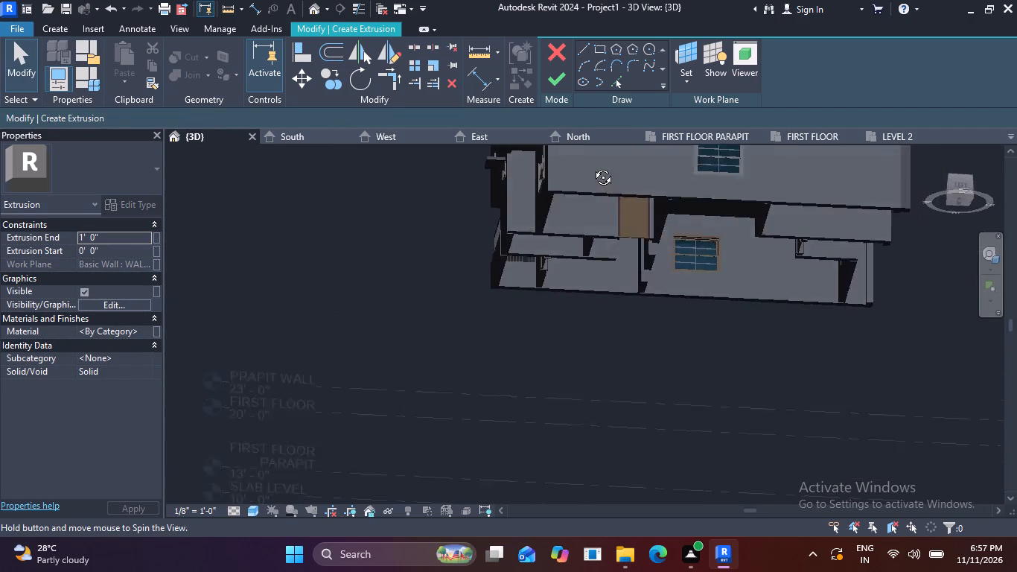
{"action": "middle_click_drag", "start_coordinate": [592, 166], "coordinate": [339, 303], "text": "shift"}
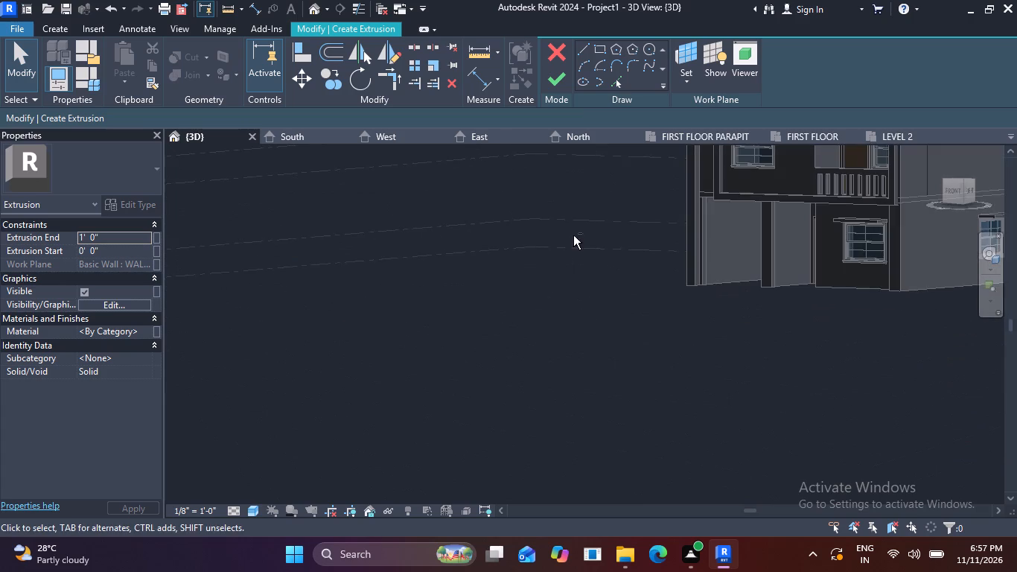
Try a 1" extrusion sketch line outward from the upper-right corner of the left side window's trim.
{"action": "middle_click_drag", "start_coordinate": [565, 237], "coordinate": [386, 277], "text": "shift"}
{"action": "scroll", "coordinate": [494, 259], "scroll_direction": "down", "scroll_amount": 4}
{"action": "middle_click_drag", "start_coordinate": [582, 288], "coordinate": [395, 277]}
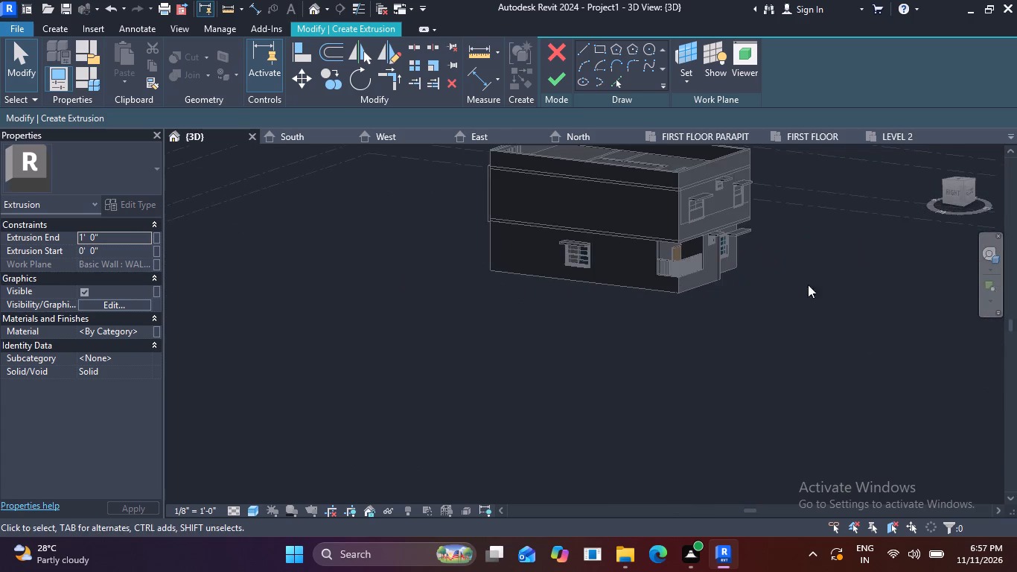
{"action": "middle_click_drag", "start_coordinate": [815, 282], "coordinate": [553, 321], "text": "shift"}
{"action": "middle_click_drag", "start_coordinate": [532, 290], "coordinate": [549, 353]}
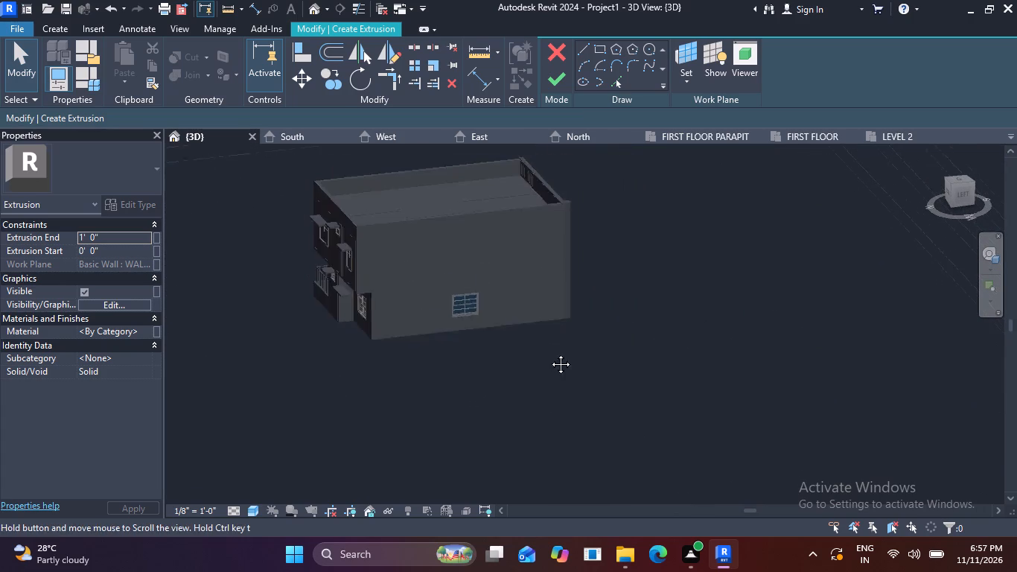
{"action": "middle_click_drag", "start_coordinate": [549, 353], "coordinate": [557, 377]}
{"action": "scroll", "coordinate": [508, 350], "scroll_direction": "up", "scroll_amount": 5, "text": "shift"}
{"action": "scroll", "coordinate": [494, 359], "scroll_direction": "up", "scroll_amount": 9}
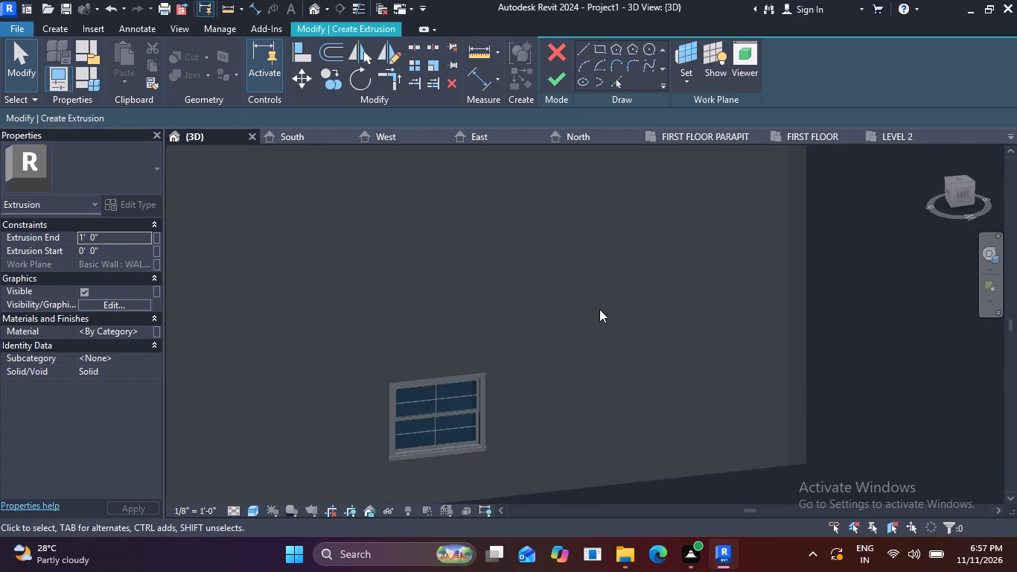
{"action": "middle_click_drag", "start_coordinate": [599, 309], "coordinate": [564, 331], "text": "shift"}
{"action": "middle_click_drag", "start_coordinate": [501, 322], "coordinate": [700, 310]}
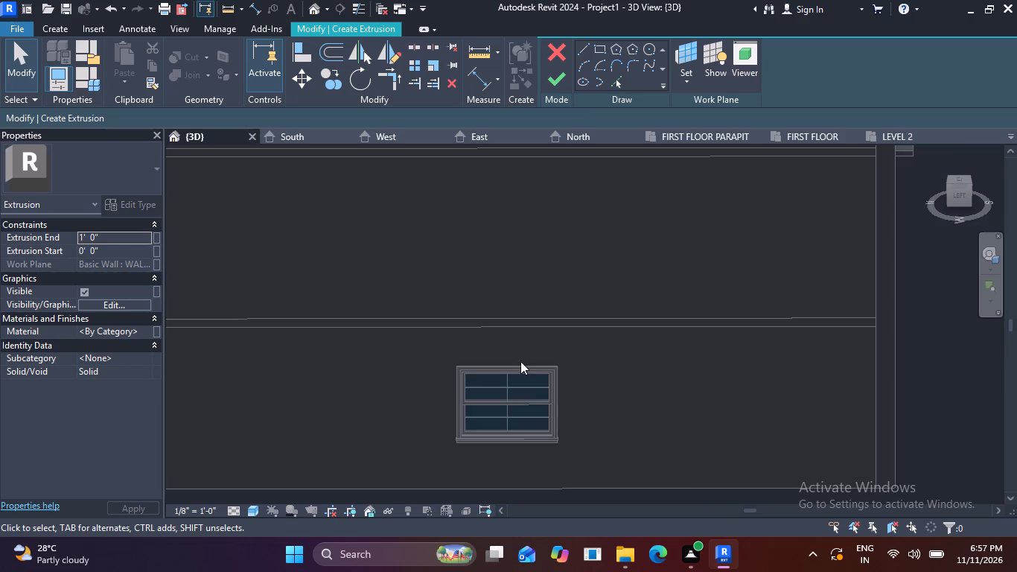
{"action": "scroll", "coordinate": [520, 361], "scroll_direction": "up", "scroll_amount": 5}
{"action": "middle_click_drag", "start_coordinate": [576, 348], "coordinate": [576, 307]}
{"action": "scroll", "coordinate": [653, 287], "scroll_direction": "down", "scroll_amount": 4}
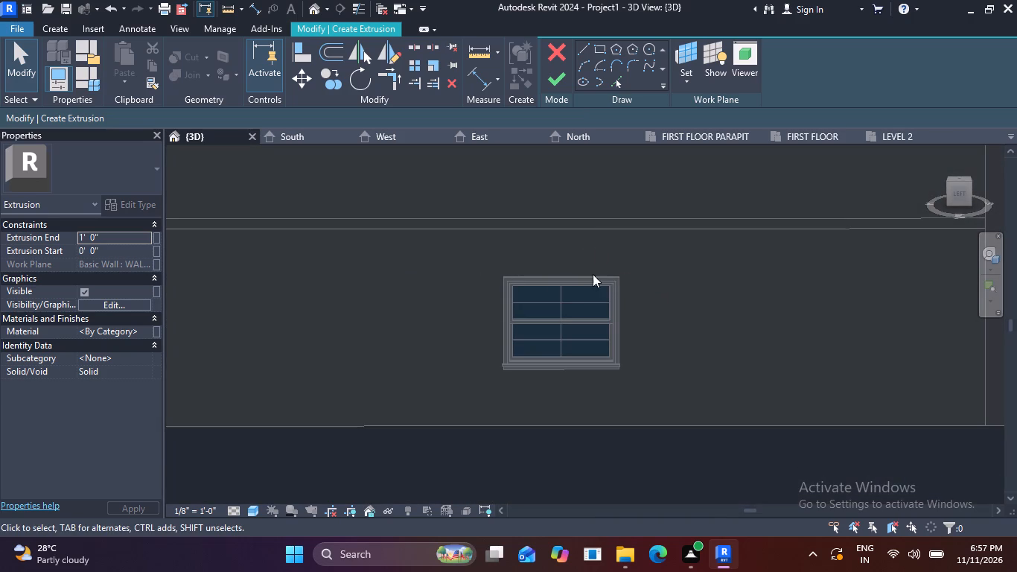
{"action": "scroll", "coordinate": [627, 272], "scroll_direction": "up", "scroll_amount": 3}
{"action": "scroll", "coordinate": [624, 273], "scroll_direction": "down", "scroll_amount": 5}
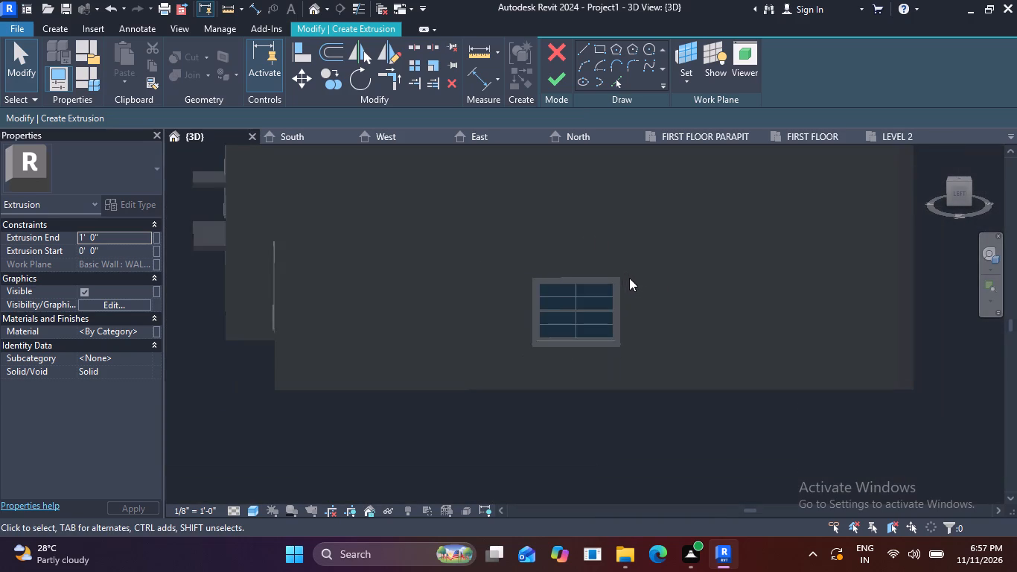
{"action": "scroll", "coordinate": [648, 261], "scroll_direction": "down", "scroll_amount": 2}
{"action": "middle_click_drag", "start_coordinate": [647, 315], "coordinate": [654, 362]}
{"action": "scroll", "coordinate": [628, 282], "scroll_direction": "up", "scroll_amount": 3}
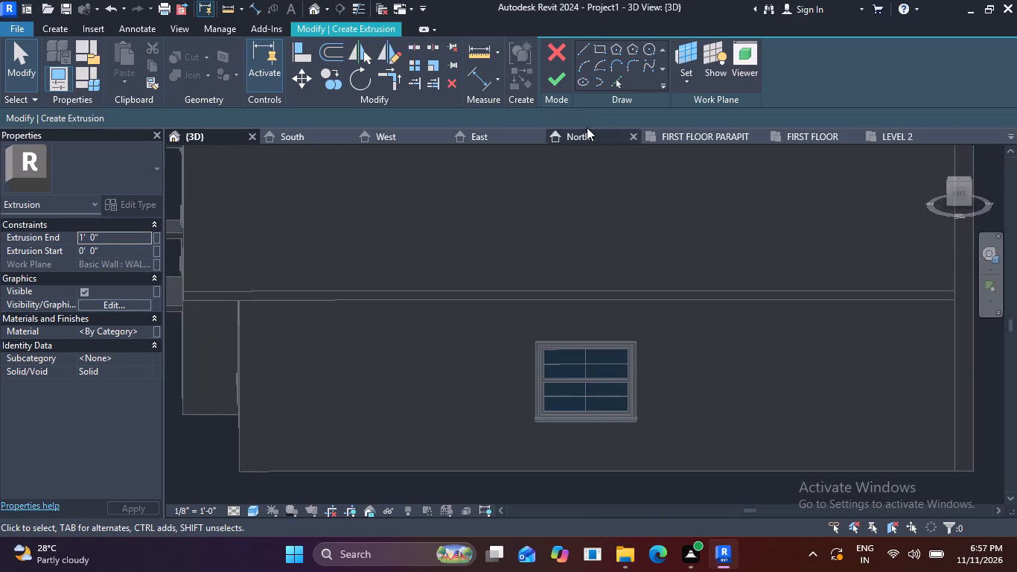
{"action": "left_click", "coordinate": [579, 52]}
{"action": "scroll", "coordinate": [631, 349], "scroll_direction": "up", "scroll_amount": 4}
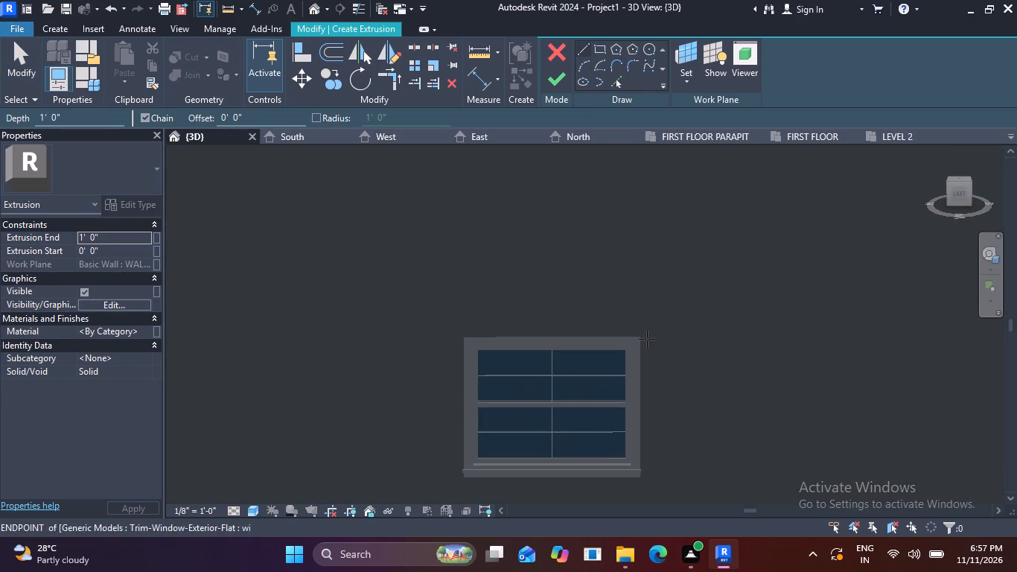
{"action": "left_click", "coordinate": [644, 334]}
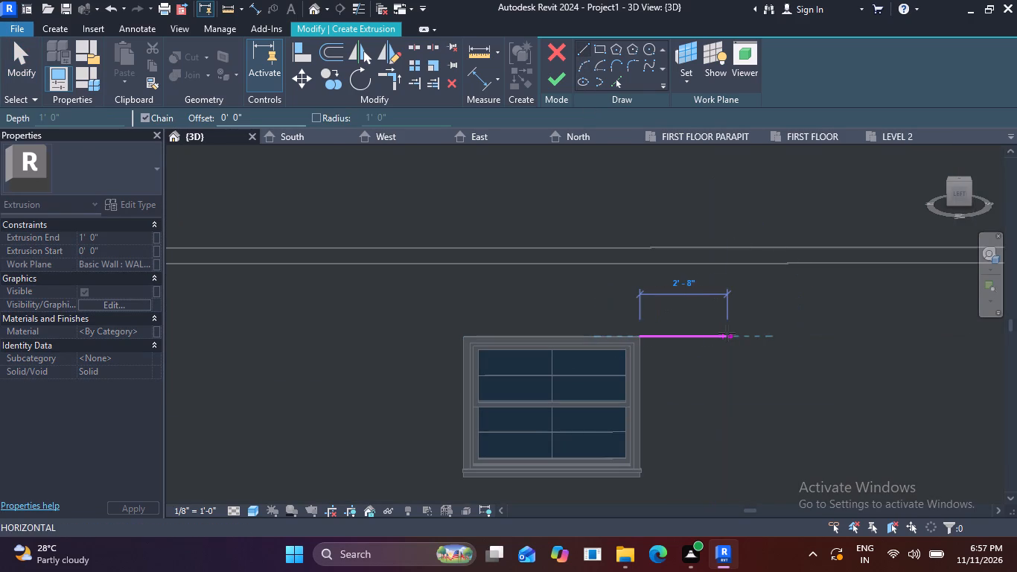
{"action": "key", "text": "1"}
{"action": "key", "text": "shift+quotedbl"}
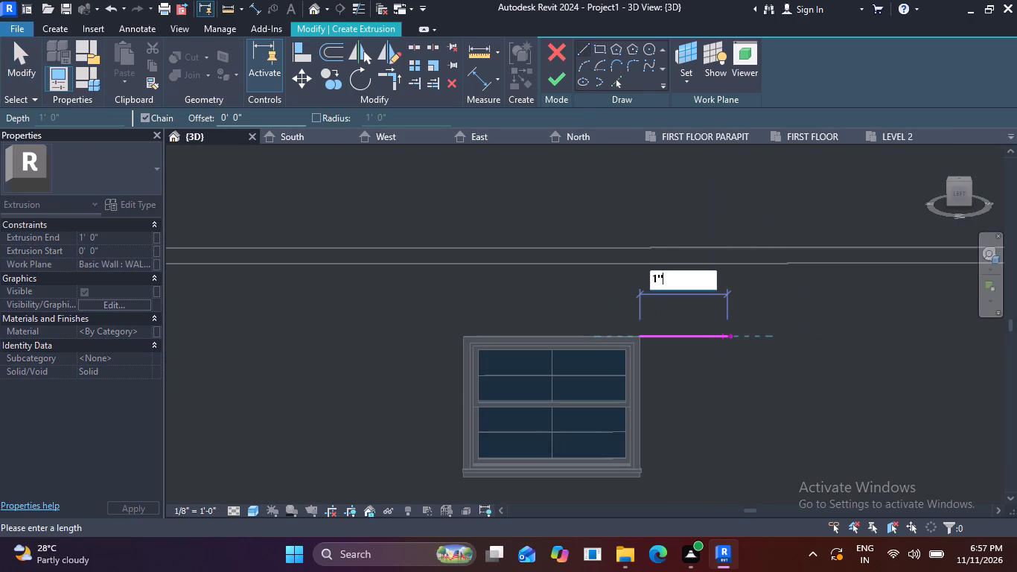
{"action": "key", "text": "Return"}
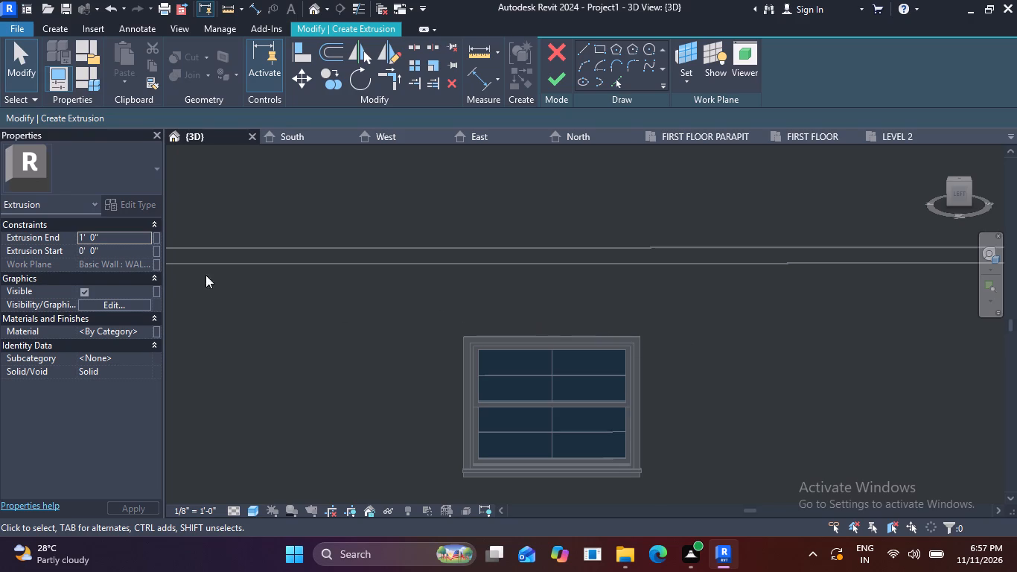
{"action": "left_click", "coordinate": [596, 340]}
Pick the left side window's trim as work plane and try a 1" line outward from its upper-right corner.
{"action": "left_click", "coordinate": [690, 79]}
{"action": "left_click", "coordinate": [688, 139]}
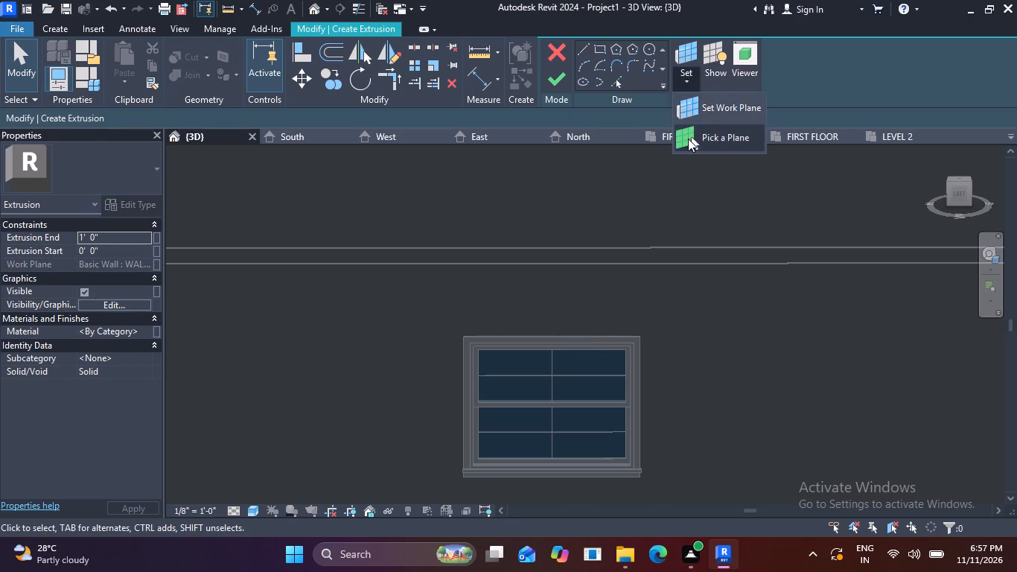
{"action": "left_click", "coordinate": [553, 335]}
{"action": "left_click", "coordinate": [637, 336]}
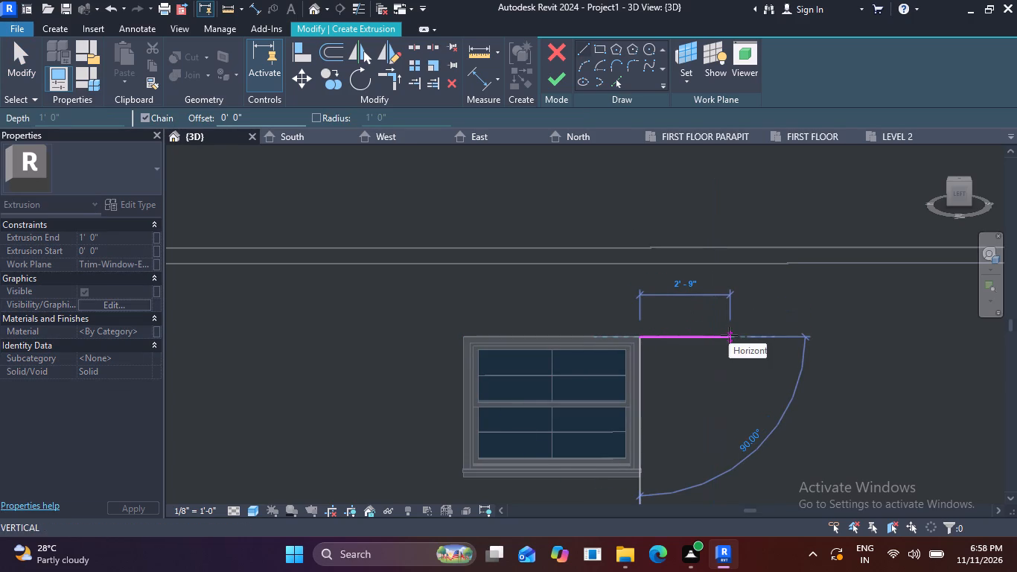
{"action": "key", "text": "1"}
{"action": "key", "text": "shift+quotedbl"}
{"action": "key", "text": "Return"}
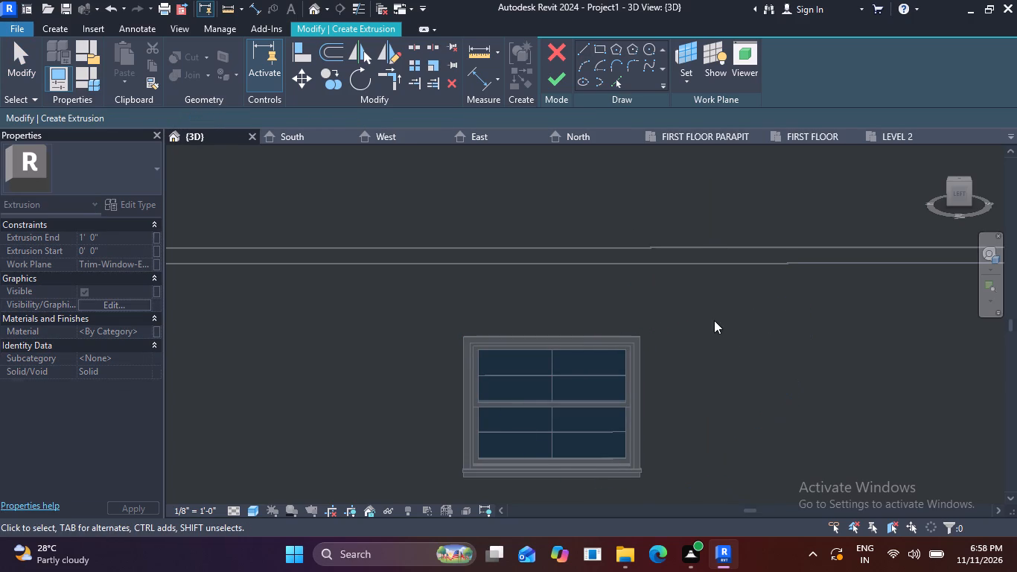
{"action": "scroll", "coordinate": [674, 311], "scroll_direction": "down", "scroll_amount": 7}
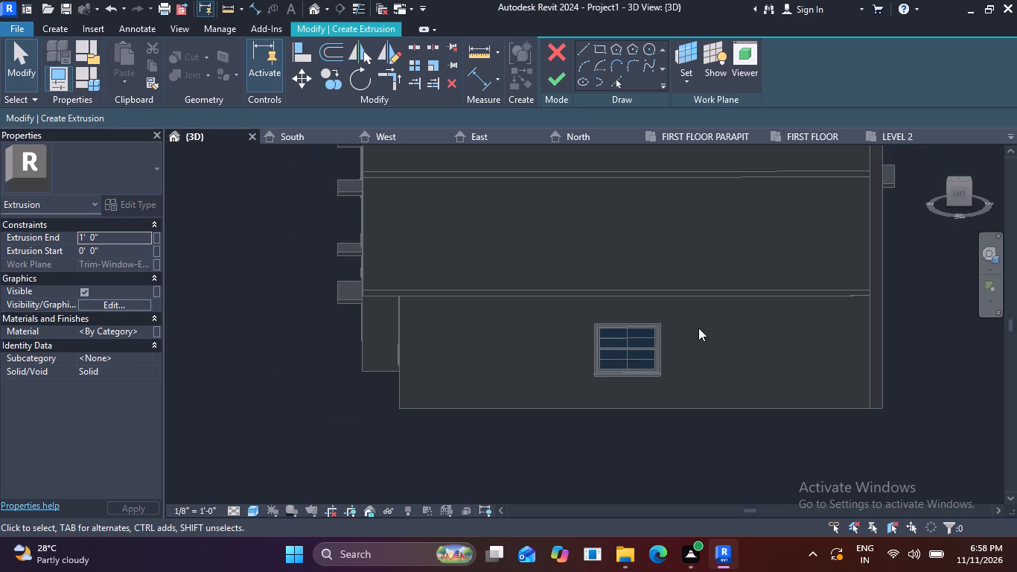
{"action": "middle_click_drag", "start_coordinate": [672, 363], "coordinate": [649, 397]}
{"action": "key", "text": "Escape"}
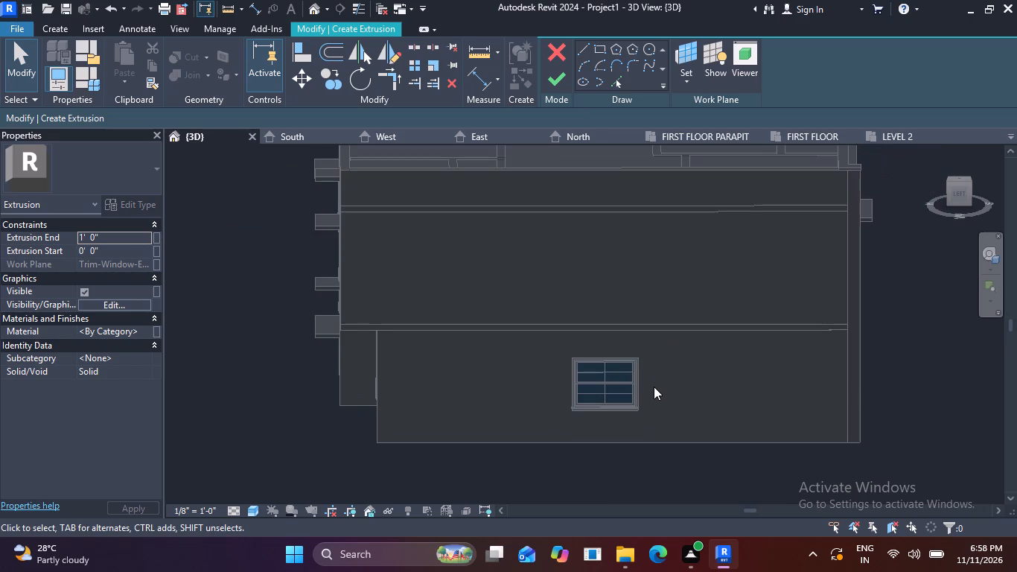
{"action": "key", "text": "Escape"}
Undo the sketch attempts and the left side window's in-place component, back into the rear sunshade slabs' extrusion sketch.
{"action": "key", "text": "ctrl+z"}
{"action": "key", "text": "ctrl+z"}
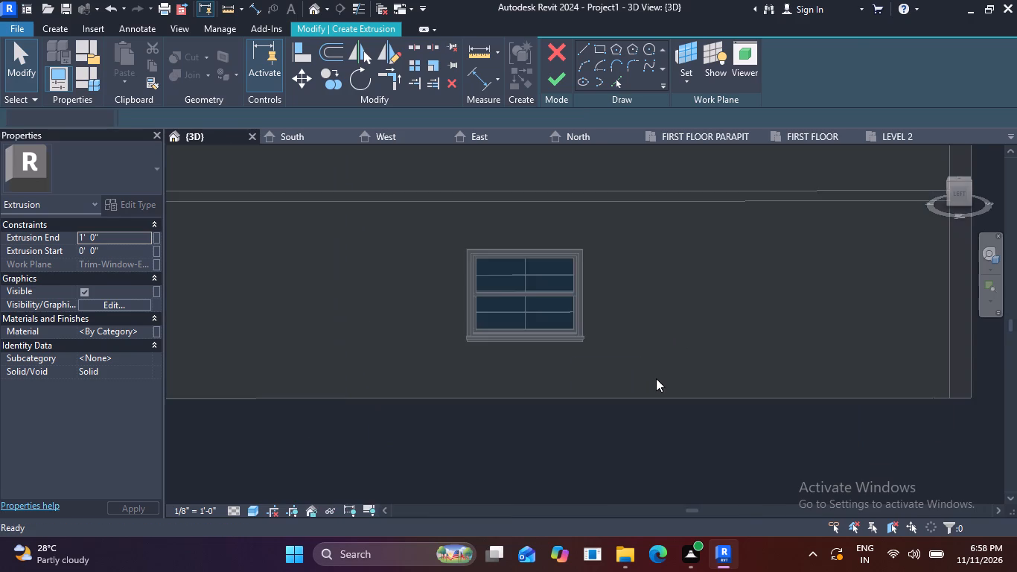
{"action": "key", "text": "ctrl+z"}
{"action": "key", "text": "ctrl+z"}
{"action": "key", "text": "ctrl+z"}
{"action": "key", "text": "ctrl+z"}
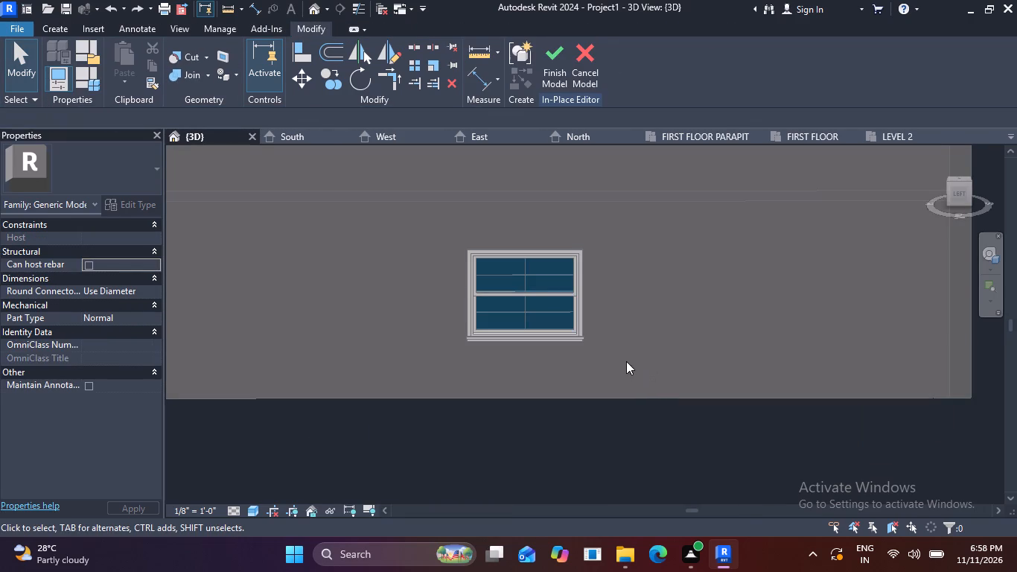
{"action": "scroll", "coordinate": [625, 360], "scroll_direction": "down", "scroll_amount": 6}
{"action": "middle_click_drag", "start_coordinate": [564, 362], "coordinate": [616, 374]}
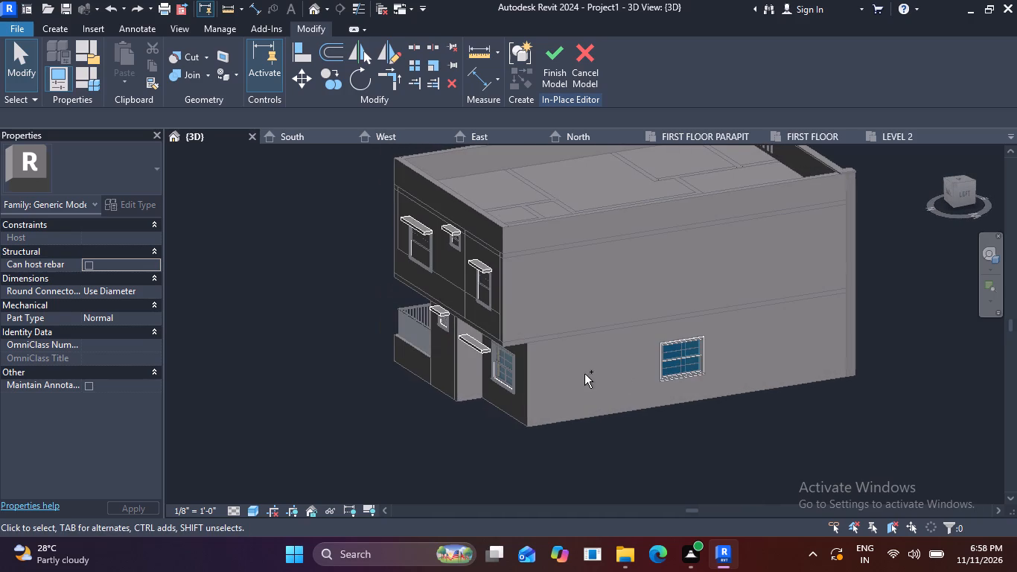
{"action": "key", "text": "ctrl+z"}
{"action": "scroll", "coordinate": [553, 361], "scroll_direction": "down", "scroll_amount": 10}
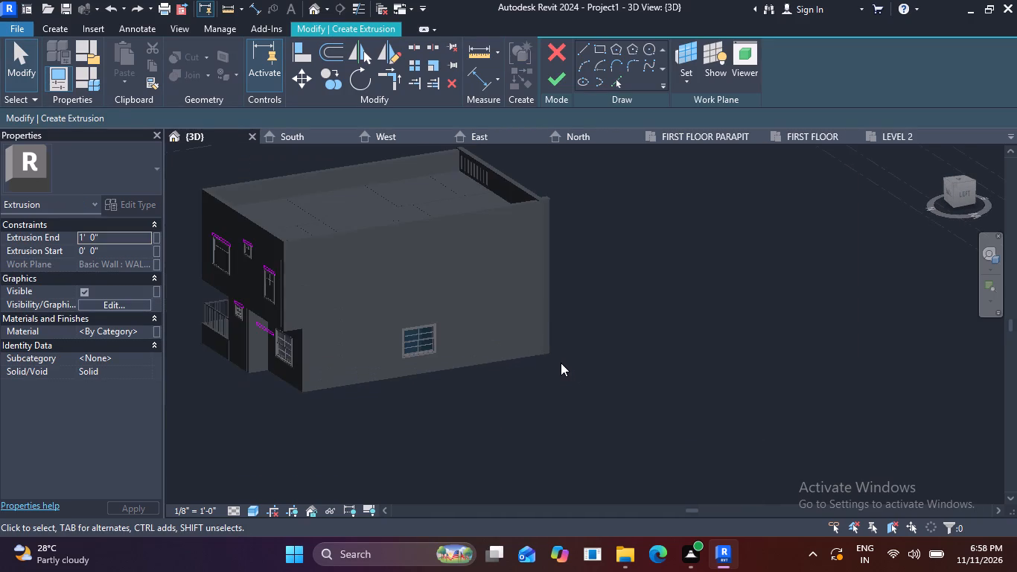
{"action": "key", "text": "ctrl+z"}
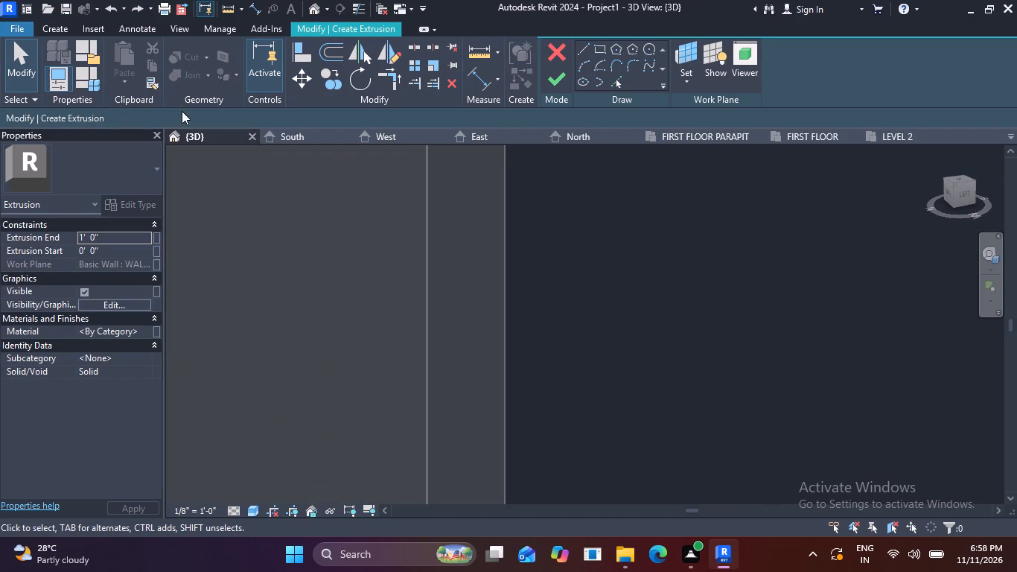
Redo the undone extrusion of the rear windows' sunshade slabs and finish their in-place model.
{"action": "left_click", "coordinate": [139, 6]}
{"action": "scroll", "coordinate": [424, 250], "scroll_direction": "down", "scroll_amount": 6}
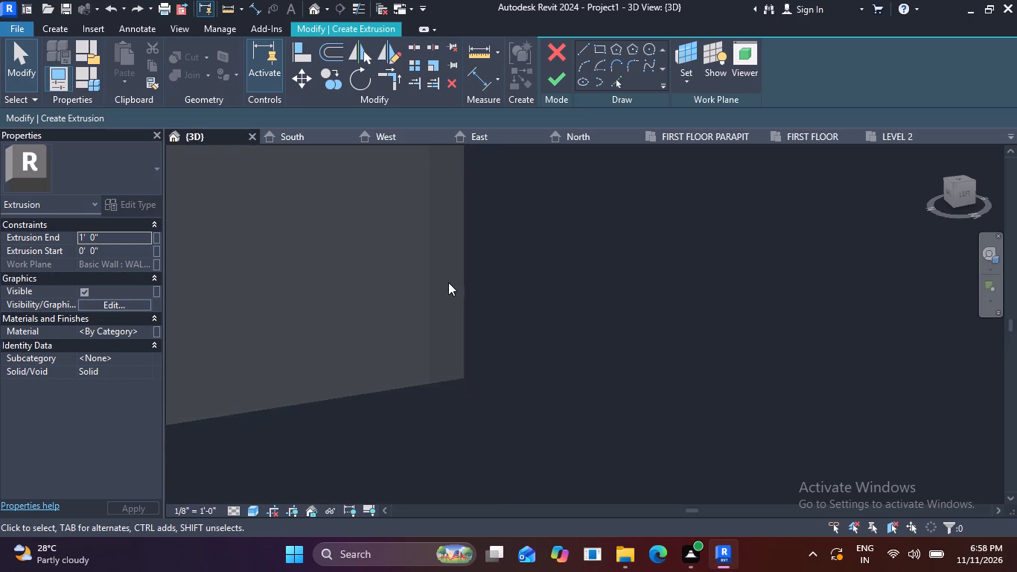
{"action": "scroll", "coordinate": [447, 282], "scroll_direction": "down", "scroll_amount": 4}
{"action": "middle_click_drag", "start_coordinate": [460, 285], "coordinate": [875, 346]}
{"action": "scroll", "coordinate": [572, 299], "scroll_direction": "down", "scroll_amount": 2}
{"action": "middle_click_drag", "start_coordinate": [590, 302], "coordinate": [747, 305]}
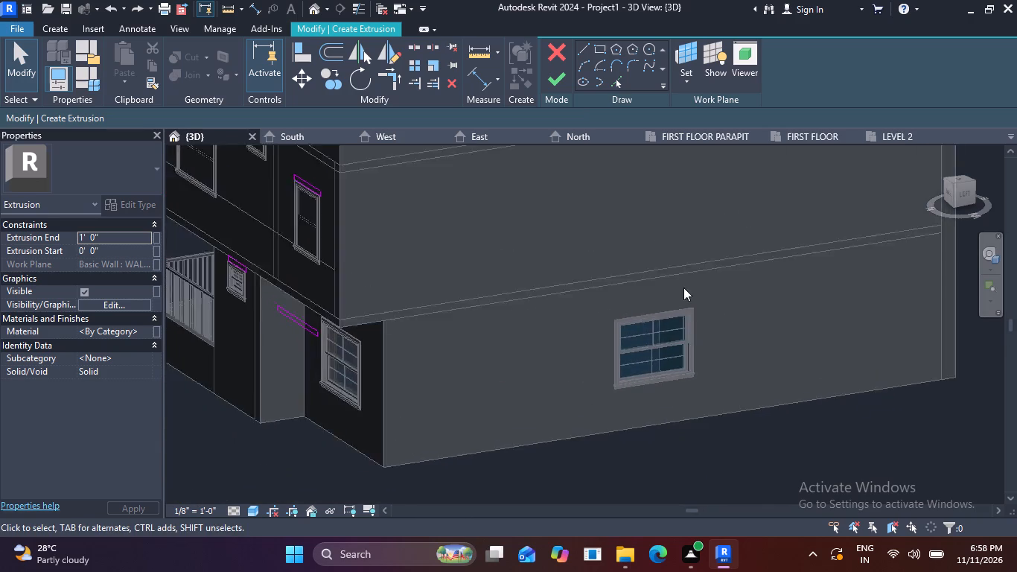
{"action": "scroll", "coordinate": [532, 249], "scroll_direction": "down", "scroll_amount": 1}
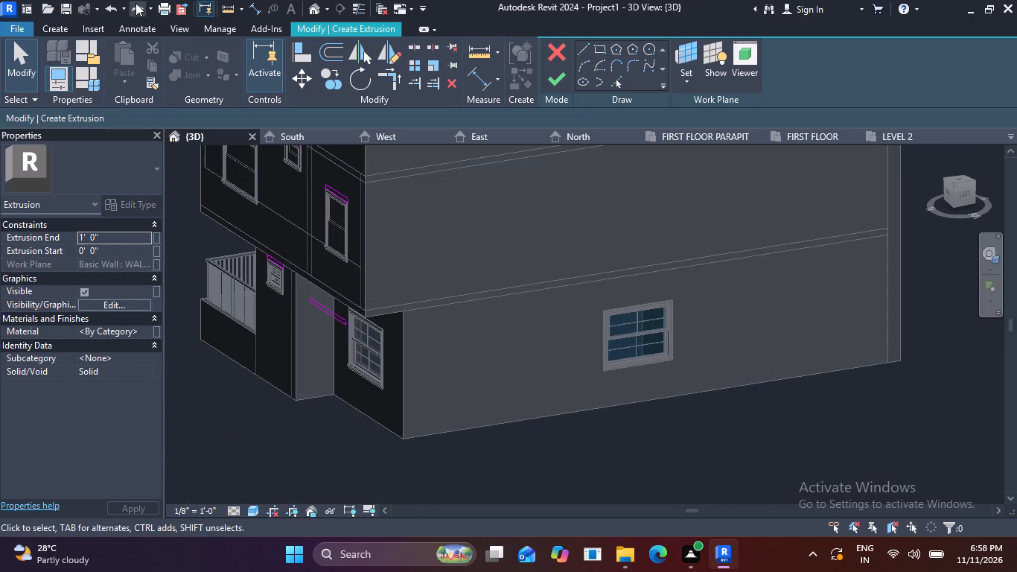
{"action": "left_click", "coordinate": [136, 3]}
{"action": "left_click", "coordinate": [136, 3]}
{"action": "scroll", "coordinate": [338, 236], "scroll_direction": "down", "scroll_amount": 8}
{"action": "middle_click_drag", "start_coordinate": [386, 269], "coordinate": [765, 289]}
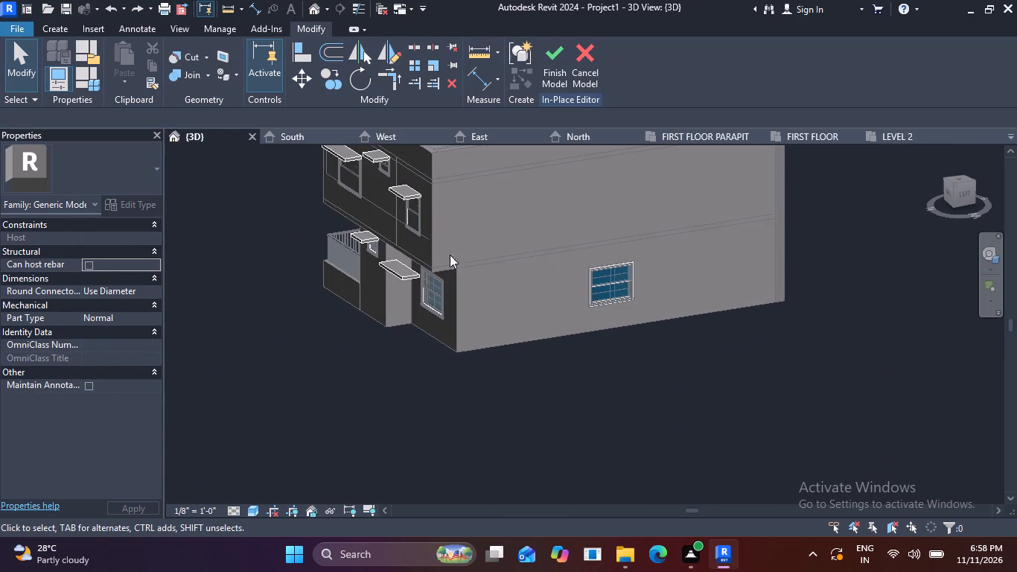
{"action": "middle_click_drag", "start_coordinate": [679, 293], "coordinate": [491, 334]}
{"action": "middle_click_drag", "start_coordinate": [637, 346], "coordinate": [584, 345], "text": "shift"}
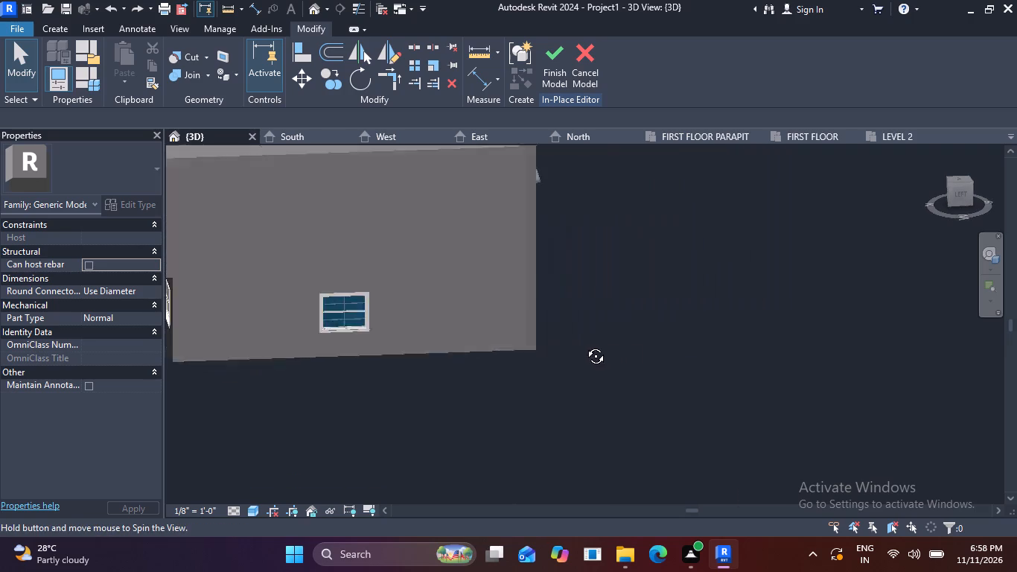
{"action": "middle_click_drag", "start_coordinate": [584, 345], "coordinate": [568, 349], "text": "shift"}
{"action": "middle_click_drag", "start_coordinate": [433, 289], "coordinate": [801, 386]}
{"action": "middle_click_drag", "start_coordinate": [672, 388], "coordinate": [670, 331], "text": "shift"}
{"action": "scroll", "coordinate": [662, 334], "scroll_direction": "up", "scroll_amount": 4}
{"action": "scroll", "coordinate": [728, 342], "scroll_direction": "up", "scroll_amount": 4}
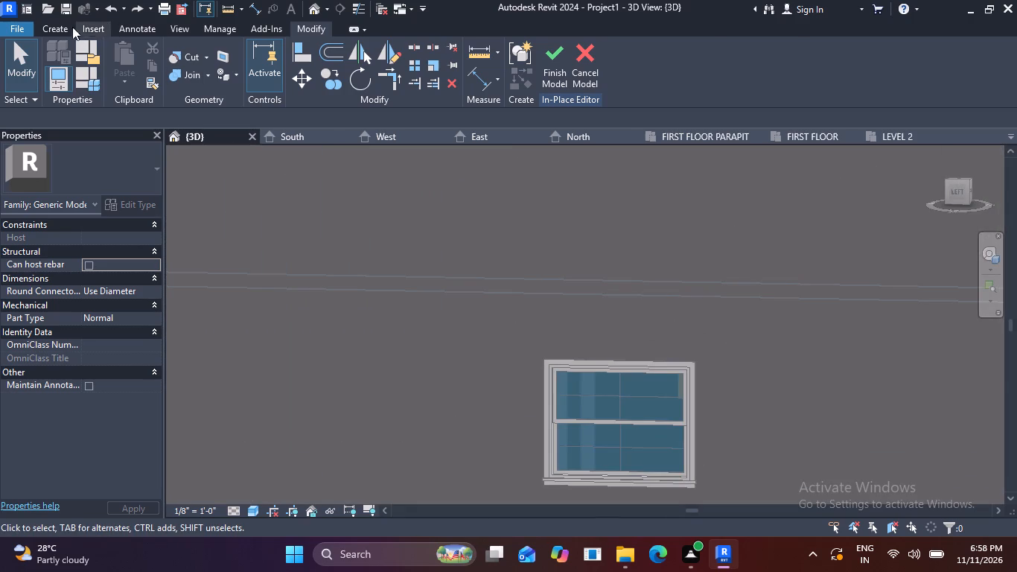
{"action": "left_click", "coordinate": [62, 25]}
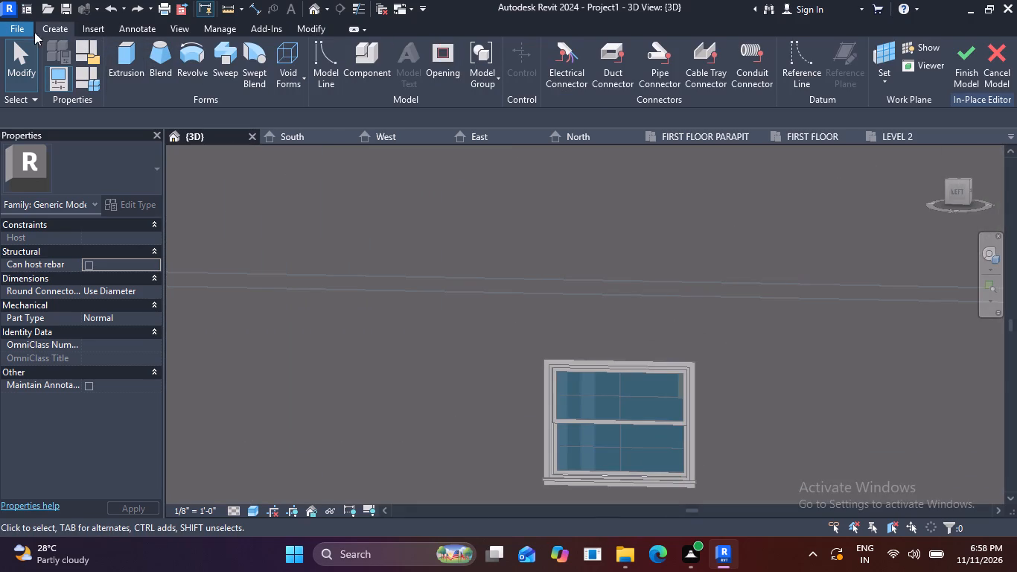
{"action": "left_click", "coordinate": [972, 63]}
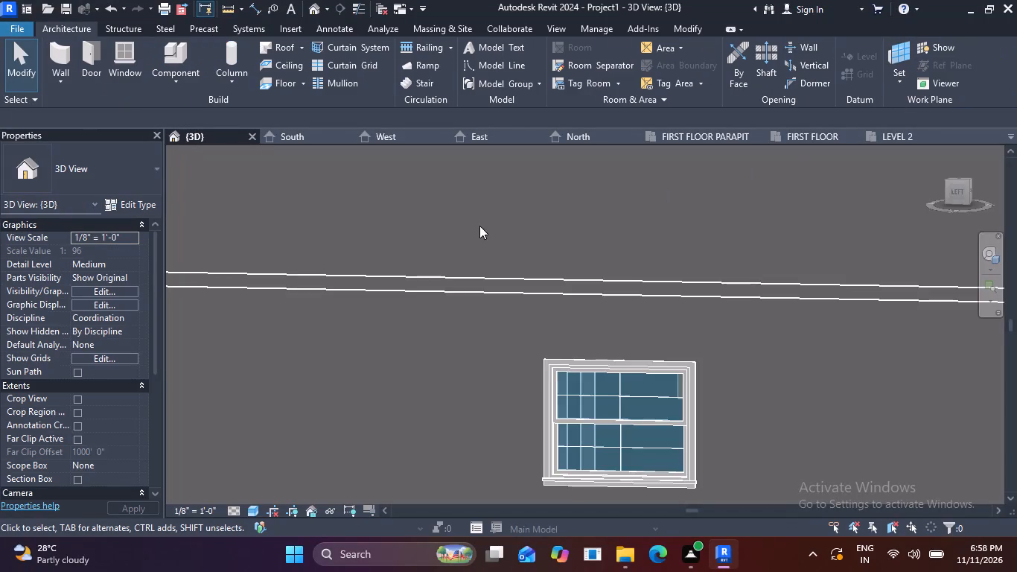
Create a new in-place component in the Generic Models category for the left side wall's window.
{"action": "scroll", "coordinate": [479, 226], "scroll_direction": "down", "scroll_amount": 3}
{"action": "left_click", "coordinate": [75, 28]}
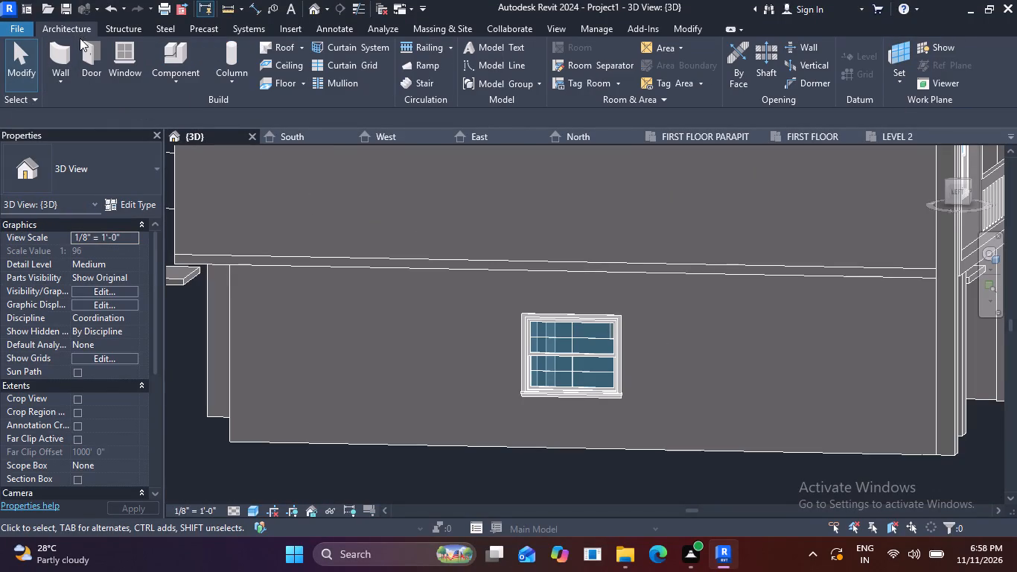
{"action": "left_click", "coordinate": [185, 80]}
{"action": "left_click", "coordinate": [203, 147]}
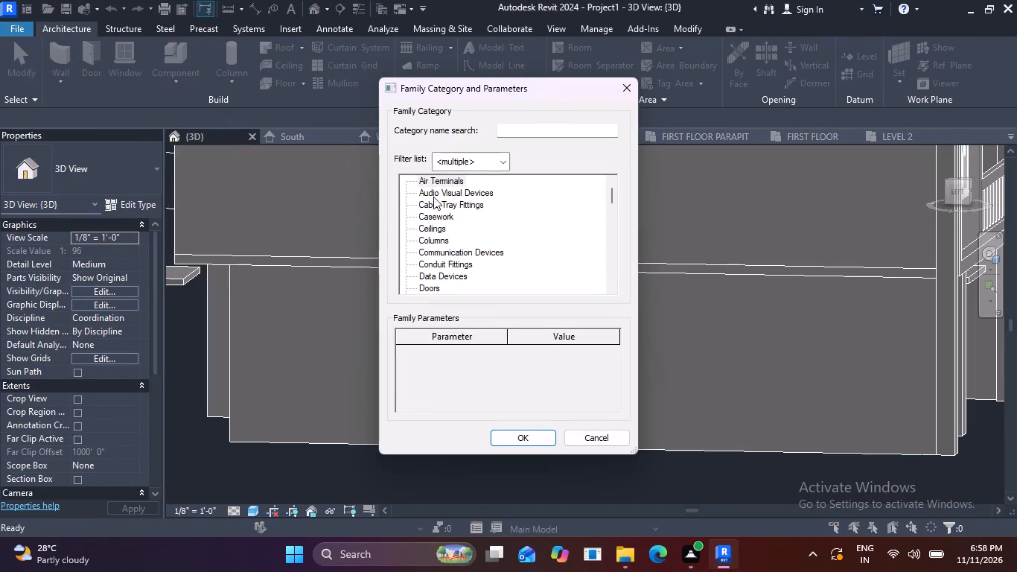
{"action": "scroll", "coordinate": [452, 226], "scroll_direction": "down", "scroll_amount": 15}
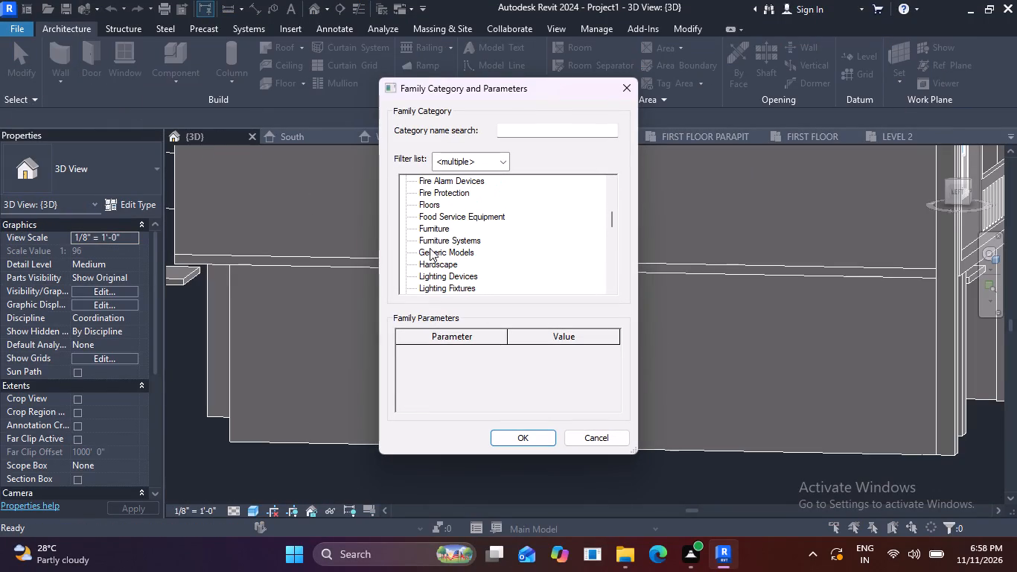
{"action": "left_click", "coordinate": [419, 254]}
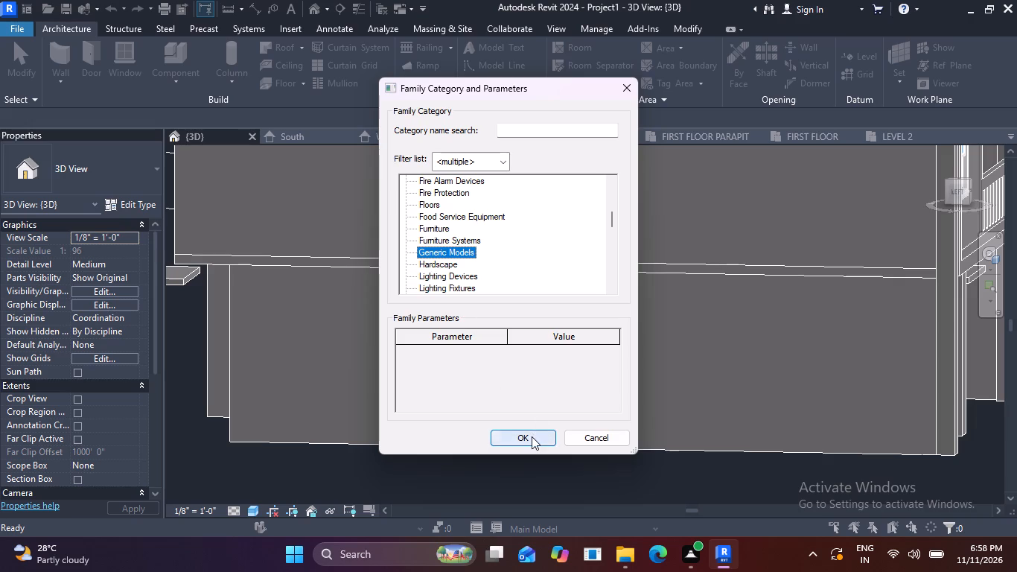
{"action": "left_click", "coordinate": [532, 436]}
{"action": "left_click", "coordinate": [518, 301]}
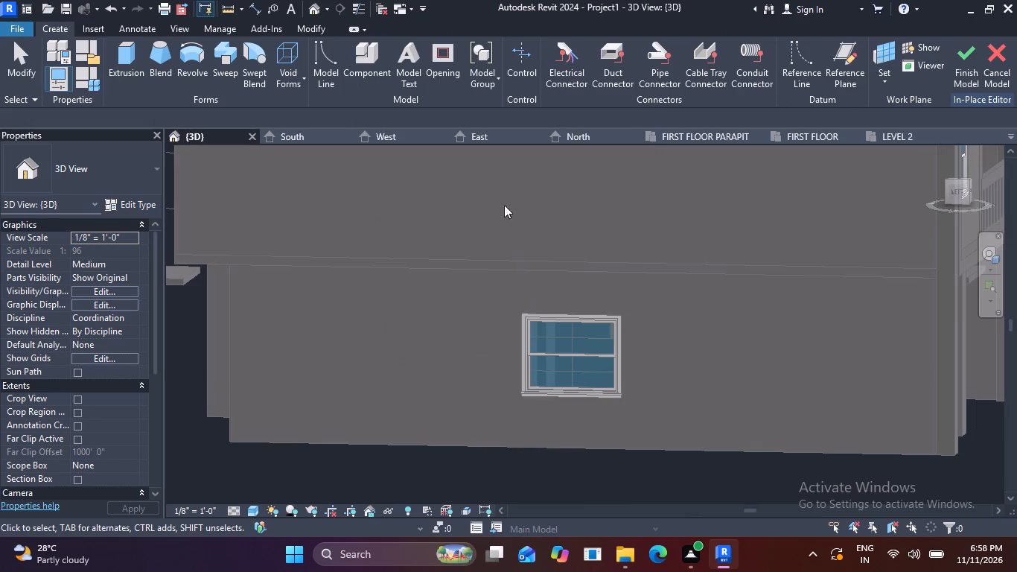
Start an extrusion for the left side window's sunshade with the left side wall's face as its work plane.
{"action": "left_click", "coordinate": [124, 53]}
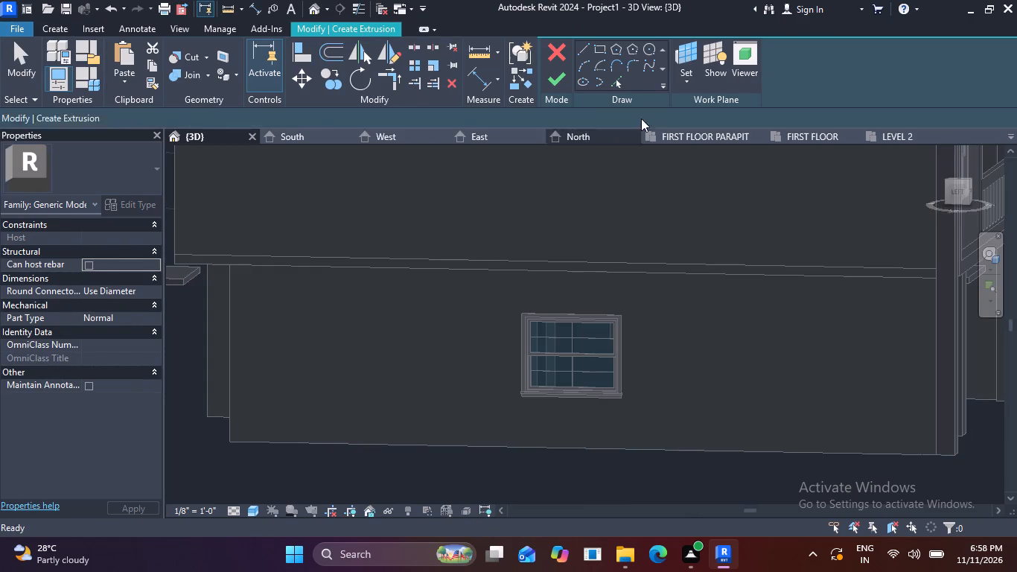
{"action": "left_click", "coordinate": [685, 81]}
{"action": "left_click", "coordinate": [691, 141]}
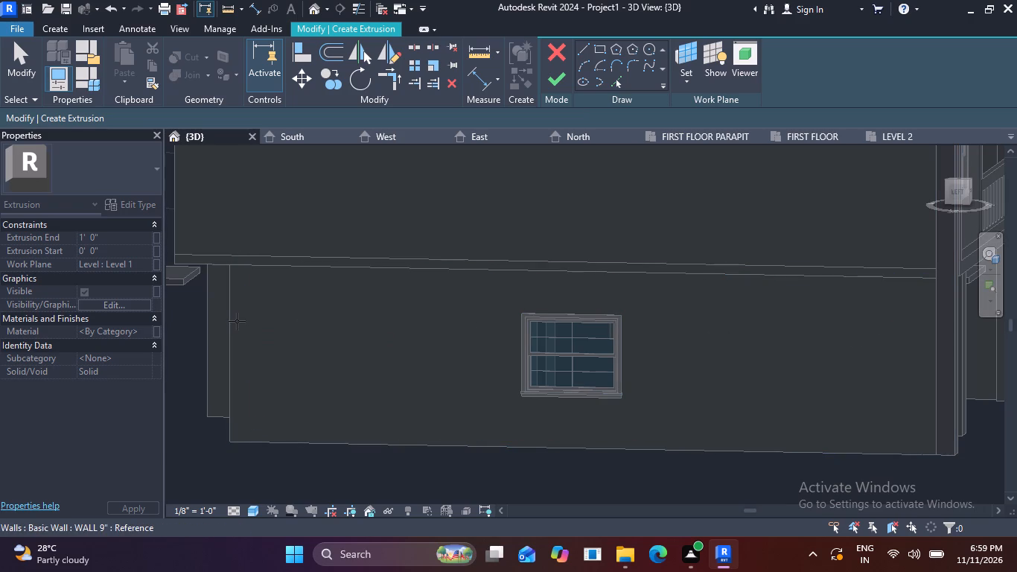
{"action": "left_click", "coordinate": [387, 273]}
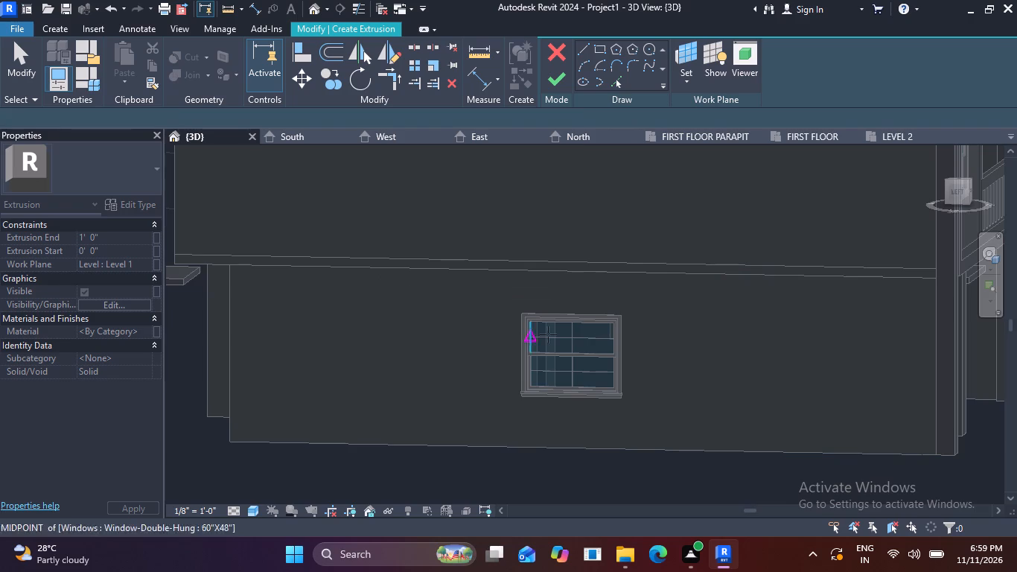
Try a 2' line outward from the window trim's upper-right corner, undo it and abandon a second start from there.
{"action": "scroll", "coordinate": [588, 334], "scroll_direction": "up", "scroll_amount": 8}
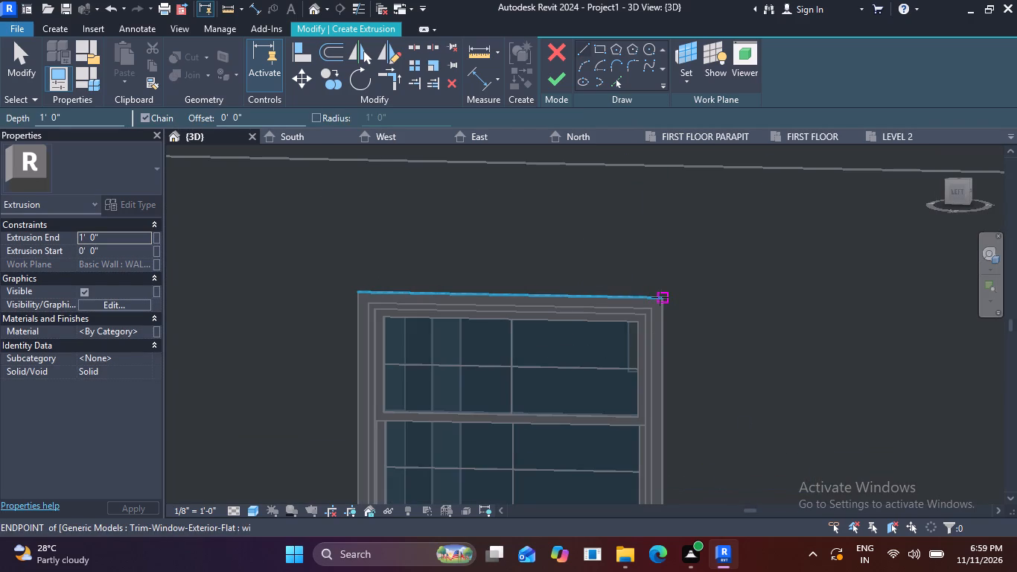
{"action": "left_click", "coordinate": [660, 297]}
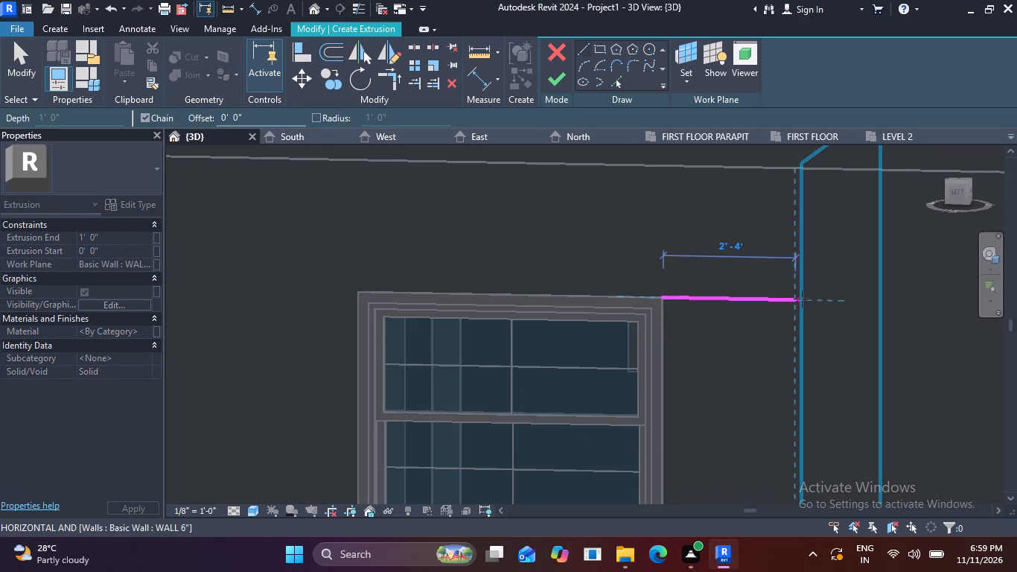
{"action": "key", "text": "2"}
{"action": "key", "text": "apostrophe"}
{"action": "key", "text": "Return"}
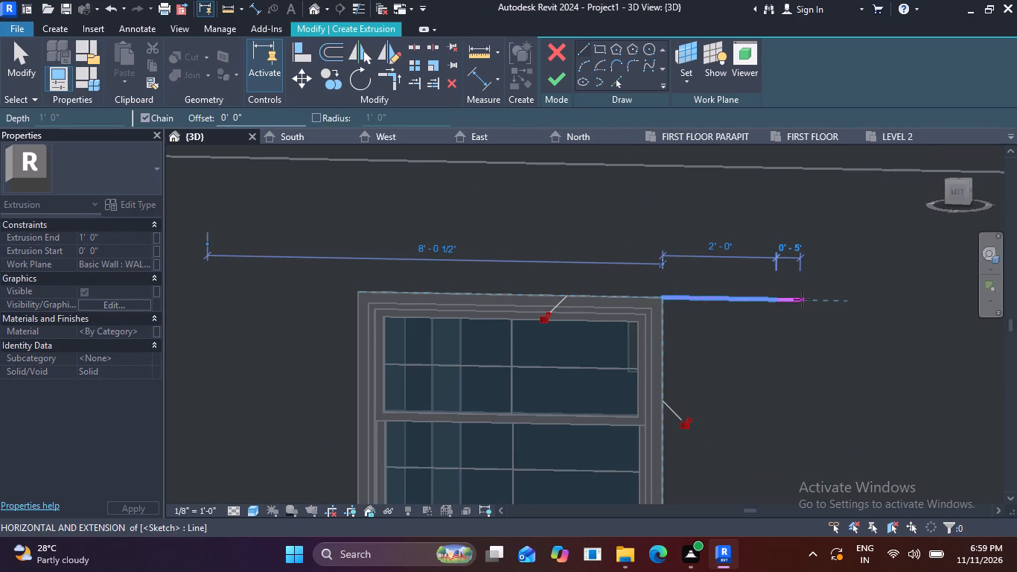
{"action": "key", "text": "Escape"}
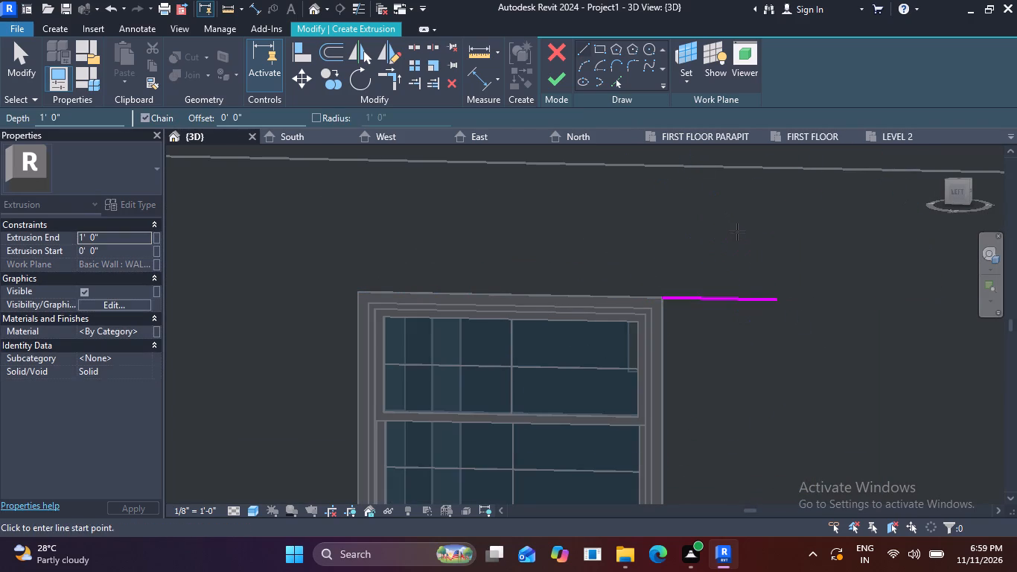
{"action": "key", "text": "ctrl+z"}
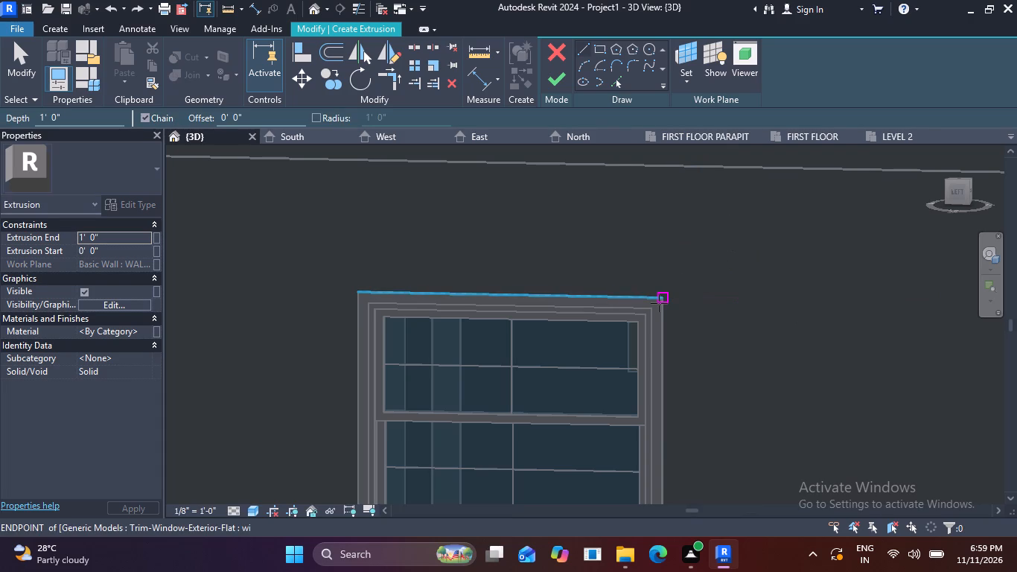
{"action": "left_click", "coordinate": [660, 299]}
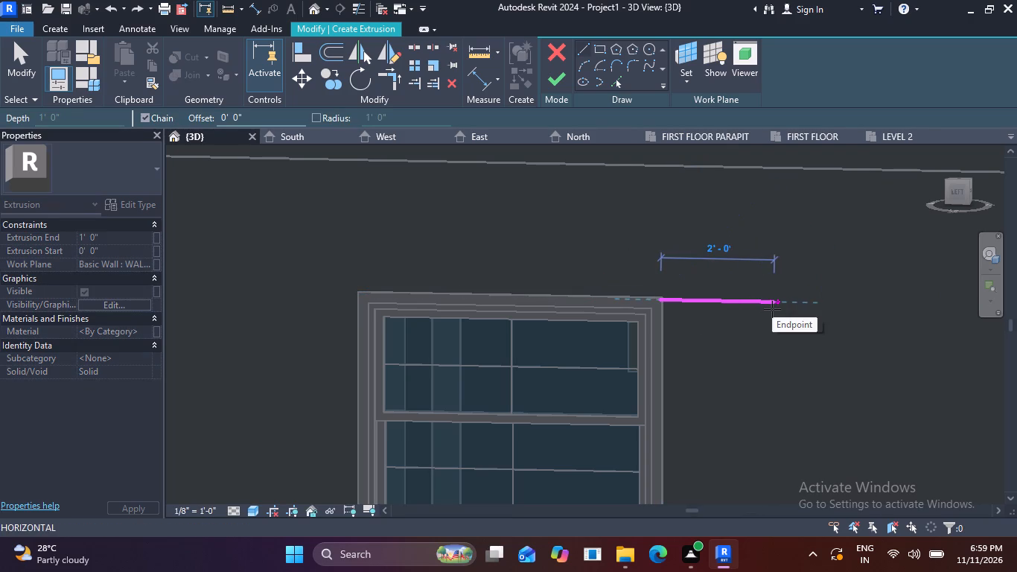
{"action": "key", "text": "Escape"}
From the window trim's upper-right corner, sketch a 1" line outward and a 4" line straight up.
{"action": "scroll", "coordinate": [685, 293], "scroll_direction": "up", "scroll_amount": 4}
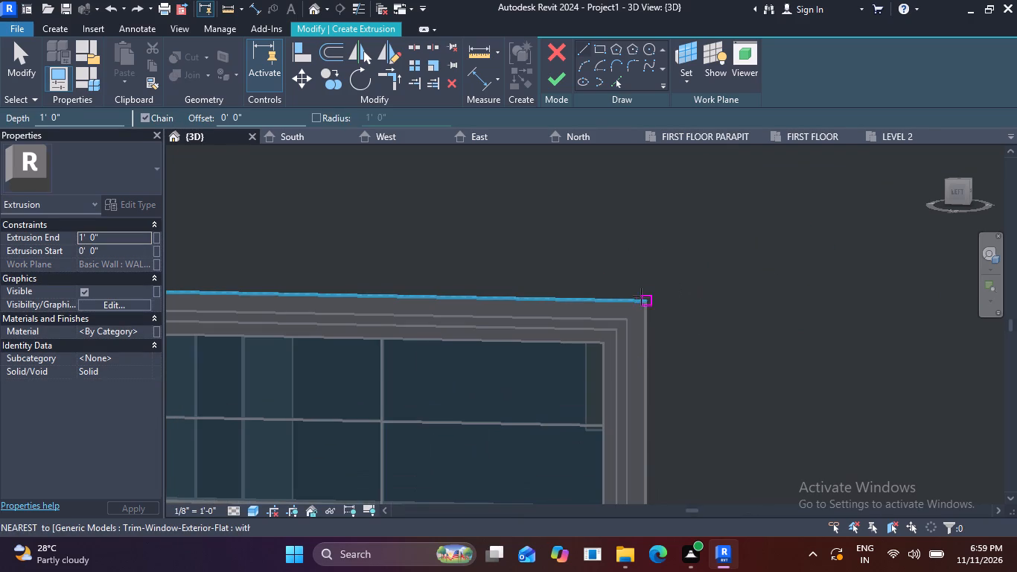
{"action": "left_click", "coordinate": [647, 299]}
{"action": "type", "text": "1\""}
{"action": "key", "text": "Return"}
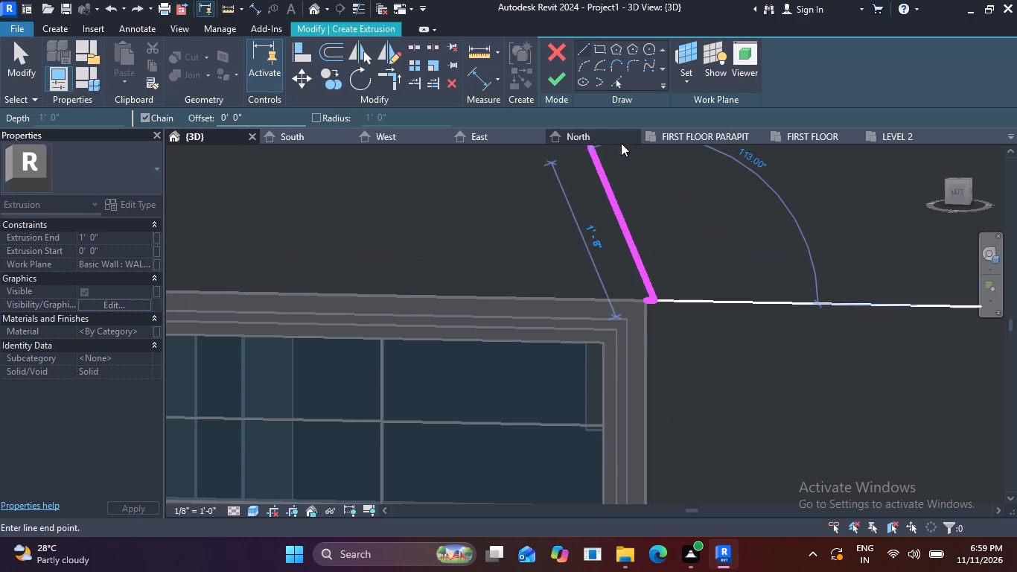
{"action": "middle_click_drag", "start_coordinate": [673, 167], "coordinate": [644, 254]}
{"action": "scroll", "coordinate": [645, 254], "scroll_direction": "down", "scroll_amount": 6}
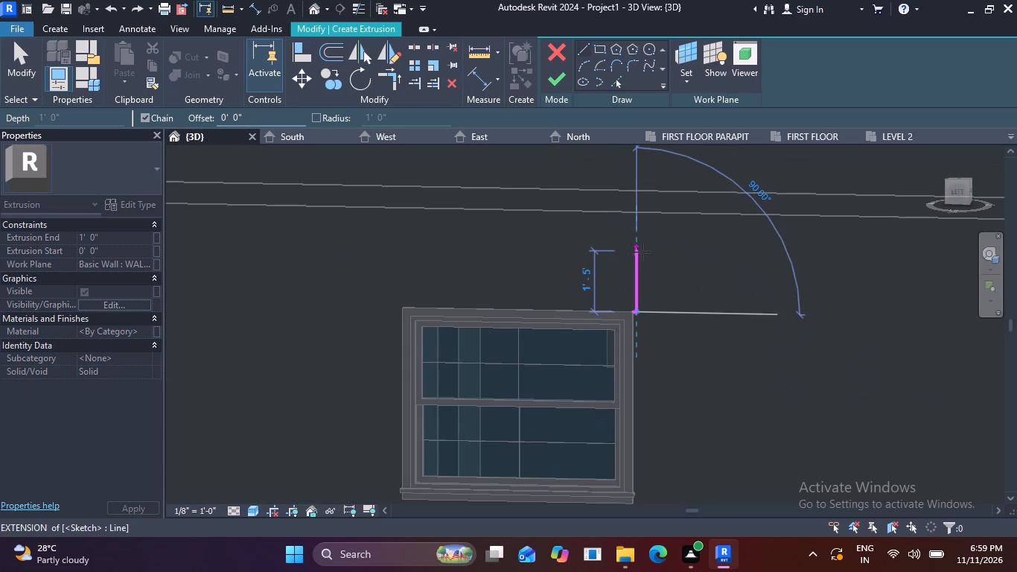
{"action": "type", "text": "4\""}
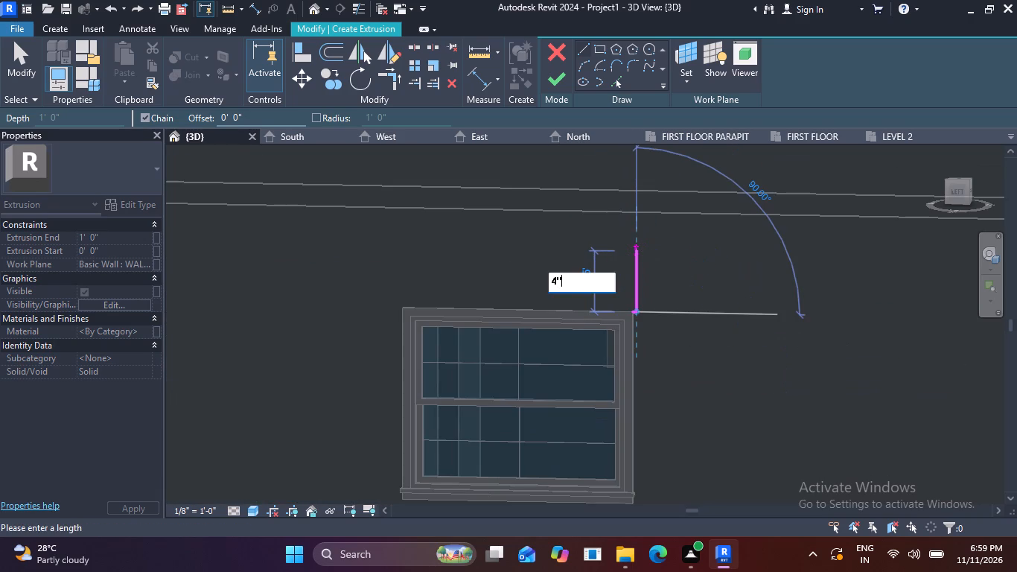
{"action": "key", "text": "Return"}
{"action": "key", "text": "Escape"}
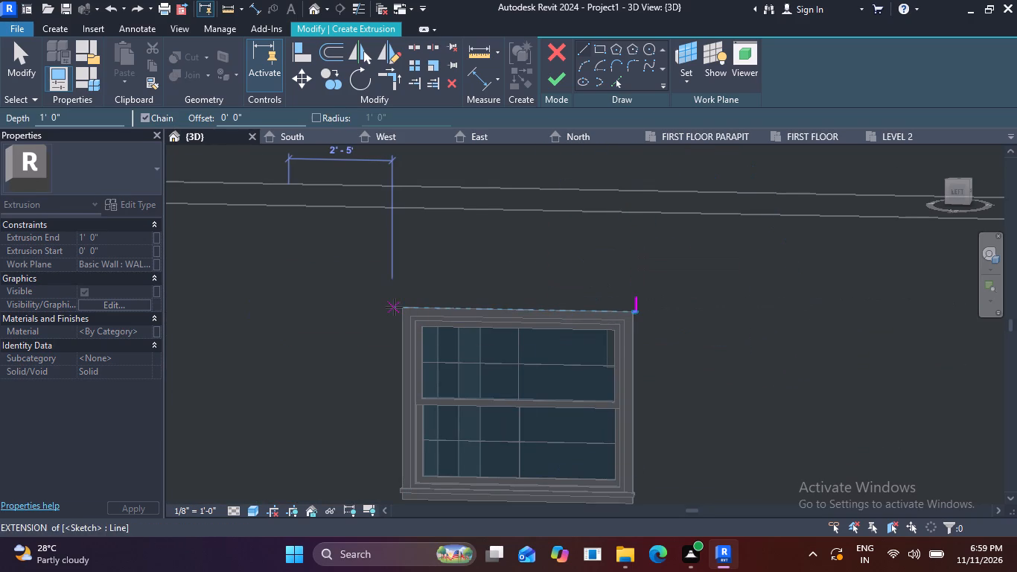
From the trim's upper-left corner, sketch 1" outward and 4" up, and join across to the opposite 4" line's top end.
{"action": "left_click", "coordinate": [402, 308]}
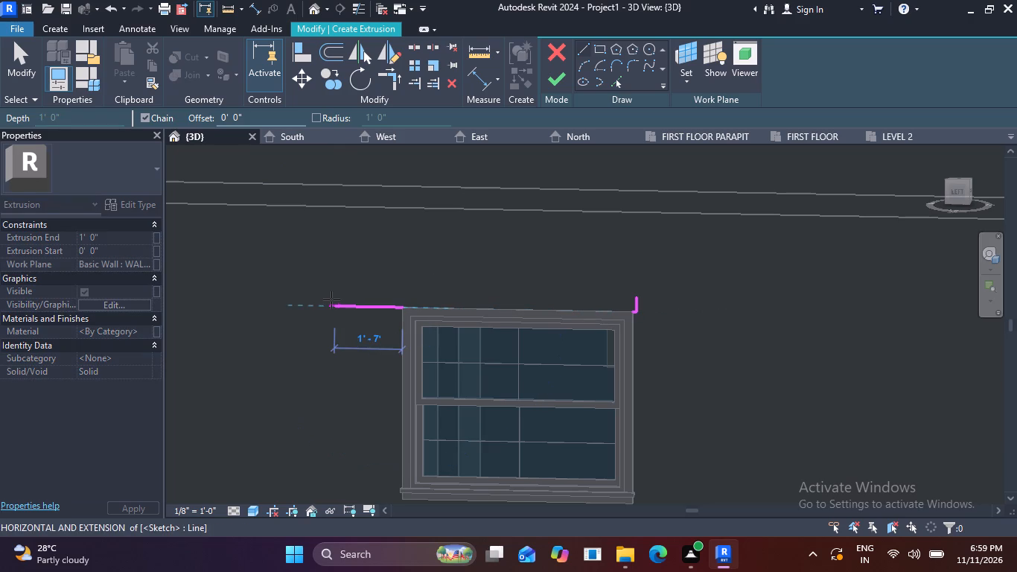
{"action": "type", "text": "1\""}
{"action": "key", "text": "Return"}
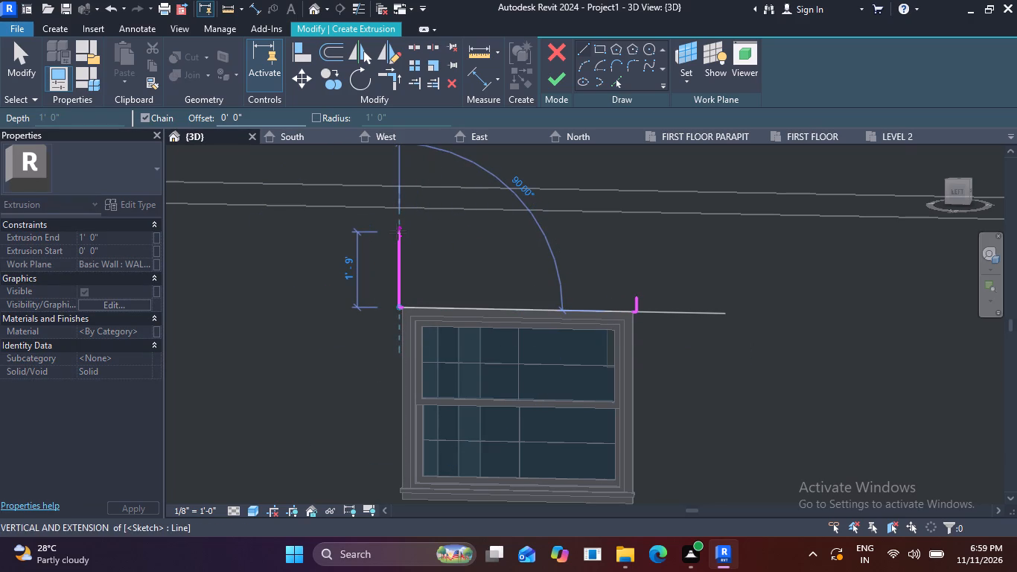
{"action": "type", "text": "4\""}
{"action": "key", "text": "Return"}
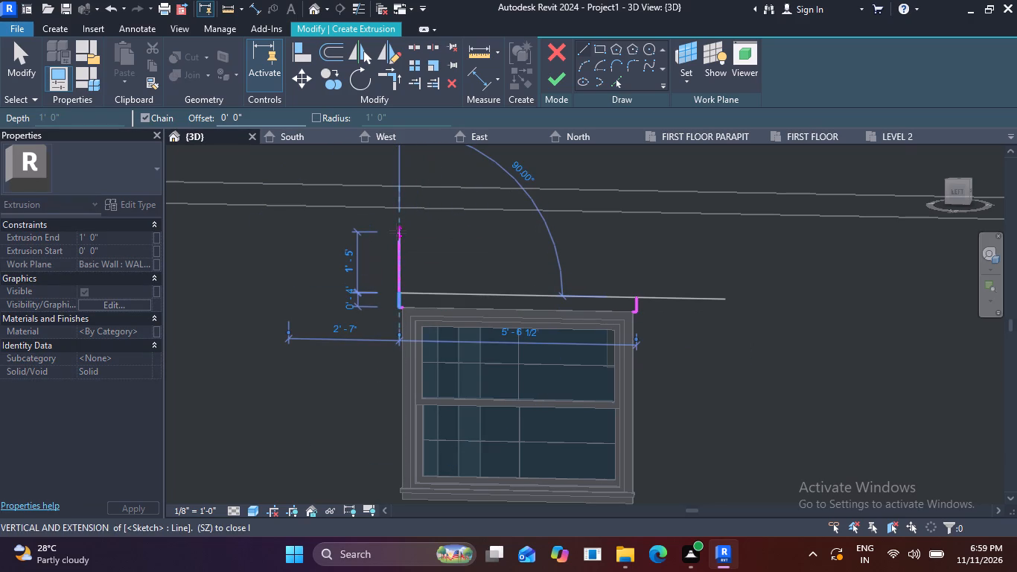
{"action": "left_click", "coordinate": [635, 296]}
Close the sunshade profile with a line along the trim's top edge between its two upper corners and finish the extrusion sketch.
{"action": "scroll", "coordinate": [628, 314], "scroll_direction": "up", "scroll_amount": 11}
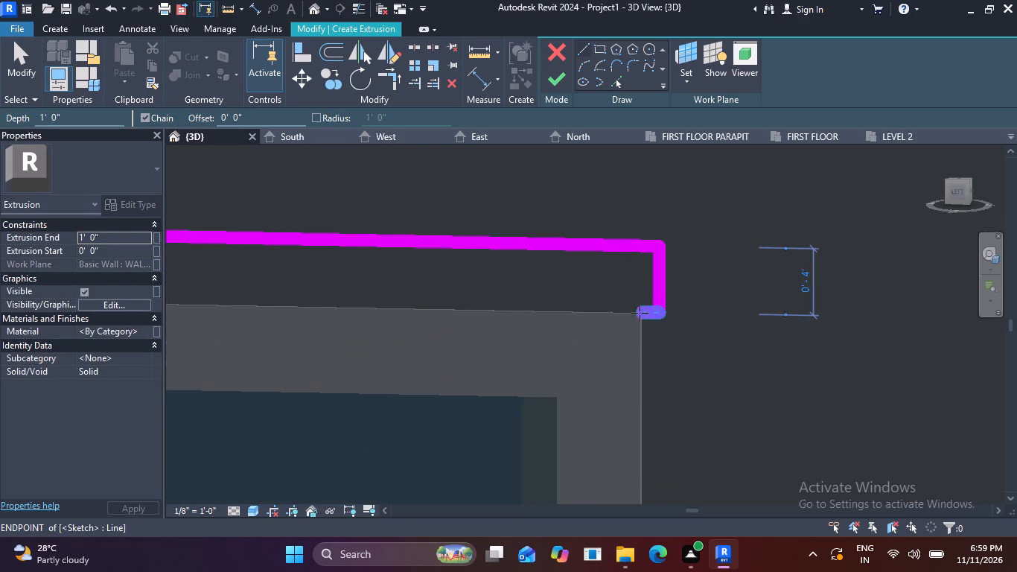
{"action": "left_click", "coordinate": [641, 315]}
{"action": "scroll", "coordinate": [459, 305], "scroll_direction": "down", "scroll_amount": 3}
{"action": "middle_click_drag", "start_coordinate": [457, 308], "coordinate": [795, 308]}
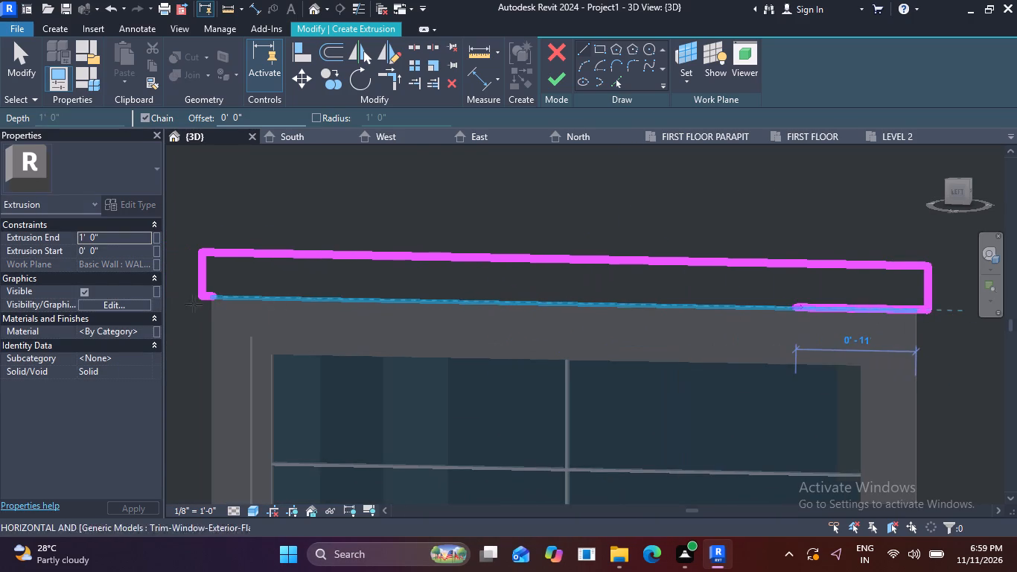
{"action": "left_click", "coordinate": [211, 296]}
{"action": "scroll", "coordinate": [410, 237], "scroll_direction": "down", "scroll_amount": 2}
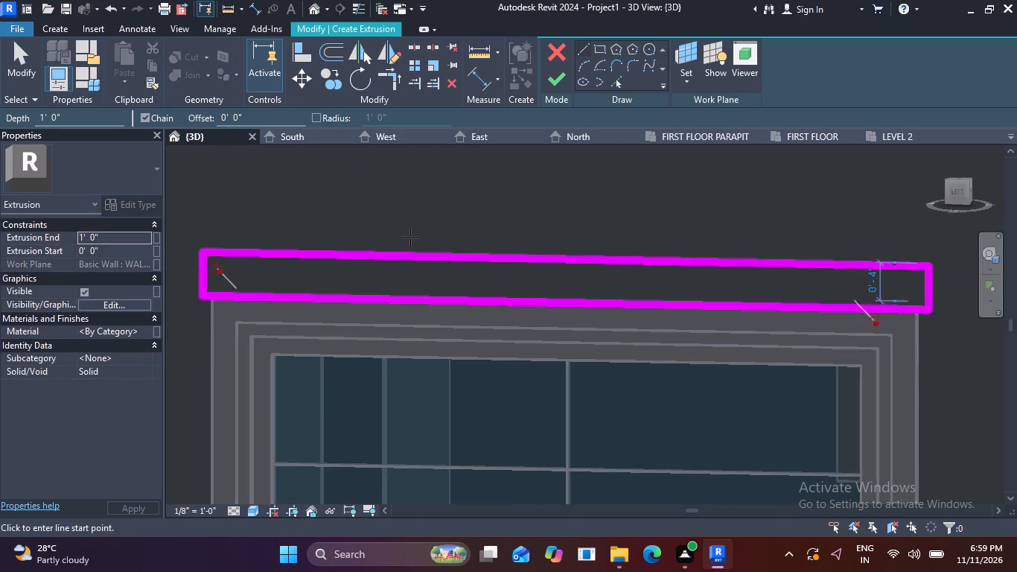
{"action": "scroll", "coordinate": [410, 237], "scroll_direction": "down", "scroll_amount": 4}
{"action": "left_click", "coordinate": [558, 78]}
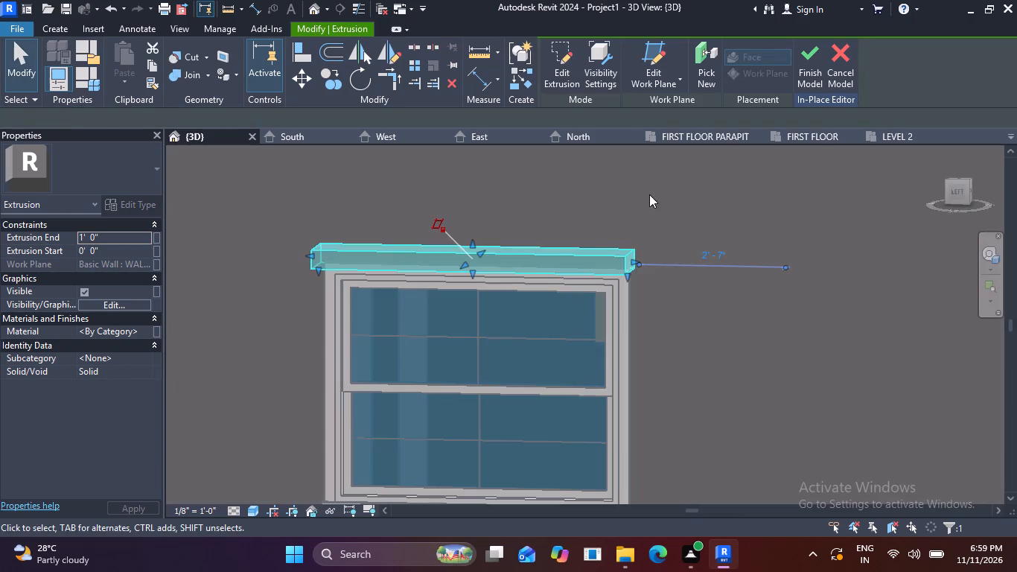
Set the left window sunshade's Extrusion End to 2'.
{"action": "scroll", "coordinate": [520, 255], "scroll_direction": "down", "scroll_amount": 3}
{"action": "left_click", "coordinate": [116, 232]}
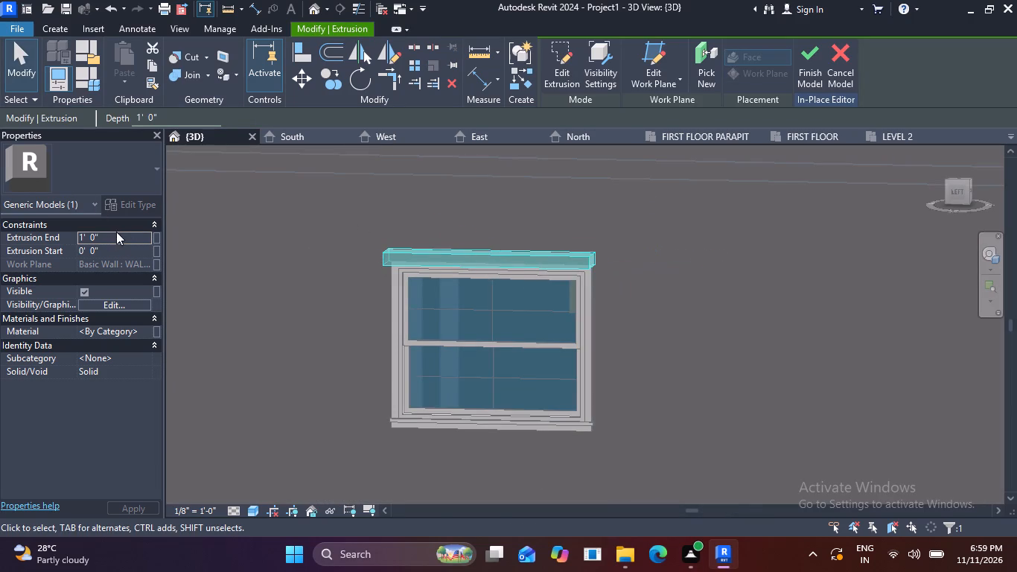
{"action": "key", "text": "BackSpace"}
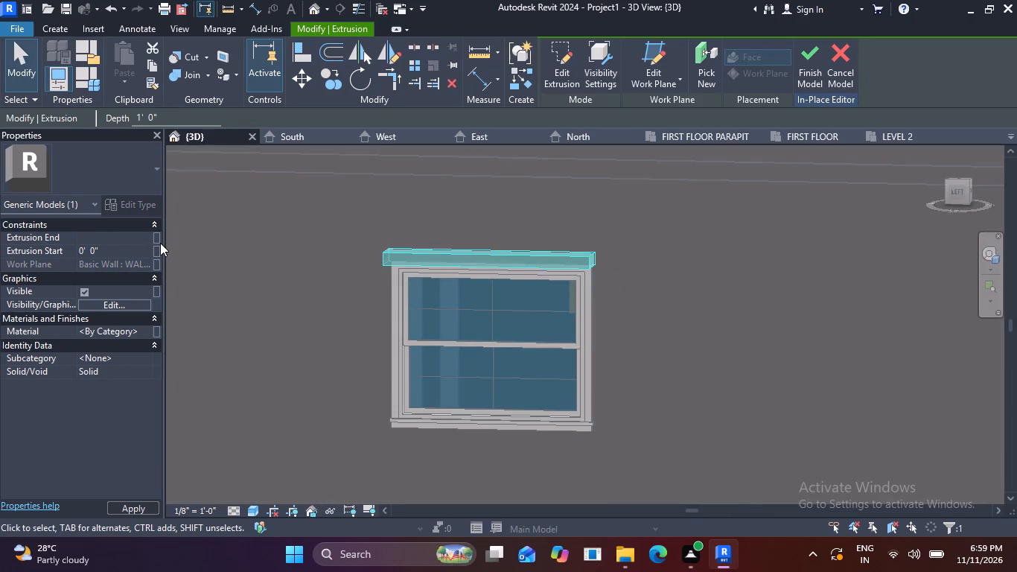
{"action": "type", "text": "2'"}
{"action": "key", "text": "Return"}
{"action": "scroll", "coordinate": [789, 250], "scroll_direction": "down", "scroll_amount": 5}
{"action": "middle_click_drag", "start_coordinate": [791, 278], "coordinate": [755, 382]}
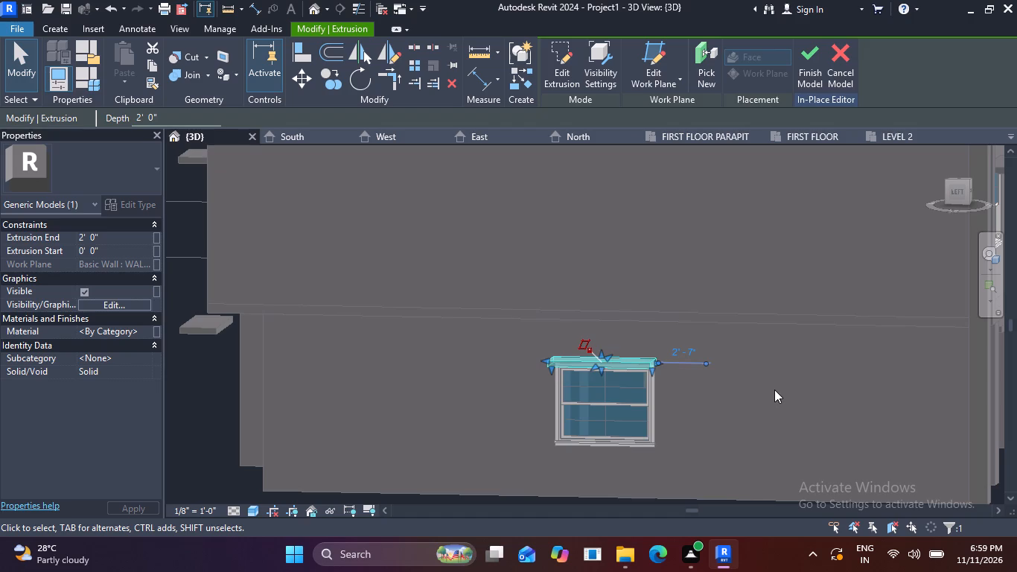
{"action": "key", "text": "Escape"}
Finish the left side window's in-place sunshade model without saving the project.
{"action": "left_click", "coordinate": [538, 48]}
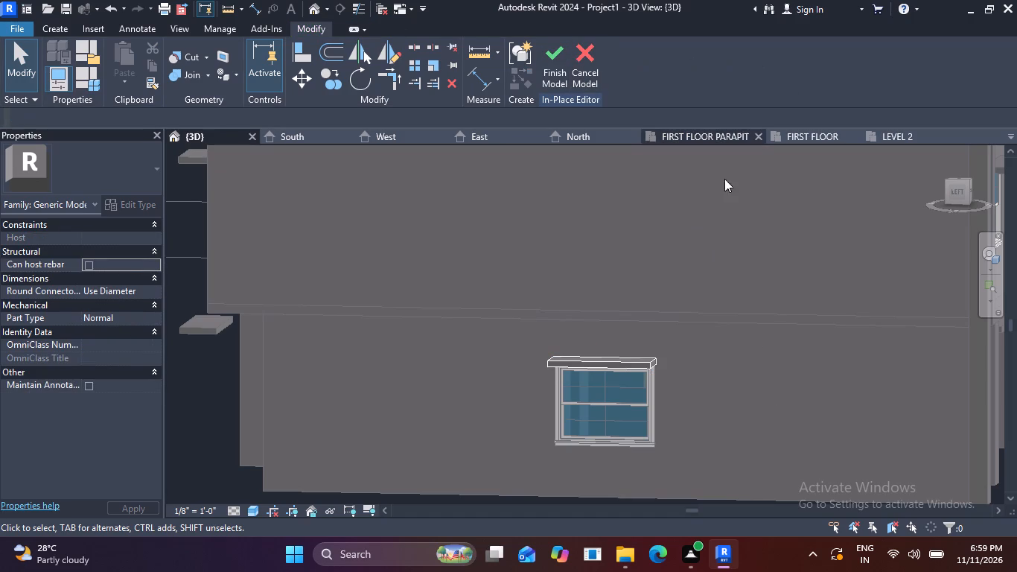
{"action": "left_click", "coordinate": [560, 63]}
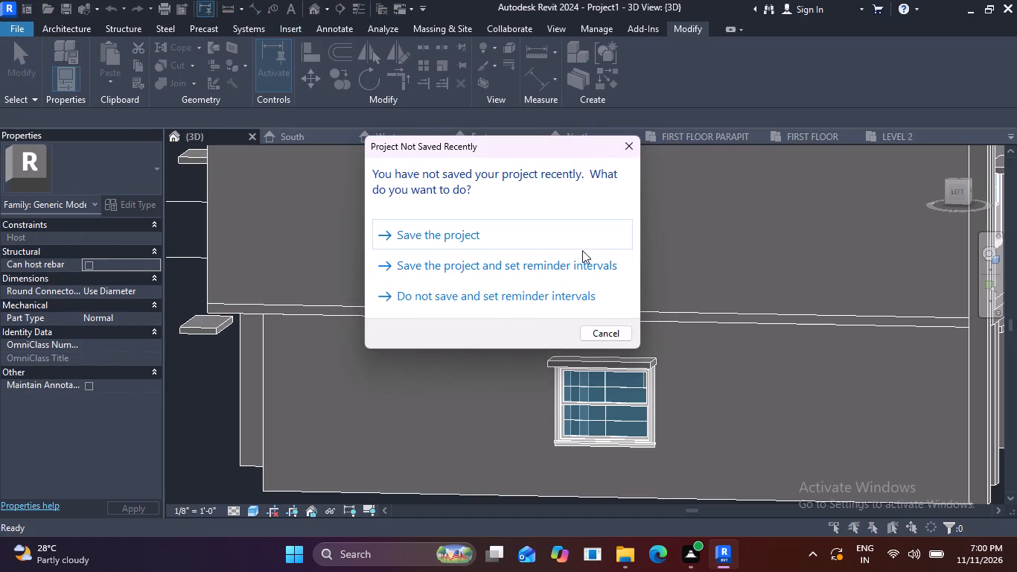
{"action": "left_click", "coordinate": [628, 144]}
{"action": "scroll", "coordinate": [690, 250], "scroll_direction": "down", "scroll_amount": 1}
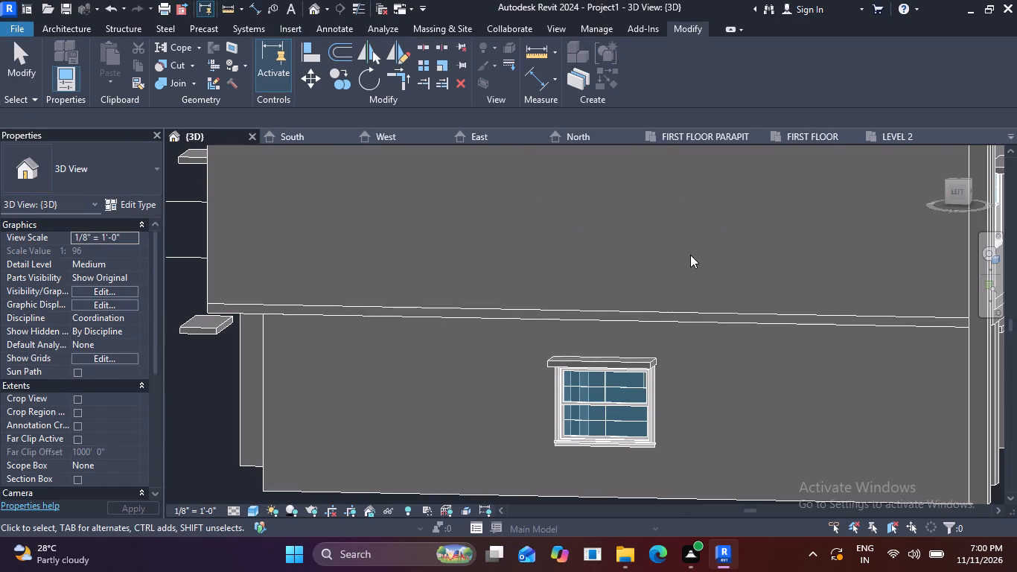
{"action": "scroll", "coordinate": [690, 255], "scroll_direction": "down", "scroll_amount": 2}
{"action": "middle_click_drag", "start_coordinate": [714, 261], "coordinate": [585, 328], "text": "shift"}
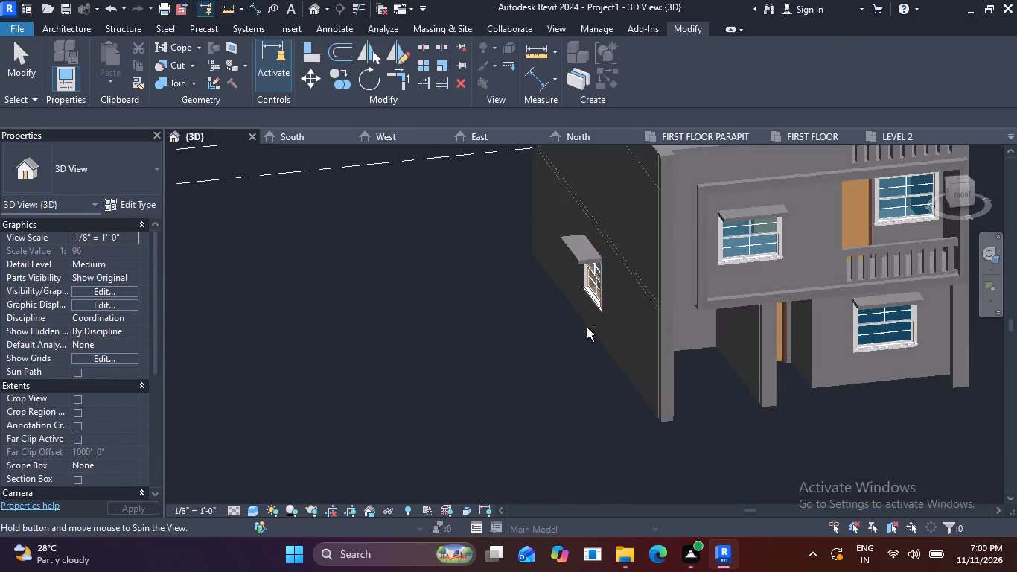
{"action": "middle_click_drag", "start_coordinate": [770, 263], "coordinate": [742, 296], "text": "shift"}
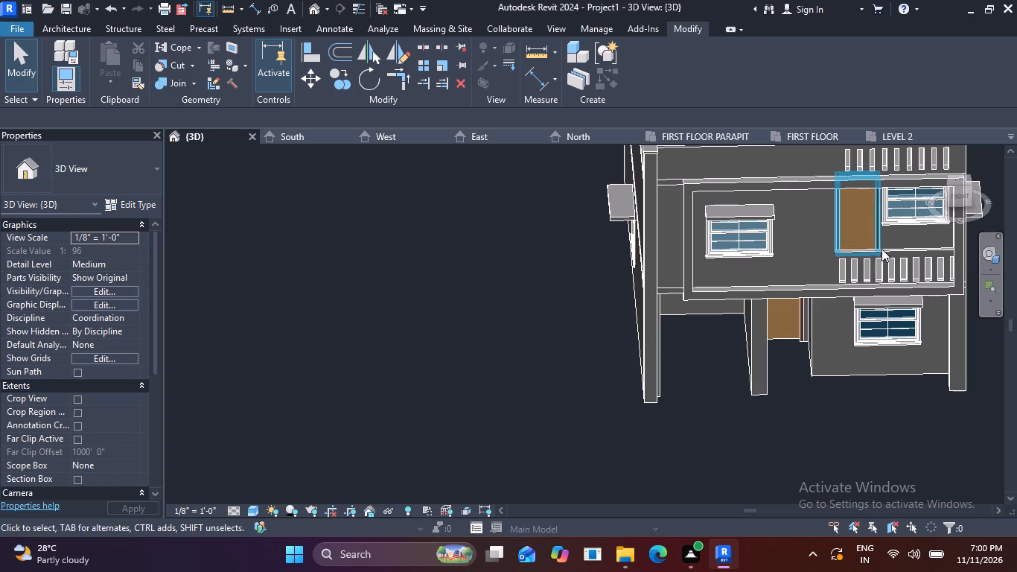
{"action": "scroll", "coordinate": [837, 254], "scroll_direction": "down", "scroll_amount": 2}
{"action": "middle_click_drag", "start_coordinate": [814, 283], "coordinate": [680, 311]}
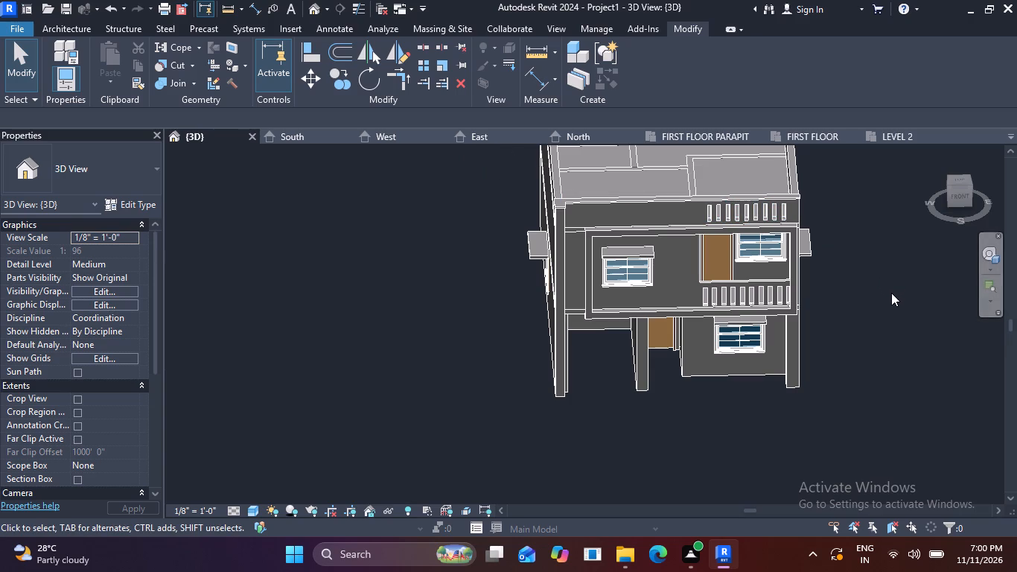
Display the Project Browser alongside the 3D view of the house.
{"action": "right_click", "coordinate": [407, 263]}
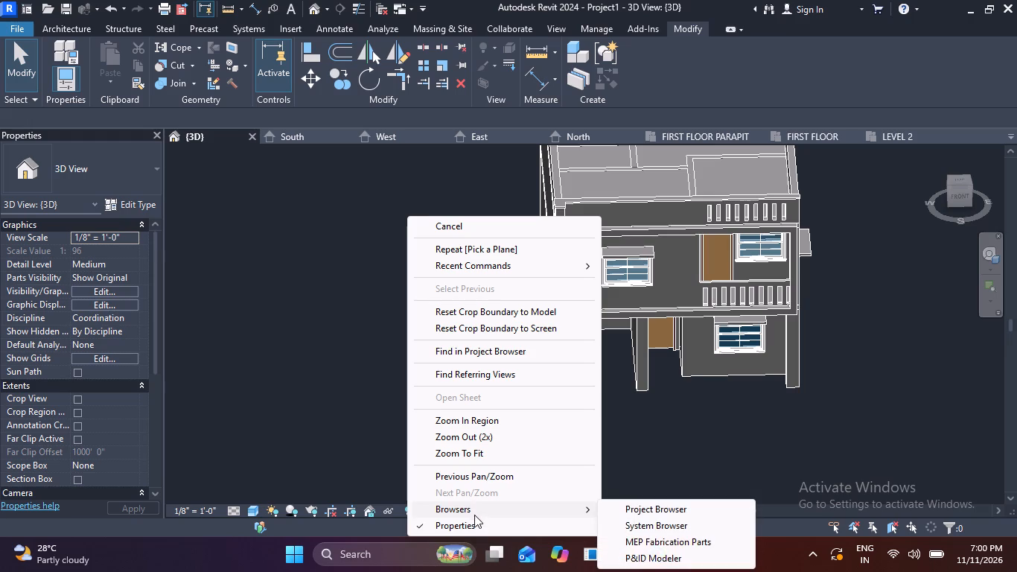
{"action": "left_click", "coordinate": [475, 506]}
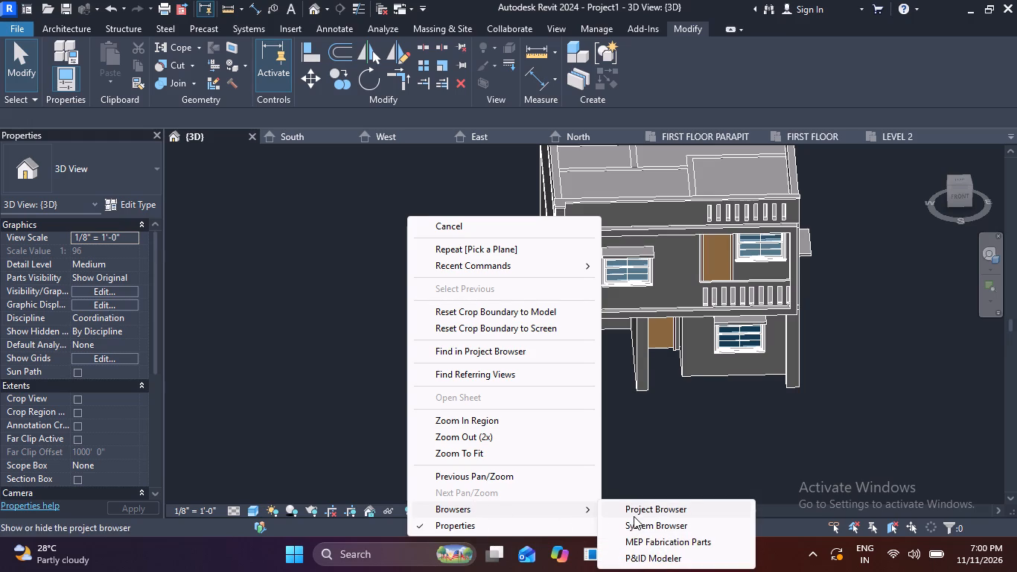
{"action": "left_click", "coordinate": [645, 511]}
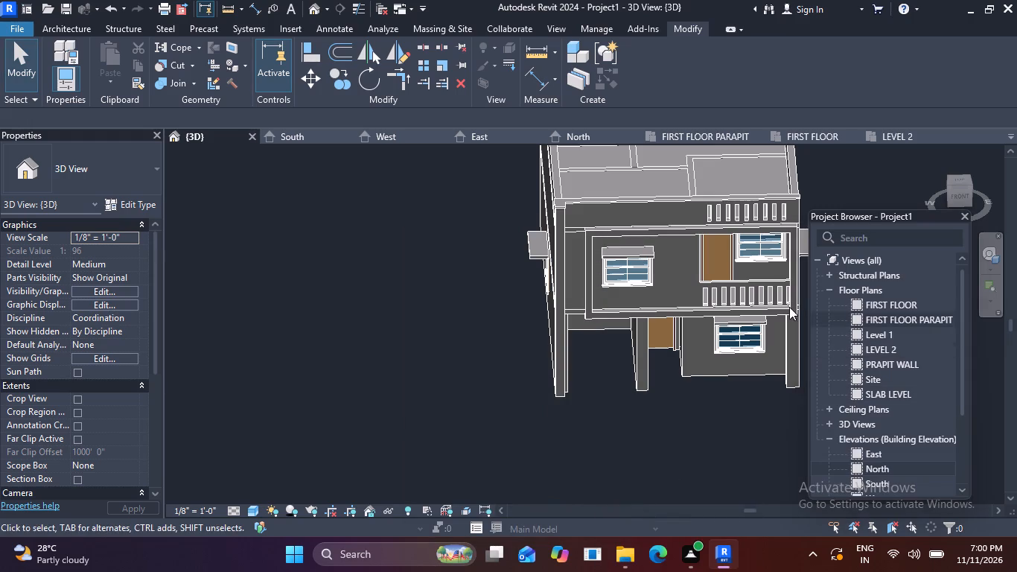
{"action": "middle_click_drag", "start_coordinate": [692, 273], "coordinate": [509, 326]}
{"action": "scroll", "coordinate": [529, 311], "scroll_direction": "down", "scroll_amount": 3}
{"action": "middle_click_drag", "start_coordinate": [616, 287], "coordinate": [610, 343]}
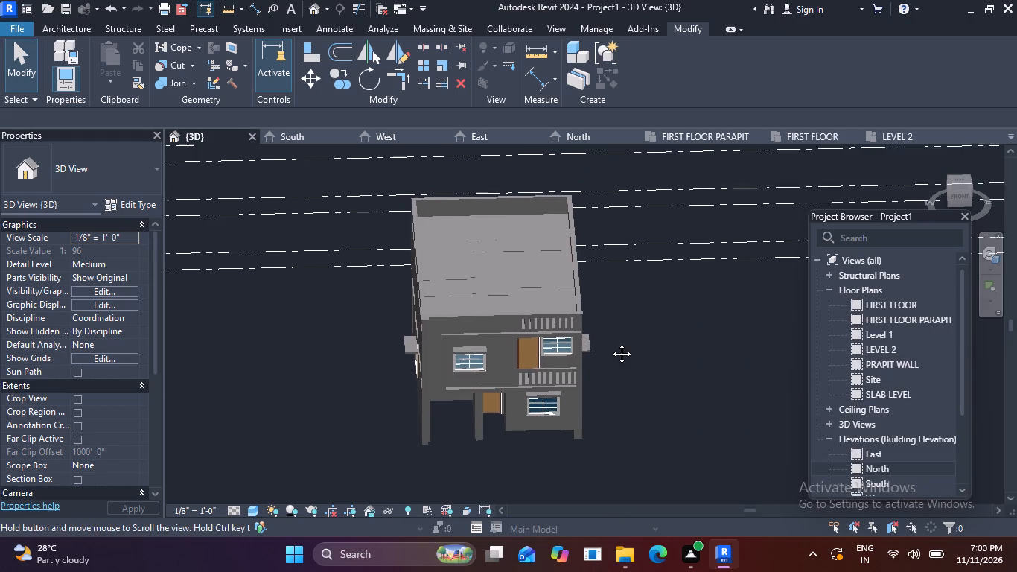
Open the North elevation and examine the house's level lines and their heads at both ends.
{"action": "middle_click_drag", "start_coordinate": [610, 343], "coordinate": [610, 345]}
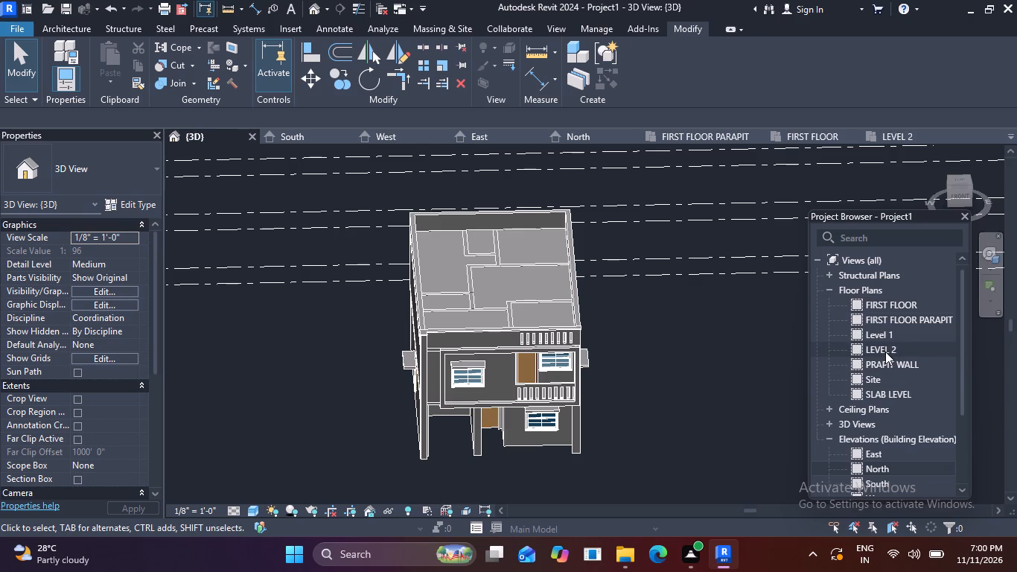
{"action": "triple_click", "coordinate": [861, 463]}
{"action": "scroll", "coordinate": [715, 407], "scroll_direction": "down", "scroll_amount": 14}
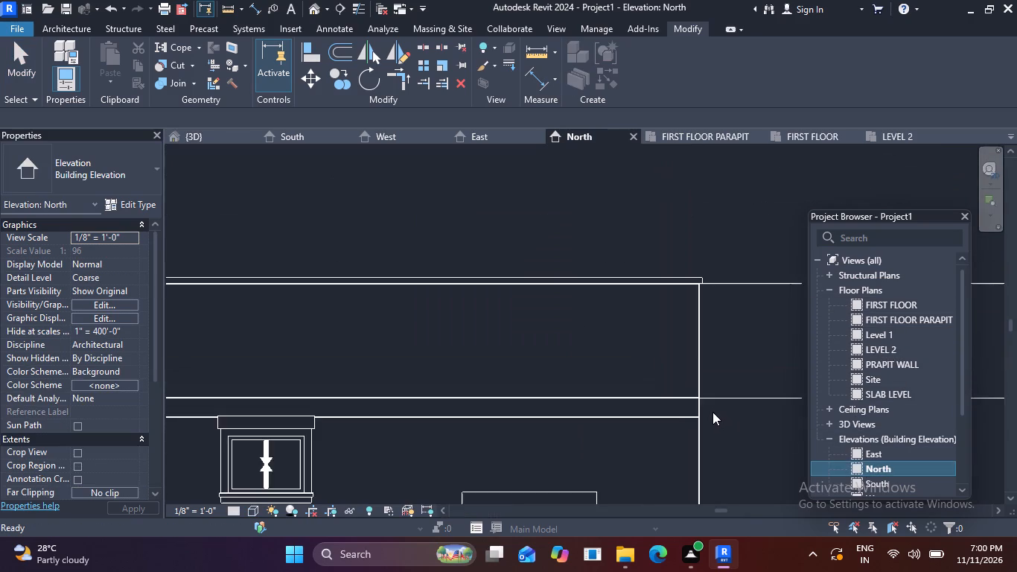
{"action": "scroll", "coordinate": [712, 412], "scroll_direction": "down", "scroll_amount": 7}
{"action": "middle_click_drag", "start_coordinate": [707, 416], "coordinate": [606, 229]}
{"action": "scroll", "coordinate": [625, 337], "scroll_direction": "down", "scroll_amount": 1}
{"action": "middle_click_drag", "start_coordinate": [634, 377], "coordinate": [592, 230]}
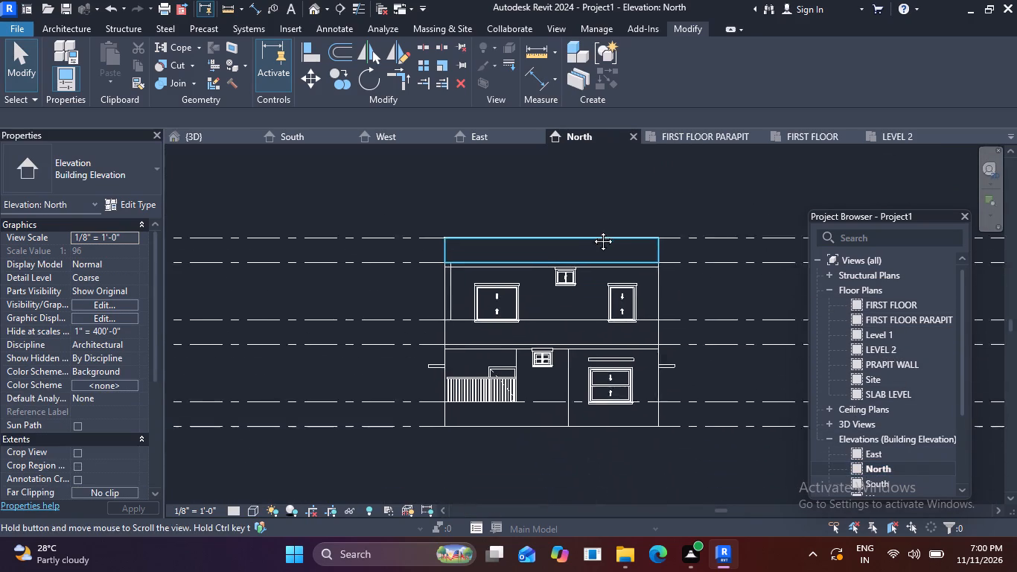
{"action": "middle_click_drag", "start_coordinate": [592, 230], "coordinate": [520, 183]}
{"action": "scroll", "coordinate": [509, 243], "scroll_direction": "down", "scroll_amount": 3}
{"action": "middle_click_drag", "start_coordinate": [627, 278], "coordinate": [385, 261]}
{"action": "scroll", "coordinate": [647, 306], "scroll_direction": "up", "scroll_amount": 4}
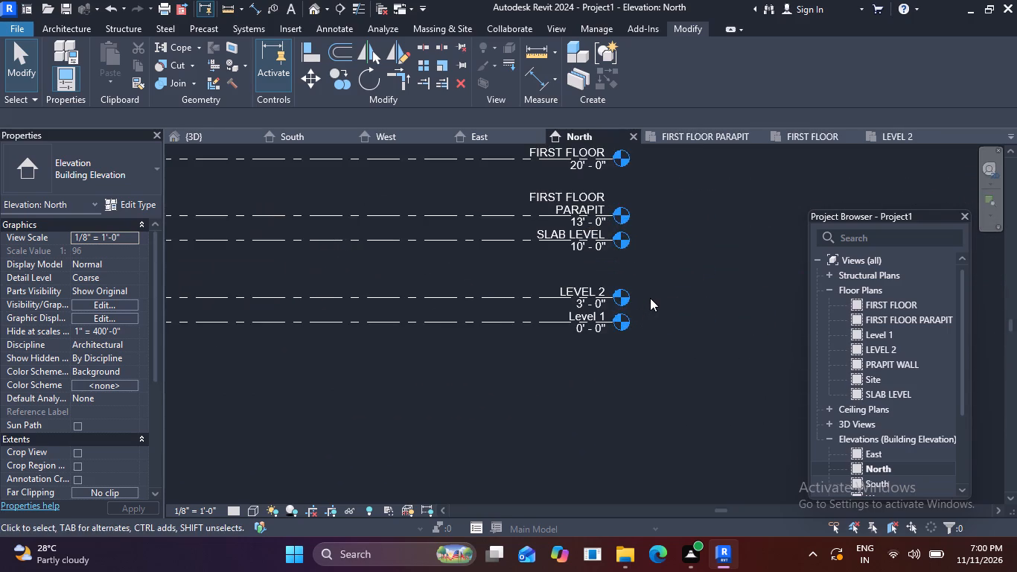
{"action": "scroll", "coordinate": [576, 341], "scroll_direction": "down", "scroll_amount": 1}
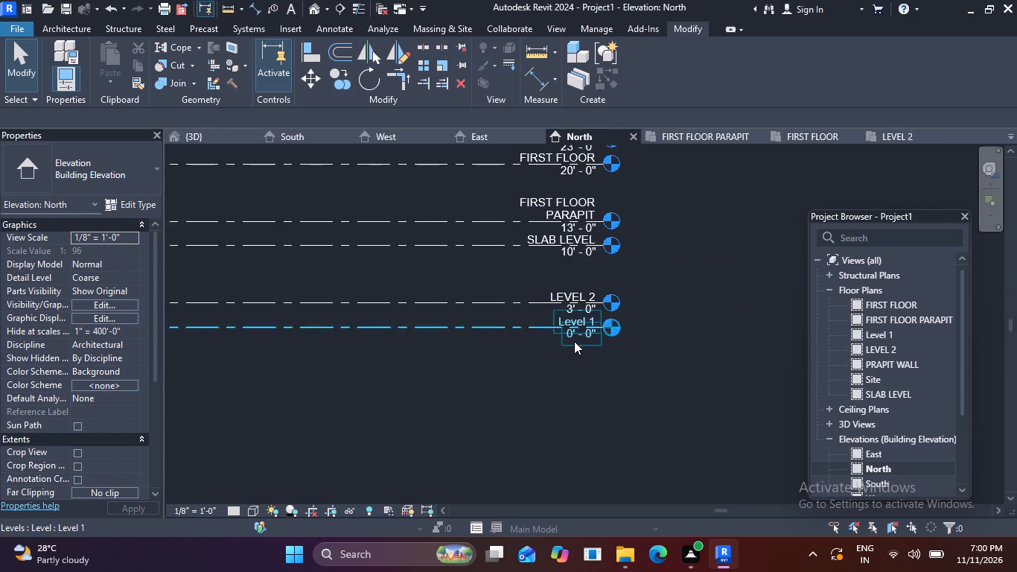
{"action": "middle_click_drag", "start_coordinate": [552, 360], "coordinate": [635, 401]}
{"action": "scroll", "coordinate": [672, 381], "scroll_direction": "down", "scroll_amount": 3}
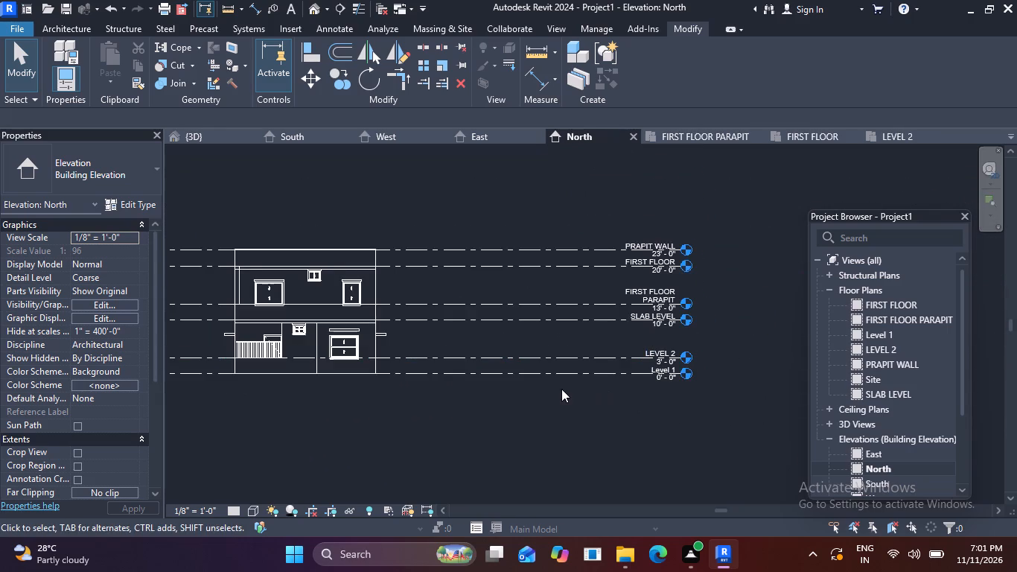
{"action": "middle_click_drag", "start_coordinate": [593, 395], "coordinate": [669, 397]}
{"action": "scroll", "coordinate": [744, 388], "scroll_direction": "down", "scroll_amount": 4}
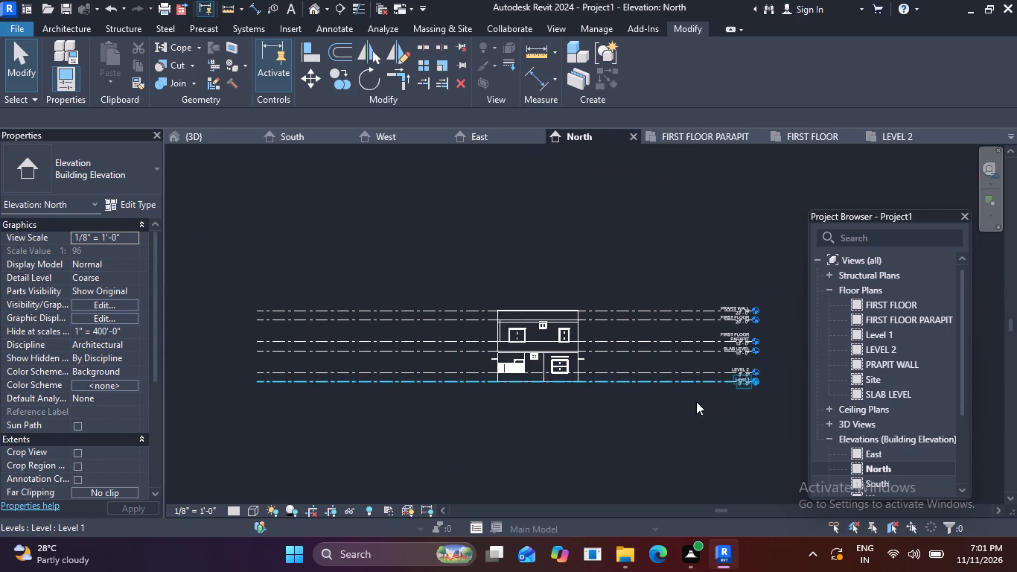
{"action": "middle_click_drag", "start_coordinate": [640, 398], "coordinate": [689, 398]}
{"action": "scroll", "coordinate": [526, 387], "scroll_direction": "up", "scroll_amount": 5}
{"action": "scroll", "coordinate": [520, 384], "scroll_direction": "down", "scroll_amount": 5}
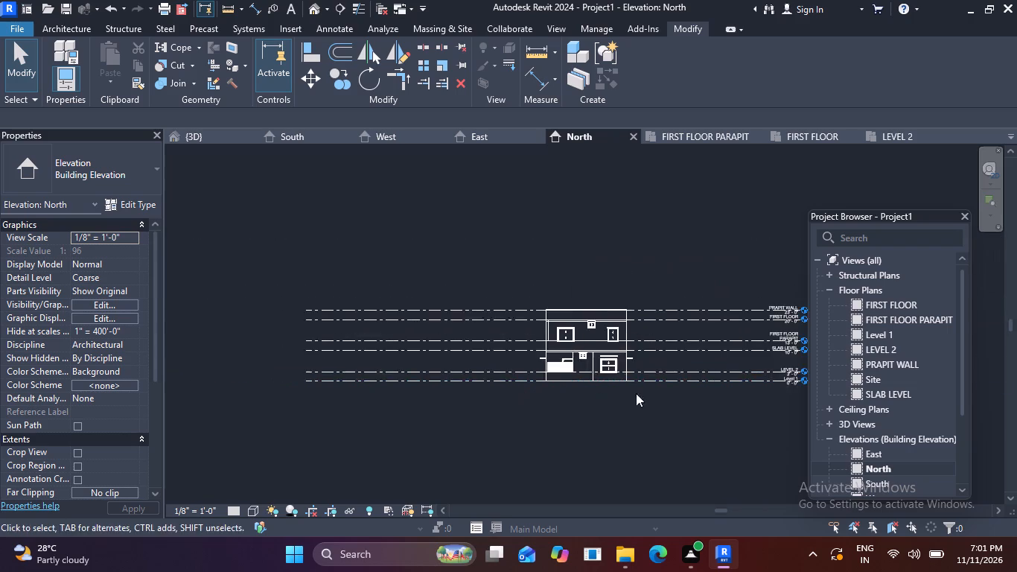
{"action": "middle_click_drag", "start_coordinate": [662, 391], "coordinate": [458, 372]}
{"action": "scroll", "coordinate": [620, 366], "scroll_direction": "up", "scroll_amount": 5}
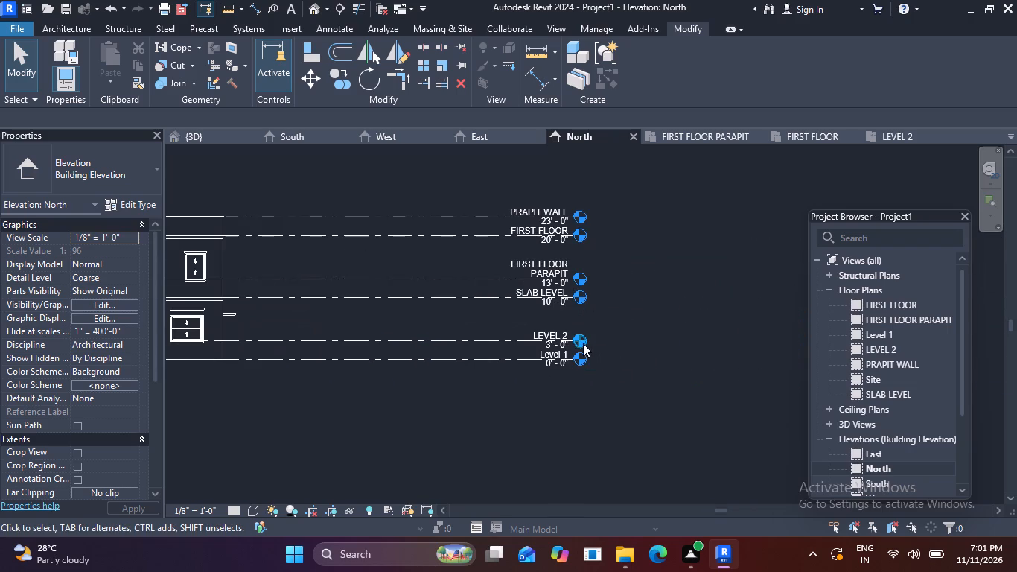
{"action": "scroll", "coordinate": [538, 372], "scroll_direction": "down", "scroll_amount": 3}
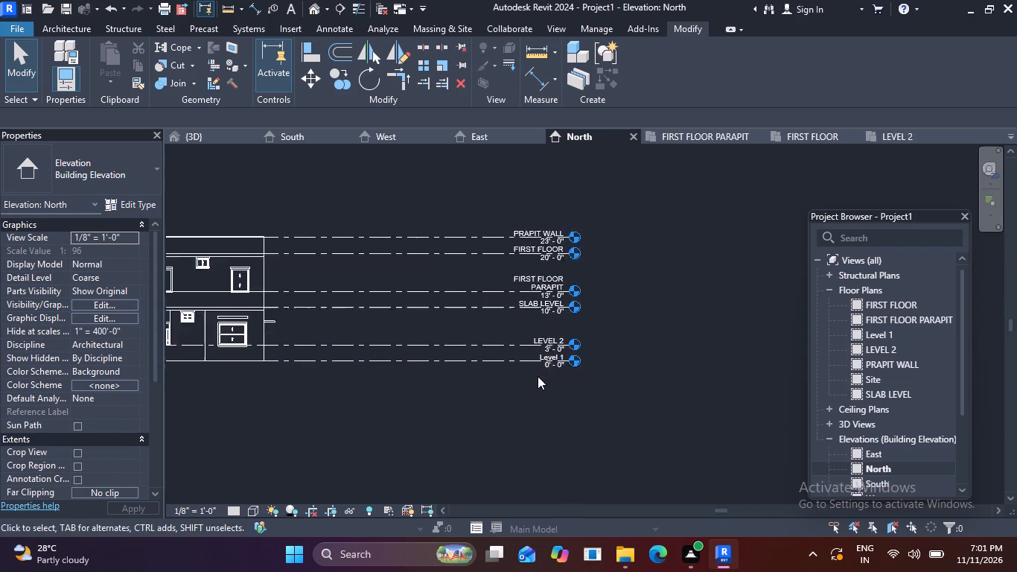
{"action": "scroll", "coordinate": [538, 376], "scroll_direction": "down", "scroll_amount": 4}
{"action": "scroll", "coordinate": [436, 378], "scroll_direction": "down", "scroll_amount": 1}
{"action": "middle_click_drag", "start_coordinate": [462, 375], "coordinate": [577, 372]}
{"action": "scroll", "coordinate": [321, 354], "scroll_direction": "up", "scroll_amount": 9}
{"action": "middle_click_drag", "start_coordinate": [381, 394], "coordinate": [389, 358]}
Draw a new level 2' below Level 1, matching the full length of the existing level lines.
{"action": "left_click", "coordinate": [69, 25]}
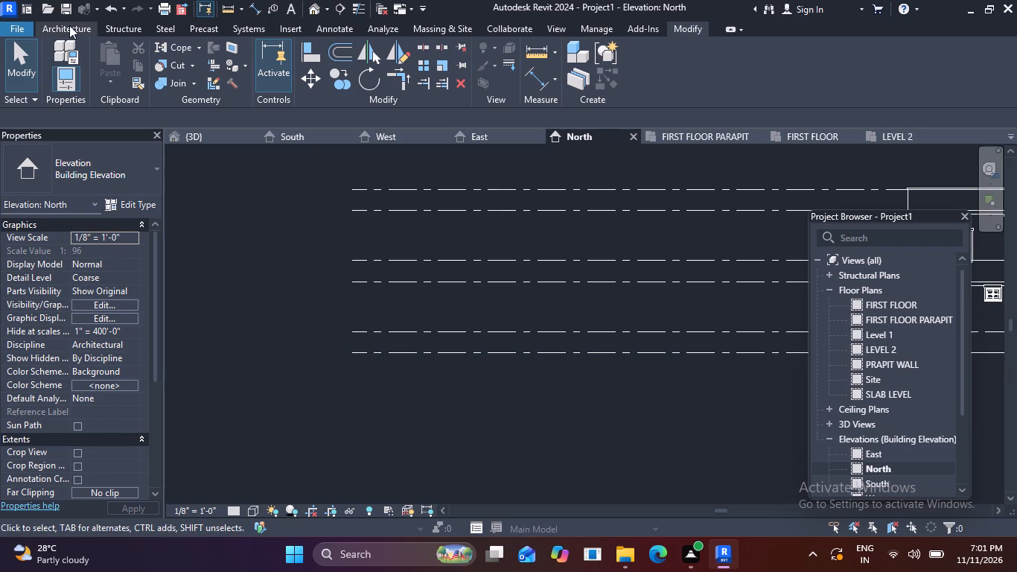
{"action": "left_click", "coordinate": [849, 55]}
{"action": "scroll", "coordinate": [407, 351], "scroll_direction": "up", "scroll_amount": 2}
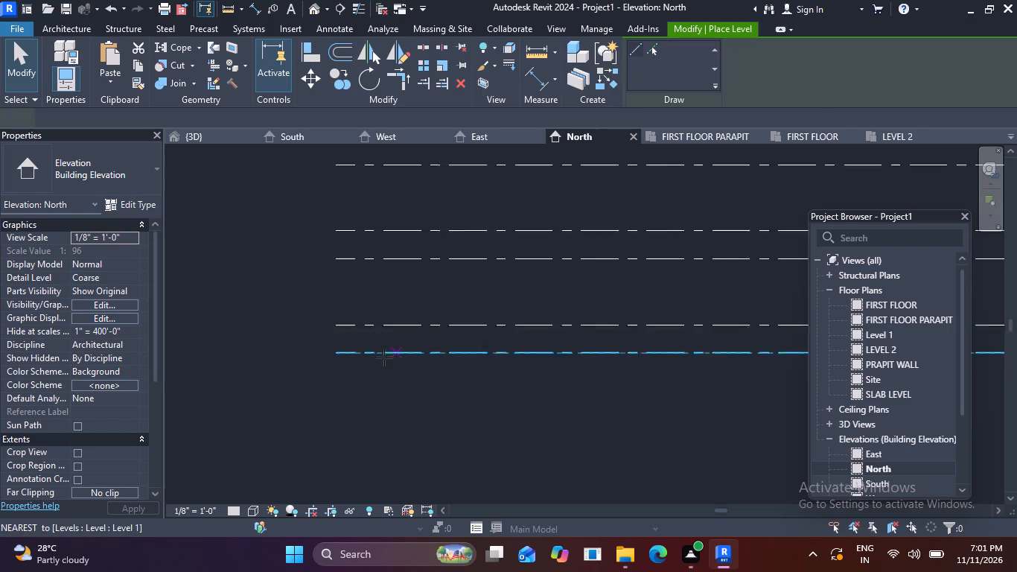
{"action": "scroll", "coordinate": [384, 357], "scroll_direction": "up", "scroll_amount": 1}
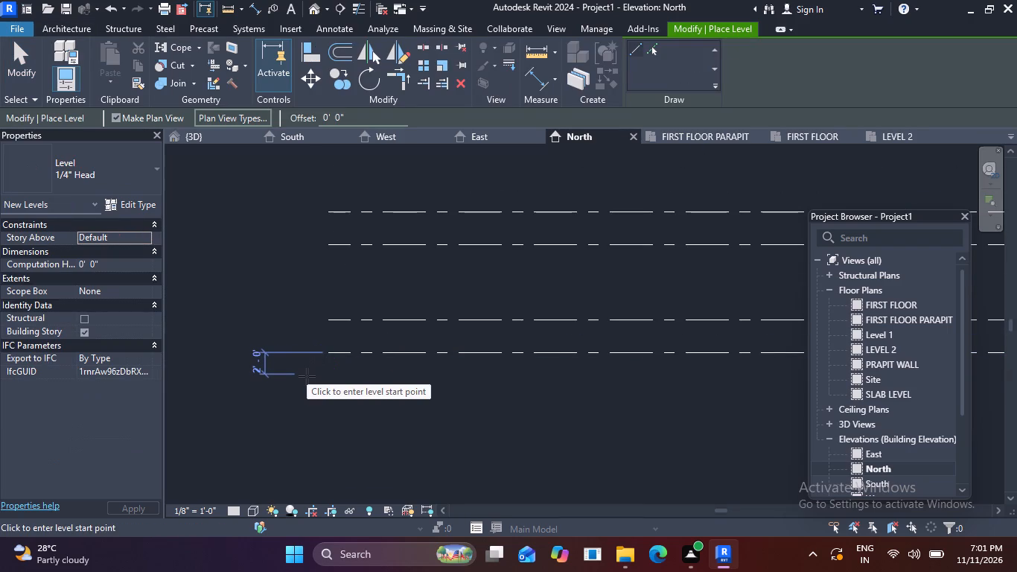
{"action": "left_click", "coordinate": [307, 376]}
{"action": "key", "text": "Escape"}
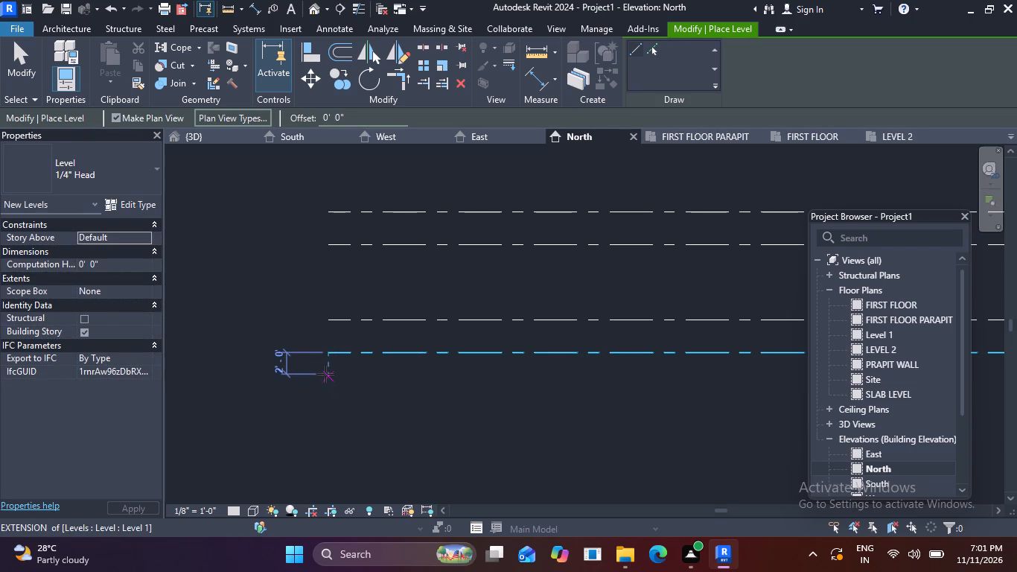
{"action": "left_click", "coordinate": [325, 373]}
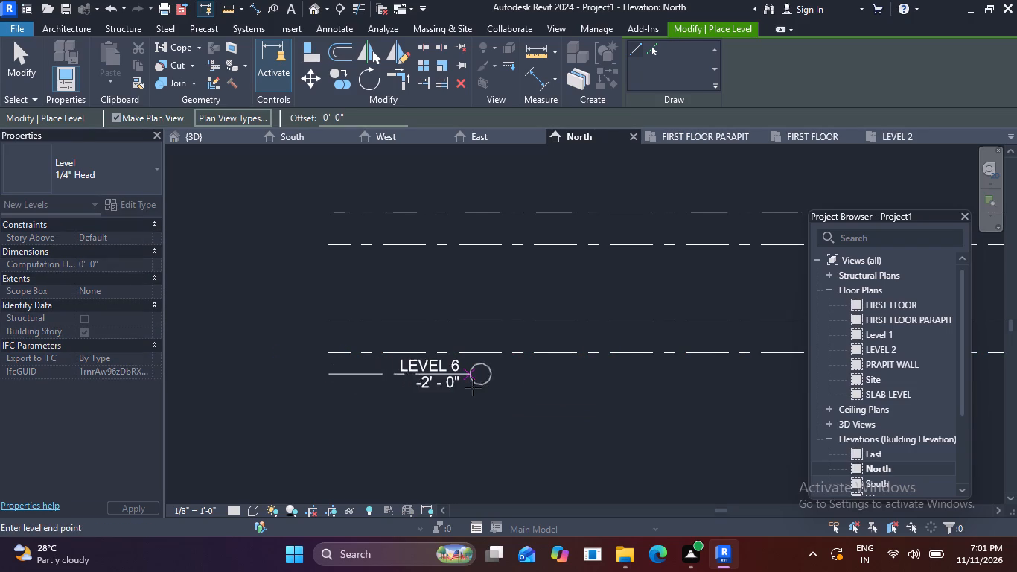
{"action": "scroll", "coordinate": [483, 390], "scroll_direction": "down", "scroll_amount": 5}
{"action": "middle_click_drag", "start_coordinate": [619, 397], "coordinate": [249, 331]}
{"action": "middle_click_drag", "start_coordinate": [649, 342], "coordinate": [500, 344]}
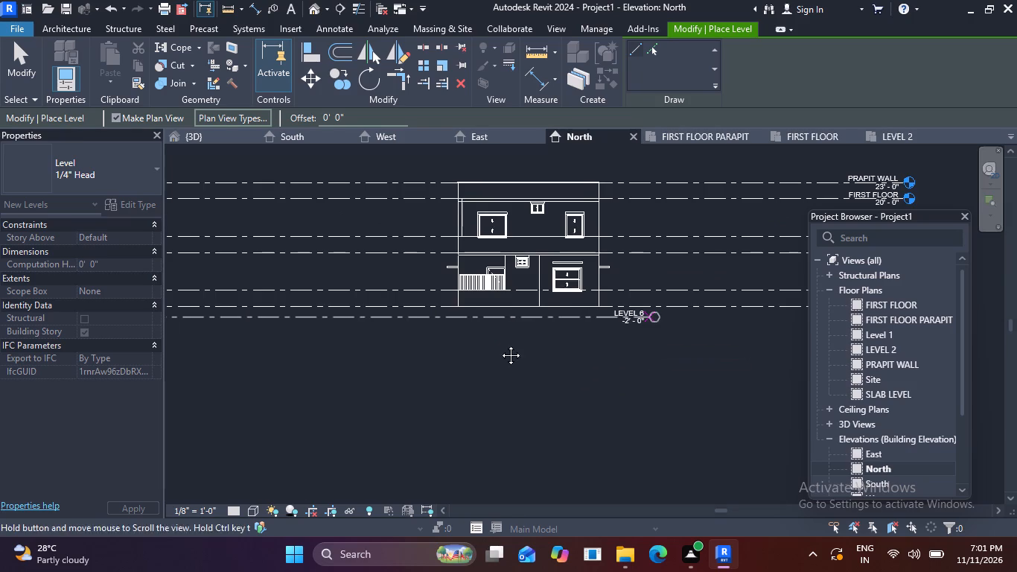
{"action": "middle_click_drag", "start_coordinate": [500, 344], "coordinate": [488, 342]}
{"action": "scroll", "coordinate": [734, 340], "scroll_direction": "up", "scroll_amount": 3}
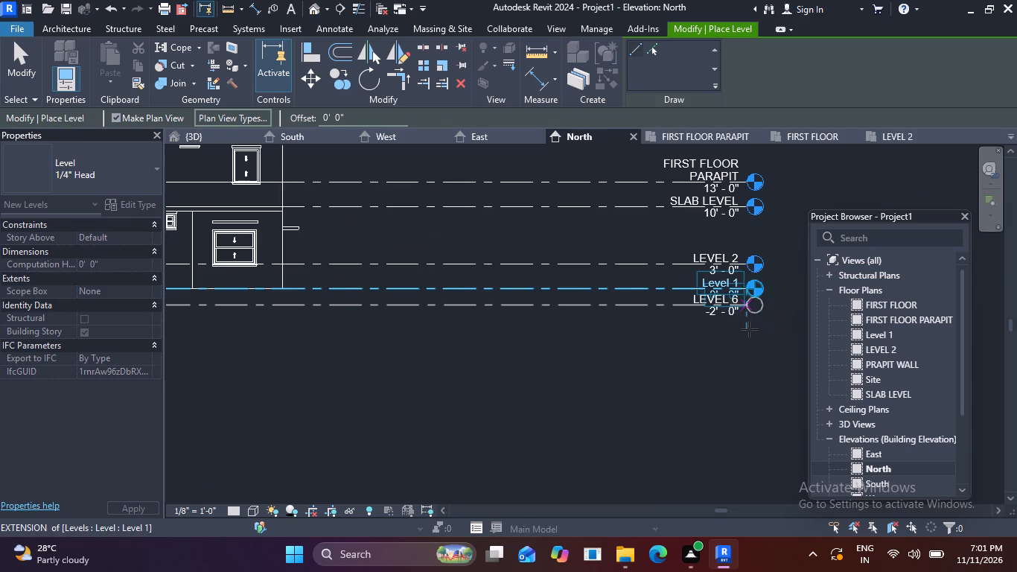
{"action": "left_click", "coordinate": [749, 329]}
{"action": "key", "text": "Escape"}
{"action": "scroll", "coordinate": [756, 313], "scroll_direction": "up", "scroll_amount": 3}
{"action": "key", "text": "Escape"}
{"action": "key", "text": "Escape"}
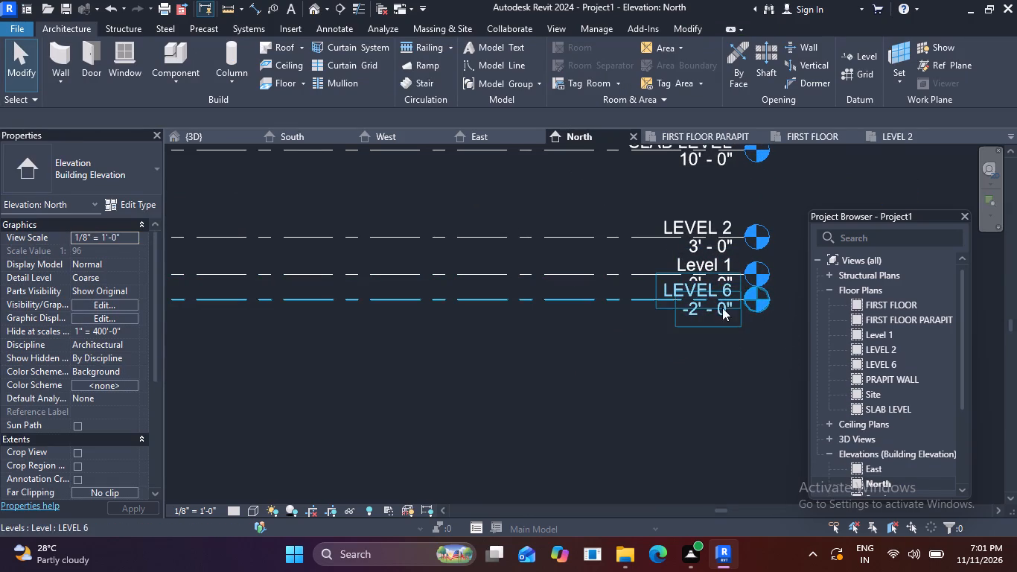
Add an elbow to the new bottom level's head so its label sits clear below Level 1's label.
{"action": "scroll", "coordinate": [739, 296], "scroll_direction": "up", "scroll_amount": 3}
{"action": "left_click", "coordinate": [733, 299]}
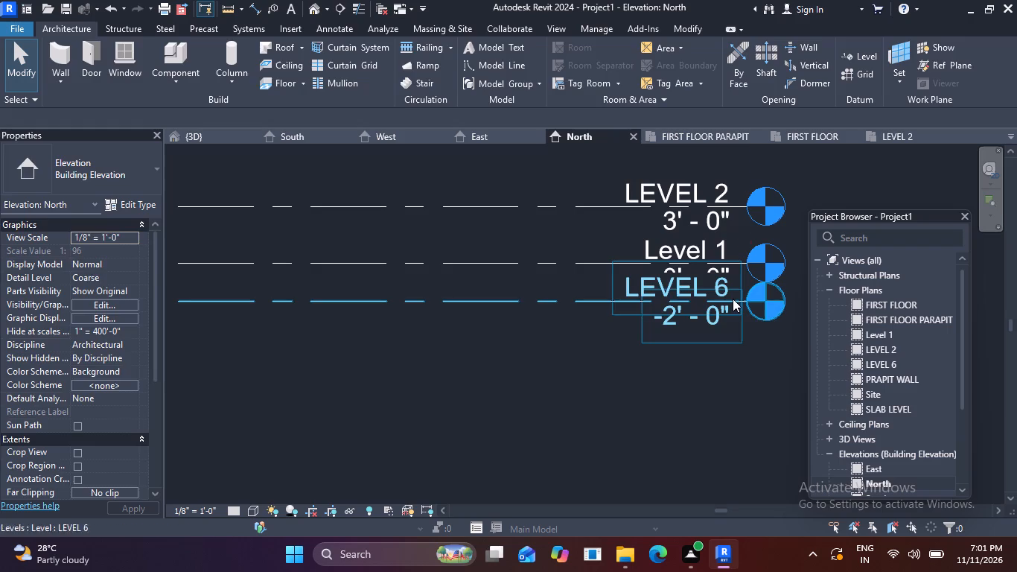
{"action": "left_click", "coordinate": [745, 301]}
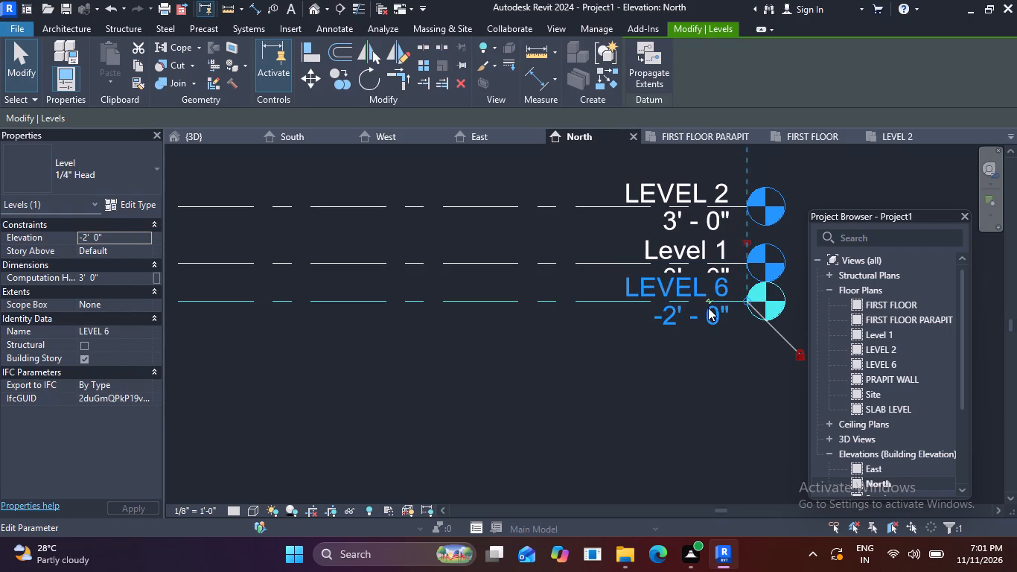
{"action": "left_click", "coordinate": [710, 299]}
{"action": "scroll", "coordinate": [691, 341], "scroll_direction": "down", "scroll_amount": 5}
{"action": "key", "text": "Escape"}
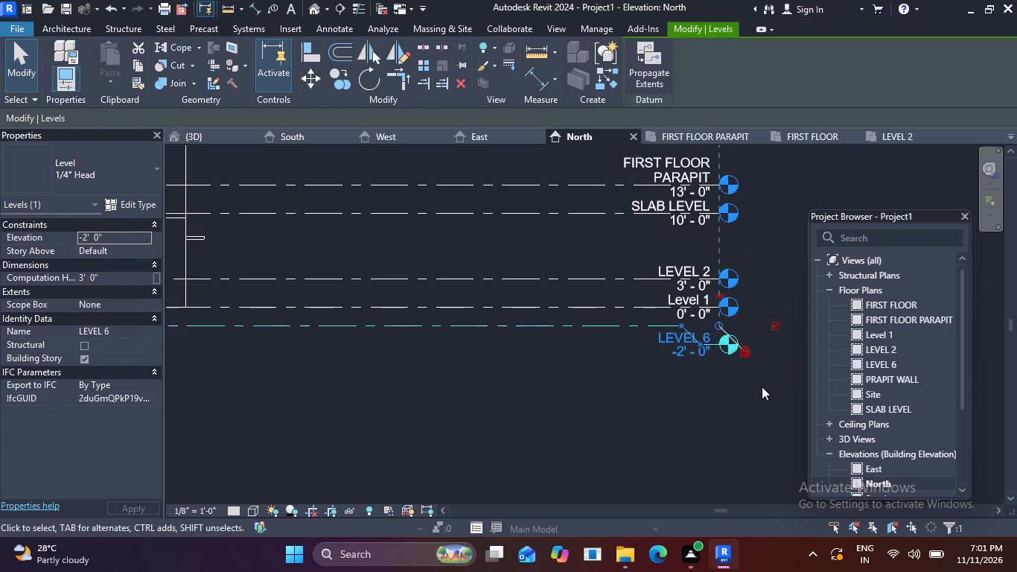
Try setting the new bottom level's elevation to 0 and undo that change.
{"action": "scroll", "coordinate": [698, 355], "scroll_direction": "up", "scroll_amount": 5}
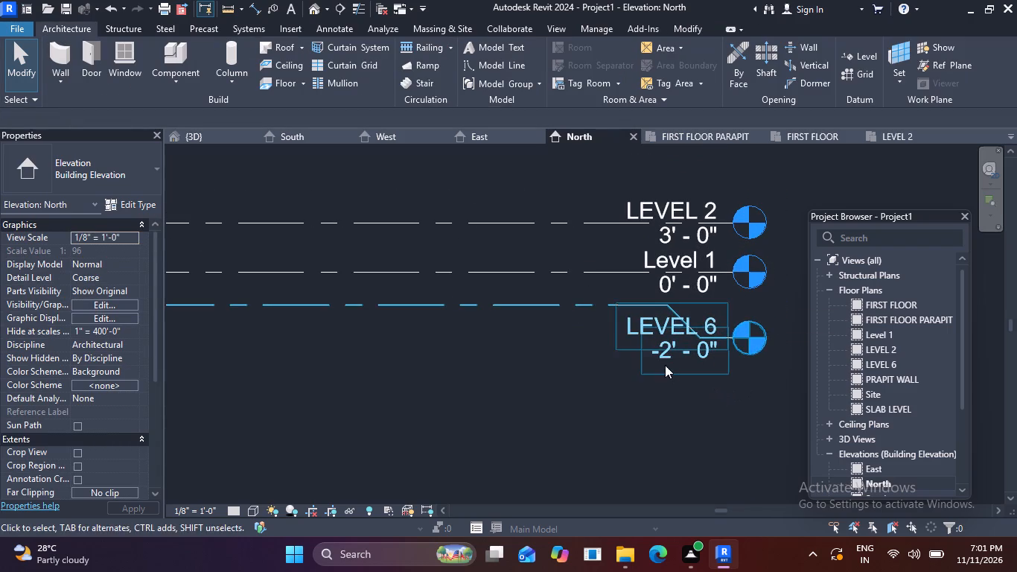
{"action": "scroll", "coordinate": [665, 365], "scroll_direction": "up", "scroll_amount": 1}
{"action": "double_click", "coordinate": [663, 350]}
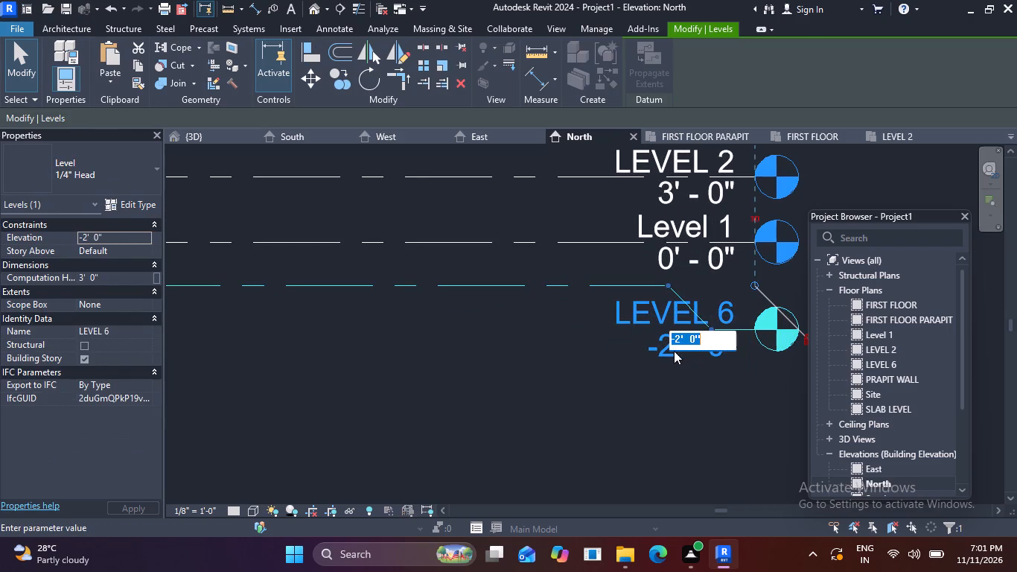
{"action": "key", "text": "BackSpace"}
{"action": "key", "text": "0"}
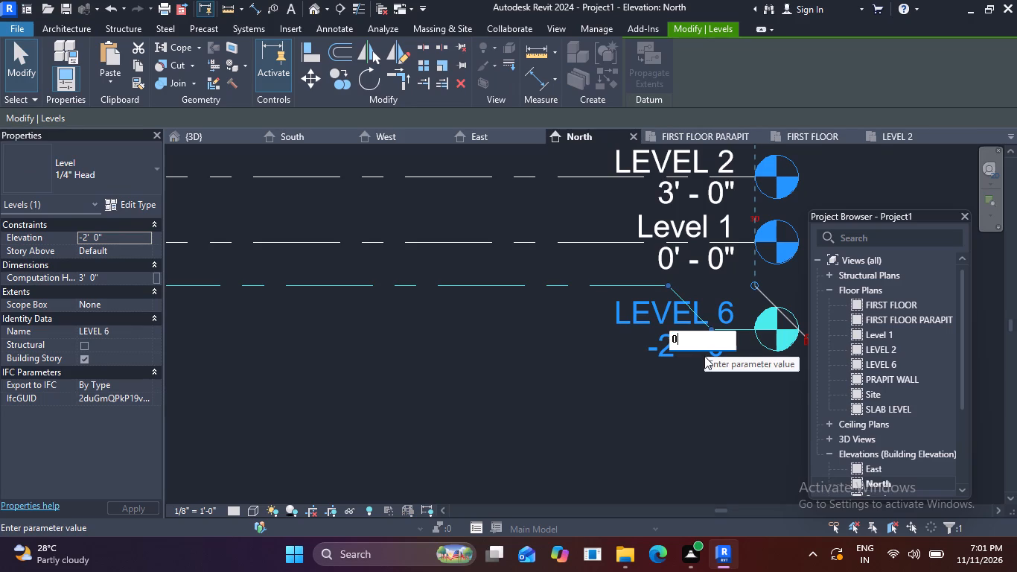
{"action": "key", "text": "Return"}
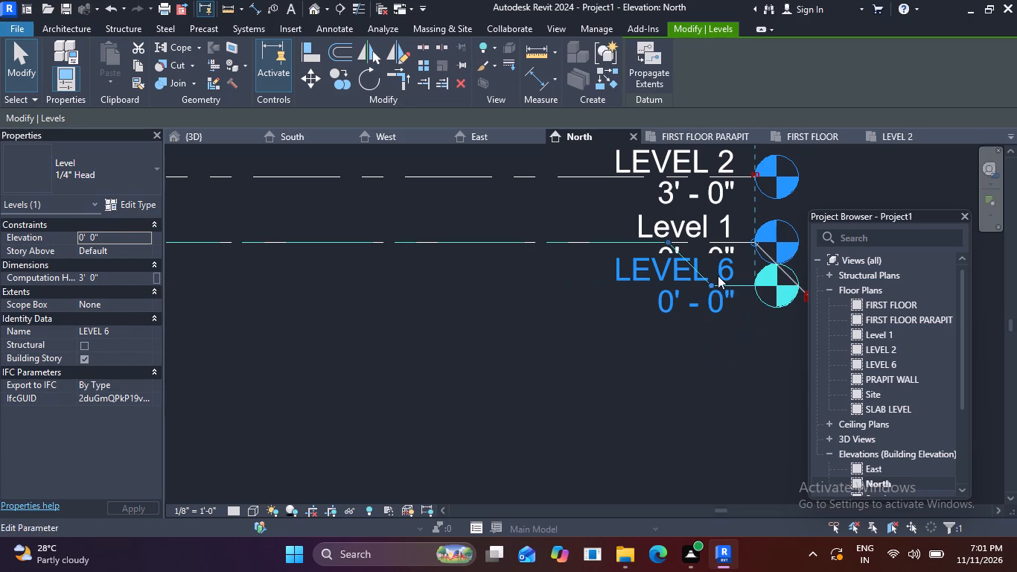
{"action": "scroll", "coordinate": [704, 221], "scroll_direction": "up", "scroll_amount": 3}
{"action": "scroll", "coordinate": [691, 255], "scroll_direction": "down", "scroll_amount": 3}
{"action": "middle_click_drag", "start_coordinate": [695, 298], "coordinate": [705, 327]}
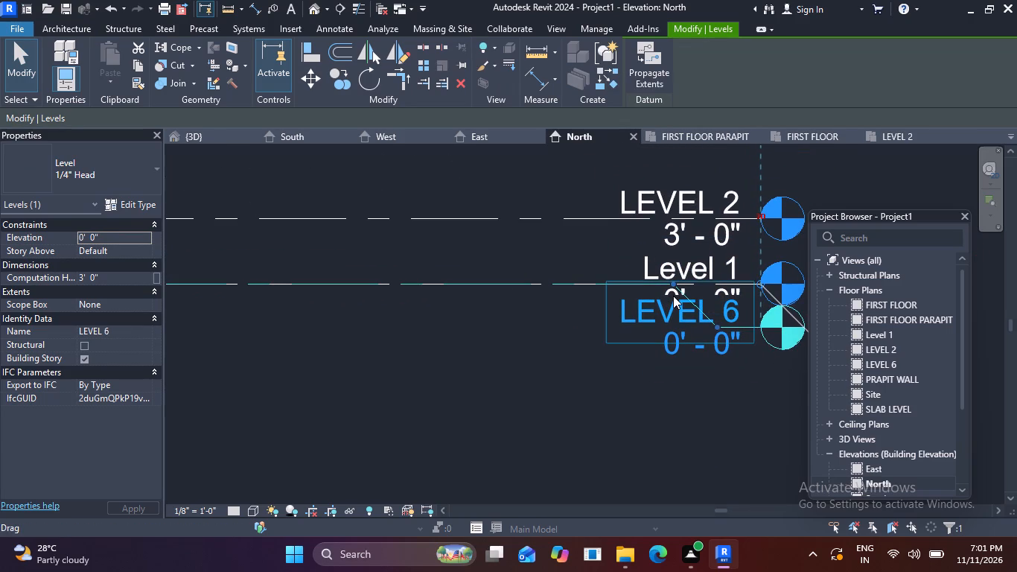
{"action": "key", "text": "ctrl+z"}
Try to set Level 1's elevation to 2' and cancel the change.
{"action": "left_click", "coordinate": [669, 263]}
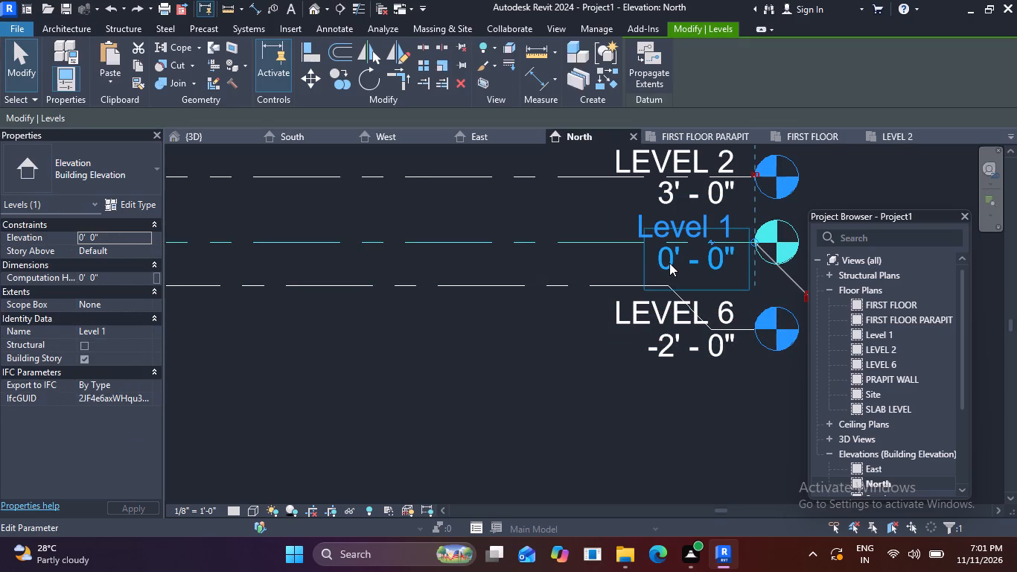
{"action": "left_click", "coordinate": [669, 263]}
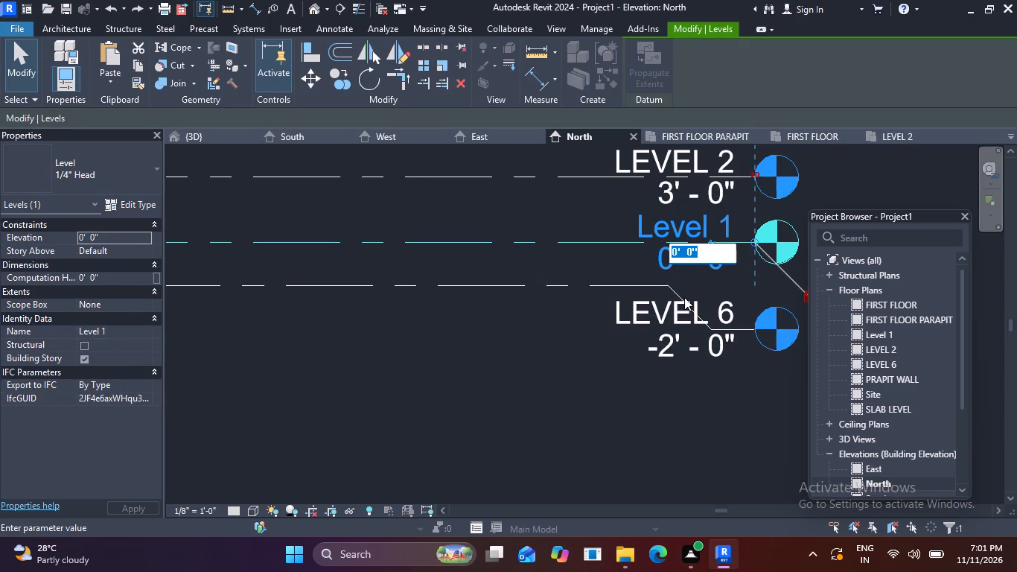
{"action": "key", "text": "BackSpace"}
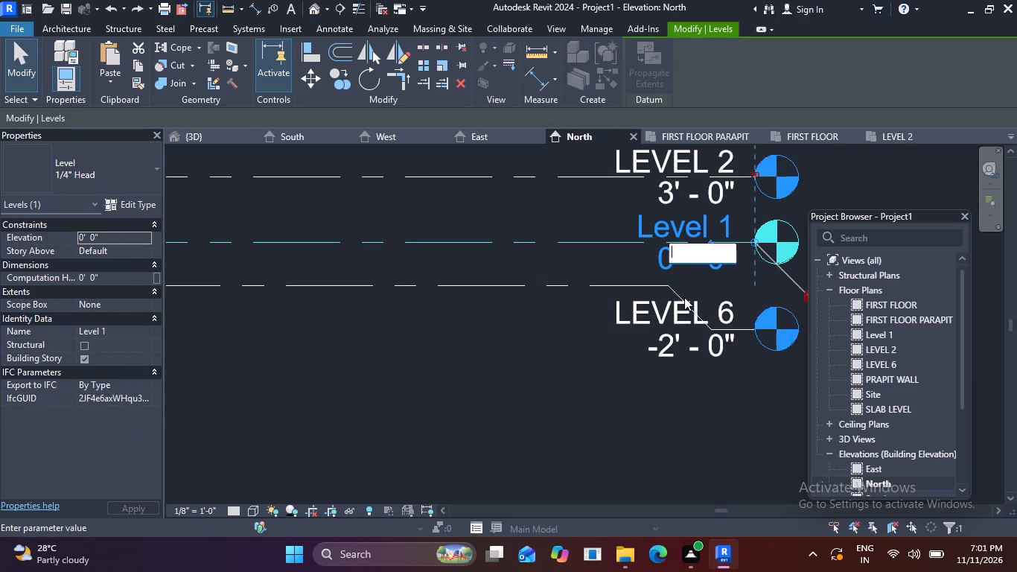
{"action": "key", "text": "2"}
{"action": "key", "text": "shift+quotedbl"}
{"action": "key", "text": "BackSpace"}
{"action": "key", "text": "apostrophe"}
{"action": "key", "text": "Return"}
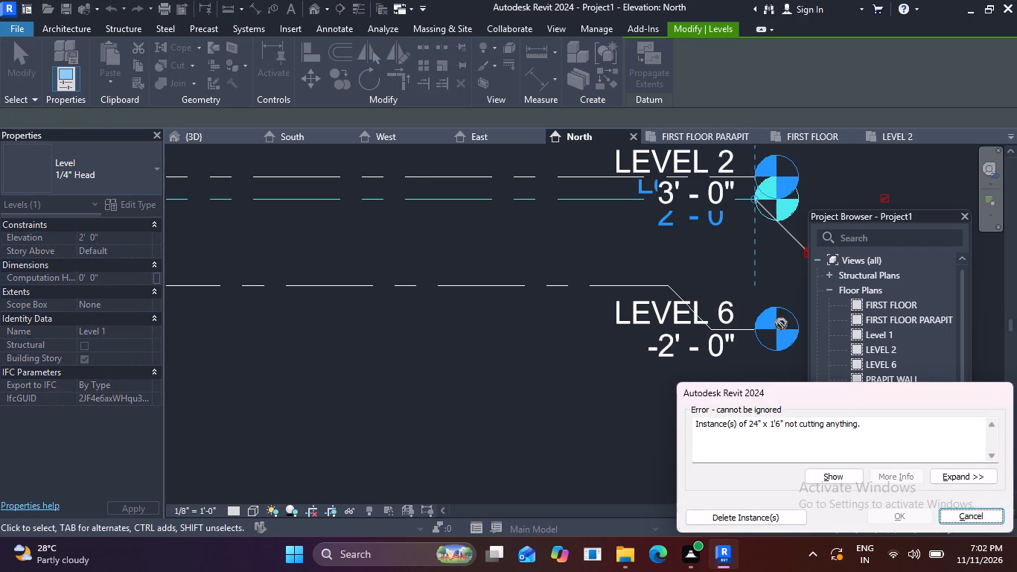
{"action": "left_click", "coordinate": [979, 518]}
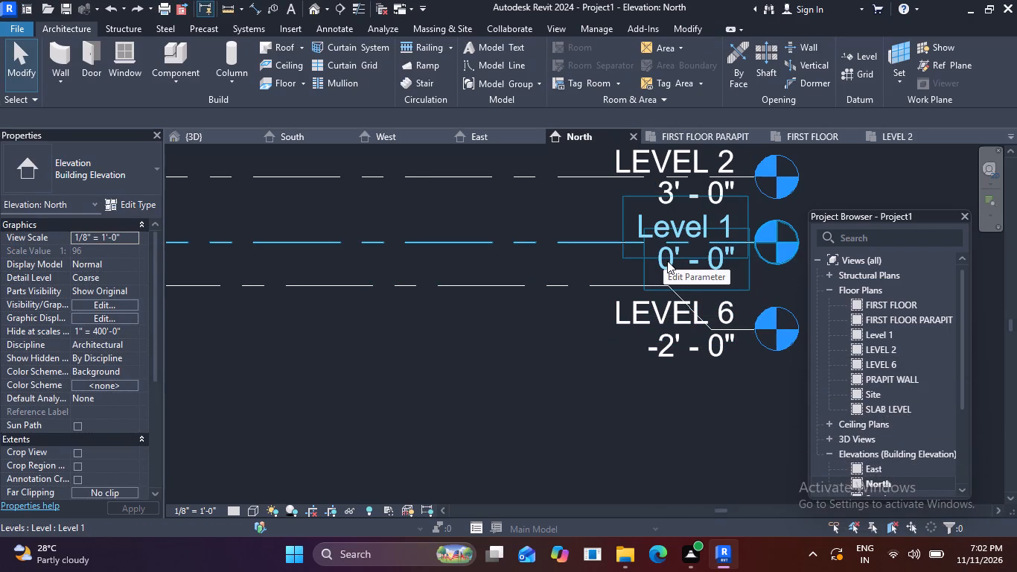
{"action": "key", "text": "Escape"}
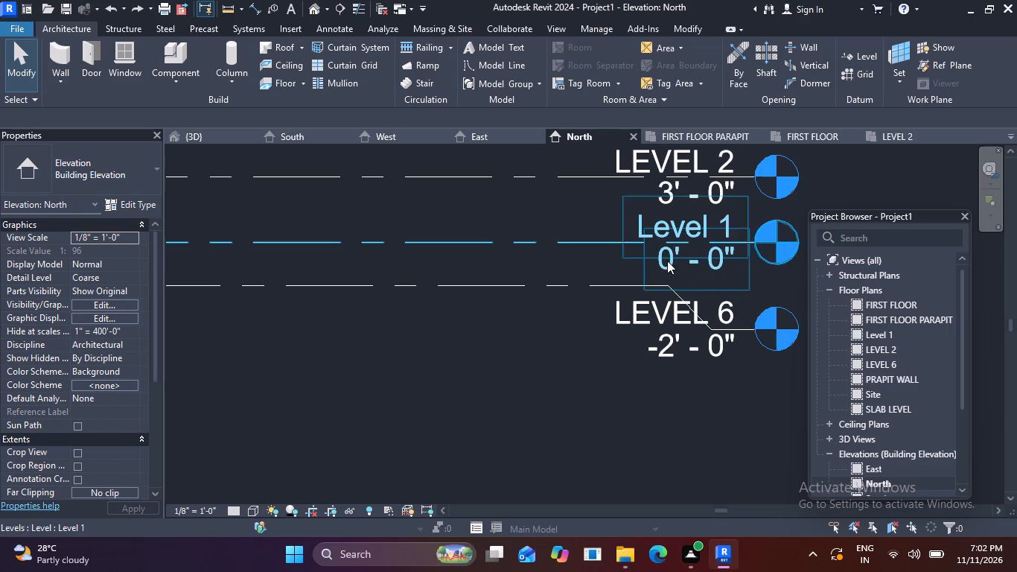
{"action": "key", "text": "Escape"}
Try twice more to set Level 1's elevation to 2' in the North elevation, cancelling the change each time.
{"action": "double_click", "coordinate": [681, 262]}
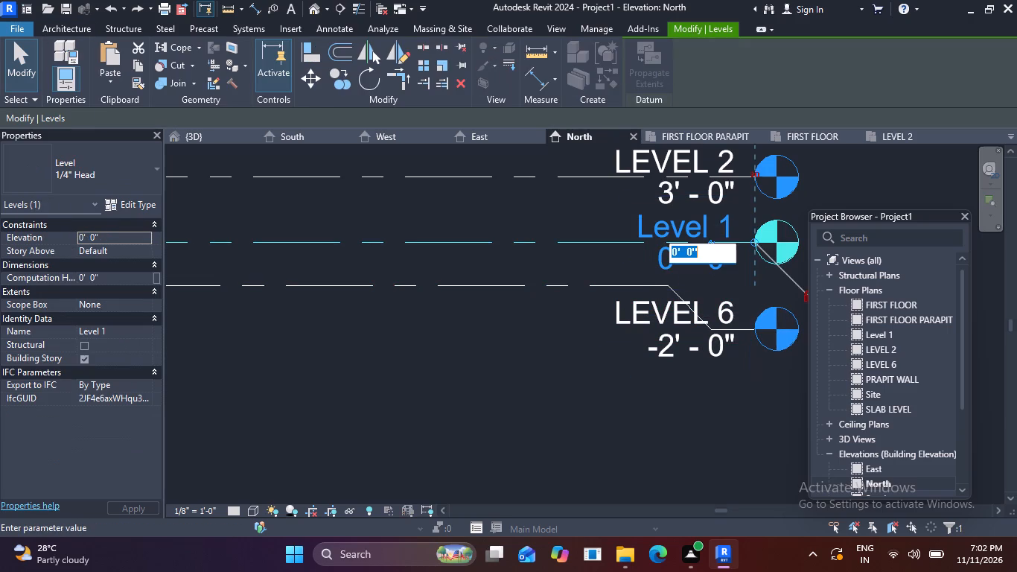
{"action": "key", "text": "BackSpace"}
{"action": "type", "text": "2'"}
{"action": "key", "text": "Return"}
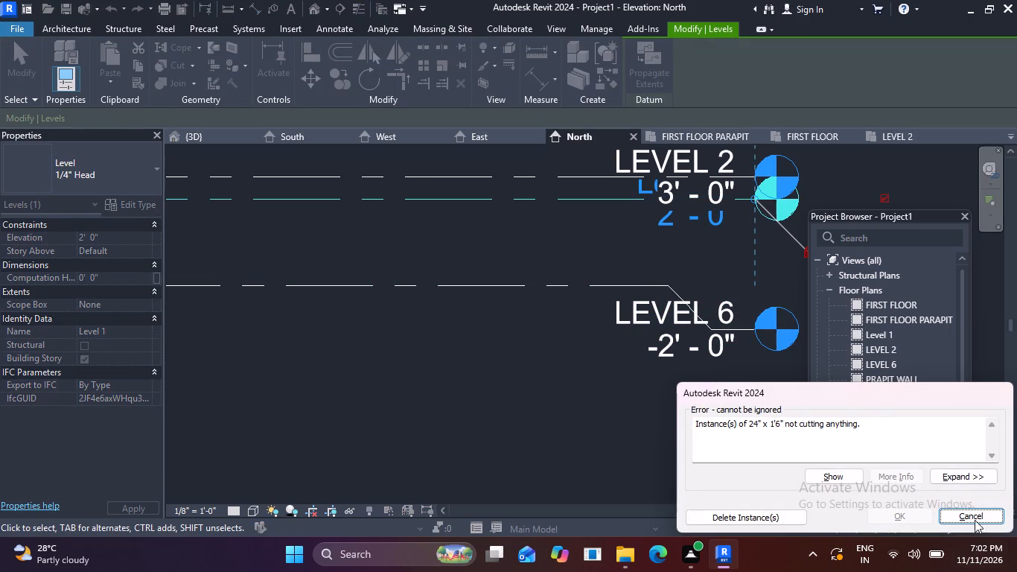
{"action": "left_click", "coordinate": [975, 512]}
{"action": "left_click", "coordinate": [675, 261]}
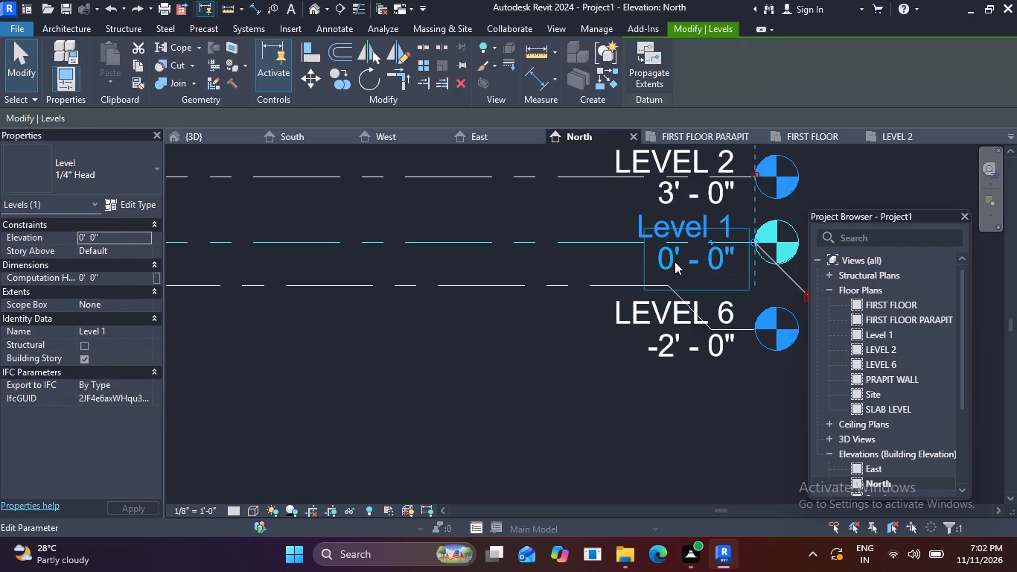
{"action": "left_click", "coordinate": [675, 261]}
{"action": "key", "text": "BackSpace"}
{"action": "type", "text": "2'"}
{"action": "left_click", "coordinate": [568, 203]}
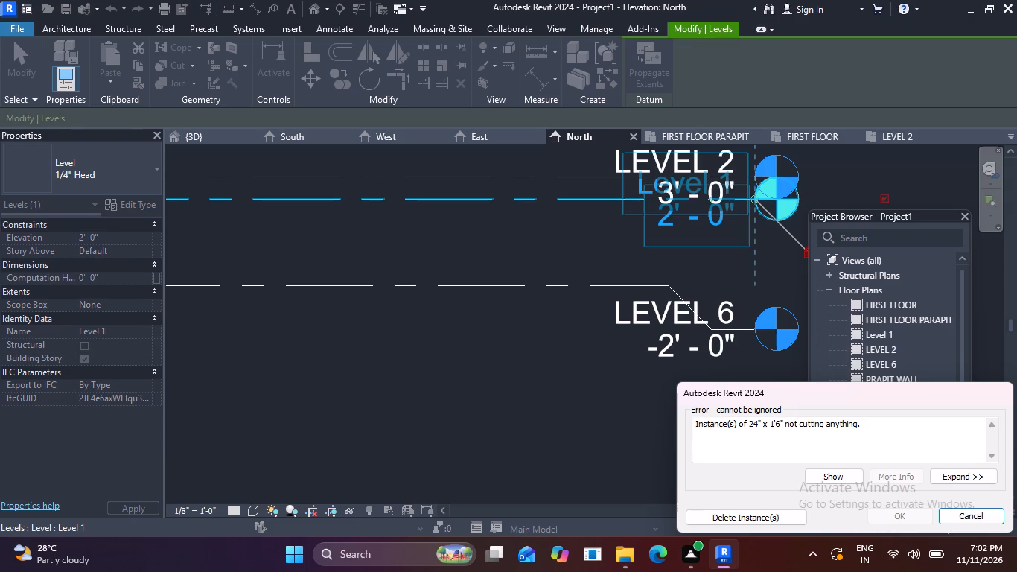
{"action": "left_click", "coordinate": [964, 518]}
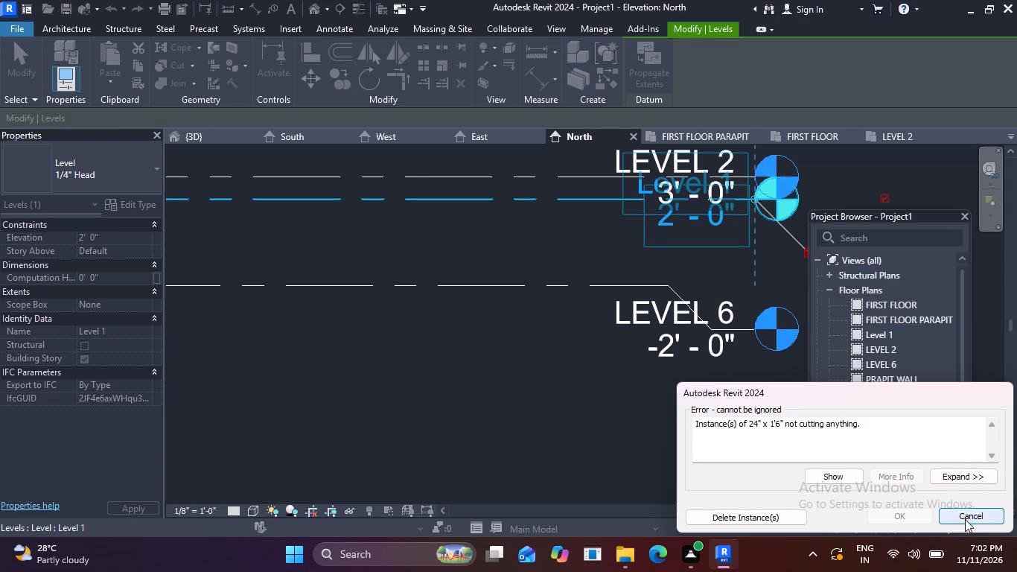
Examine the house against the level lines in the North elevation and look at the FIRST FLOOR plan.
{"action": "scroll", "coordinate": [685, 349], "scroll_direction": "down", "scroll_amount": 7}
{"action": "middle_click_drag", "start_coordinate": [657, 360], "coordinate": [747, 368]}
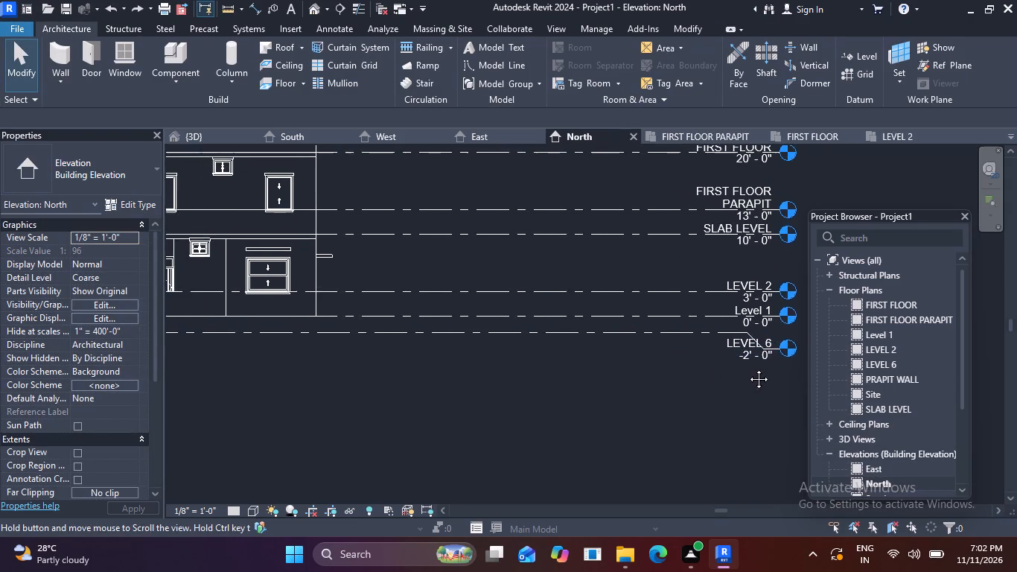
{"action": "middle_click_drag", "start_coordinate": [747, 368], "coordinate": [753, 367]}
{"action": "scroll", "coordinate": [600, 338], "scroll_direction": "down", "scroll_amount": 3}
{"action": "middle_click_drag", "start_coordinate": [663, 345], "coordinate": [738, 347]}
{"action": "scroll", "coordinate": [492, 334], "scroll_direction": "up", "scroll_amount": 3}
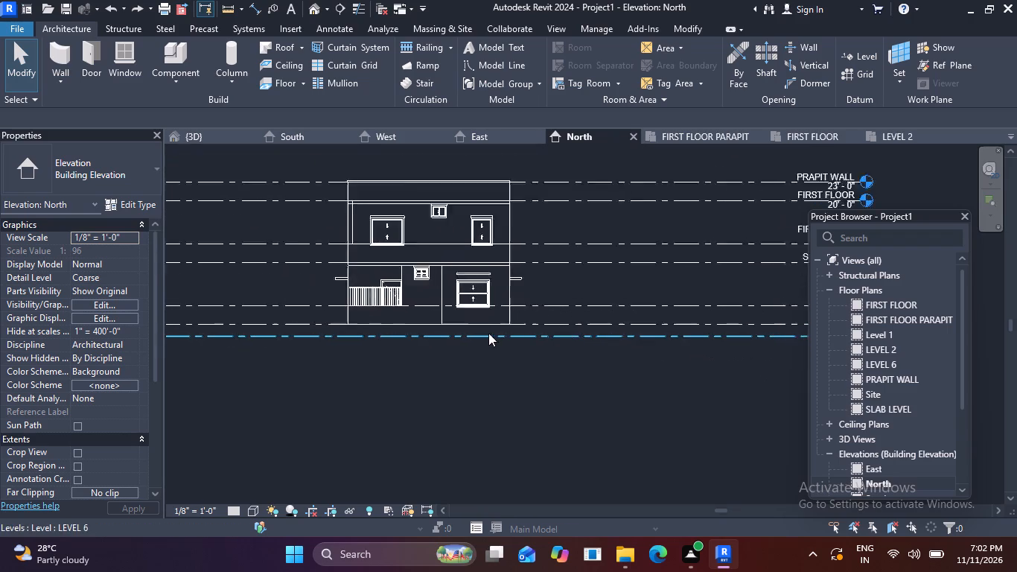
{"action": "scroll", "coordinate": [488, 333], "scroll_direction": "up", "scroll_amount": 1}
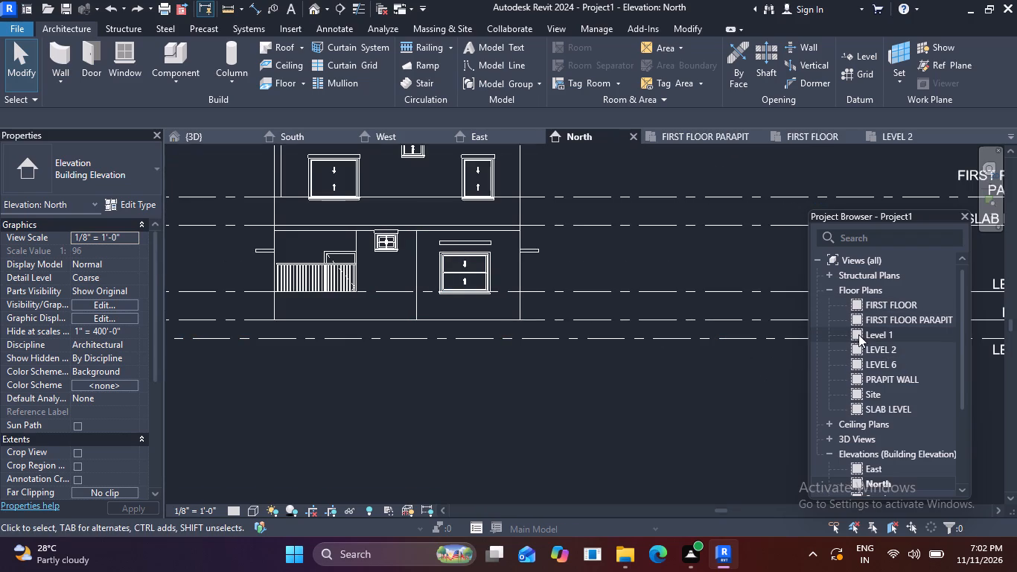
{"action": "scroll", "coordinate": [731, 334], "scroll_direction": "down", "scroll_amount": 3}
{"action": "middle_click_drag", "start_coordinate": [665, 336], "coordinate": [487, 328]}
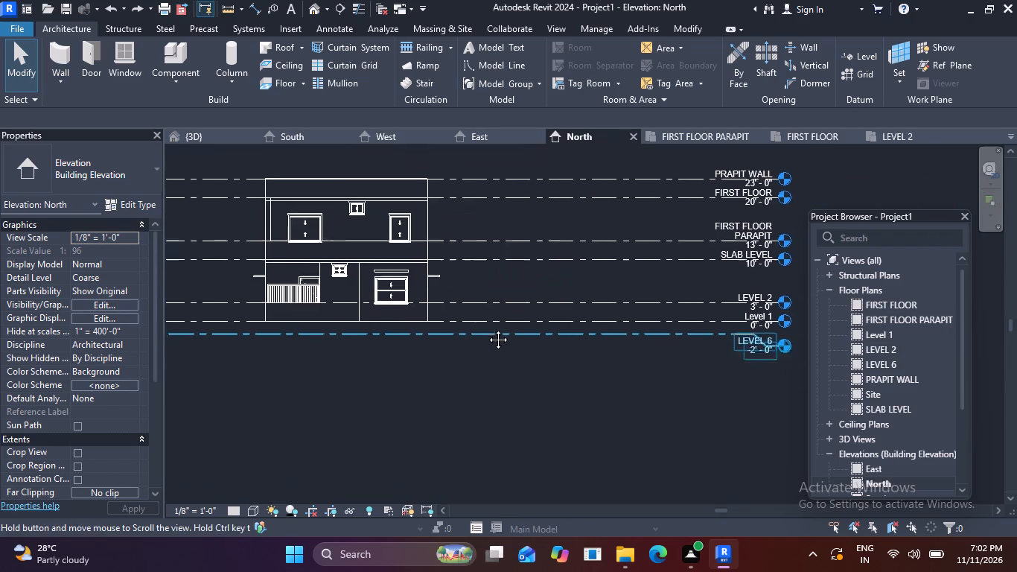
{"action": "middle_click_drag", "start_coordinate": [487, 328], "coordinate": [473, 325]}
{"action": "scroll", "coordinate": [670, 329], "scroll_direction": "up", "scroll_amount": 5}
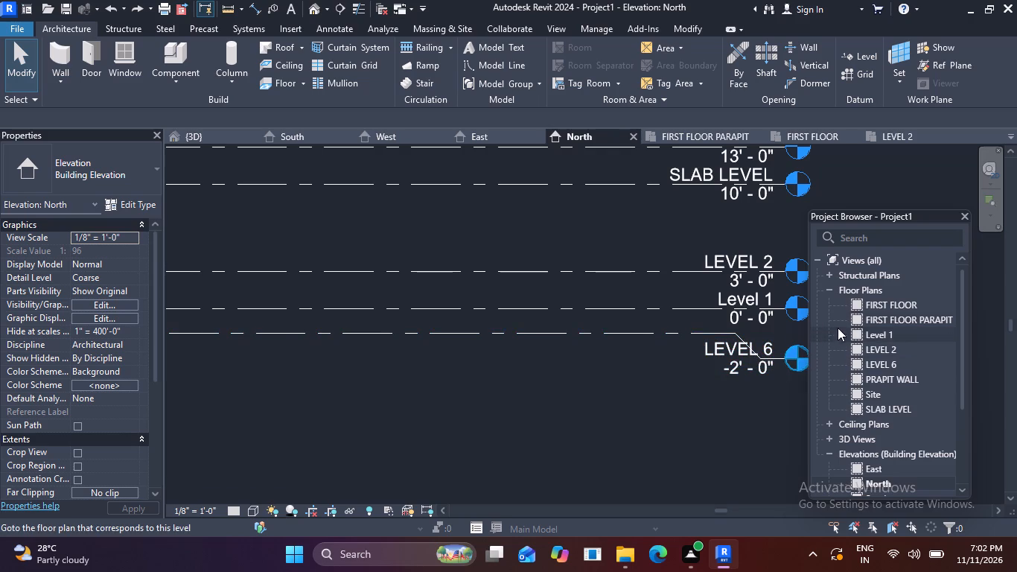
{"action": "double_click", "coordinate": [856, 300]}
{"action": "scroll", "coordinate": [730, 318], "scroll_direction": "down", "scroll_amount": 3}
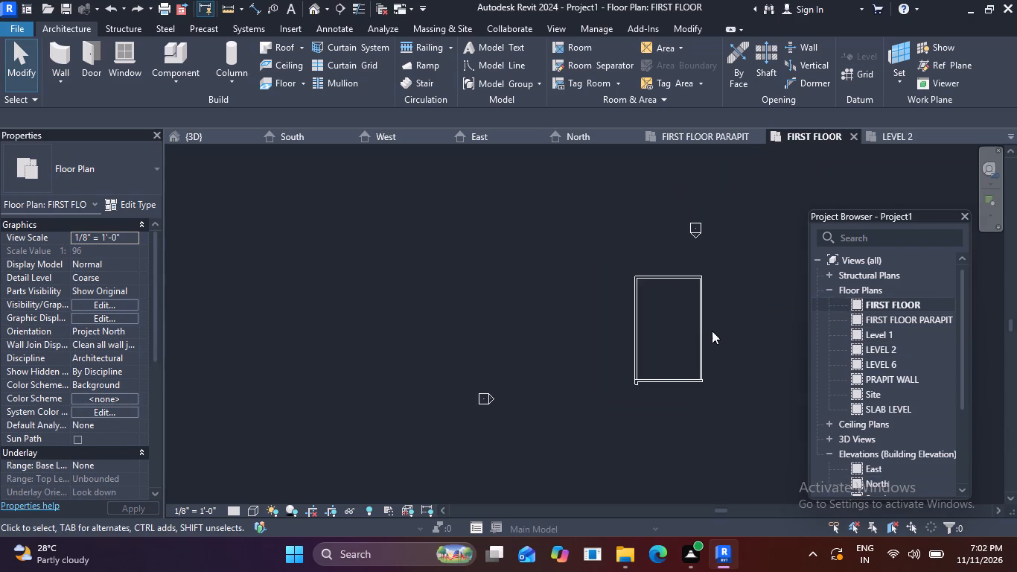
{"action": "scroll", "coordinate": [678, 354], "scroll_direction": "up", "scroll_amount": 2}
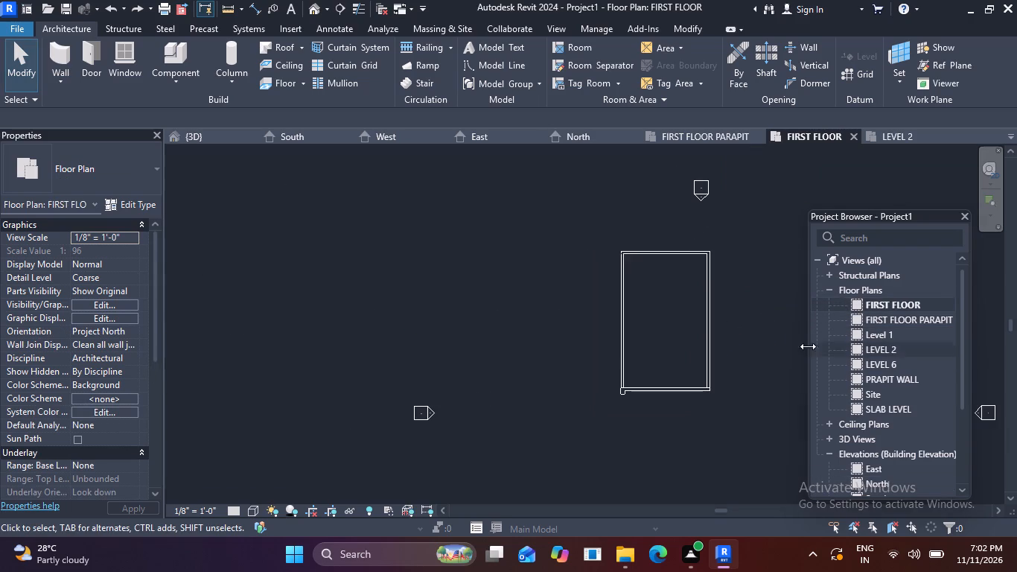
In the East elevation, add an elbow to LEVEL 6's head so its label sits clear below Level 1's label.
{"action": "double_click", "coordinate": [855, 465]}
{"action": "scroll", "coordinate": [698, 379], "scroll_direction": "down", "scroll_amount": 3}
{"action": "middle_click_drag", "start_coordinate": [698, 385], "coordinate": [665, 313]}
{"action": "scroll", "coordinate": [675, 374], "scroll_direction": "up", "scroll_amount": 6}
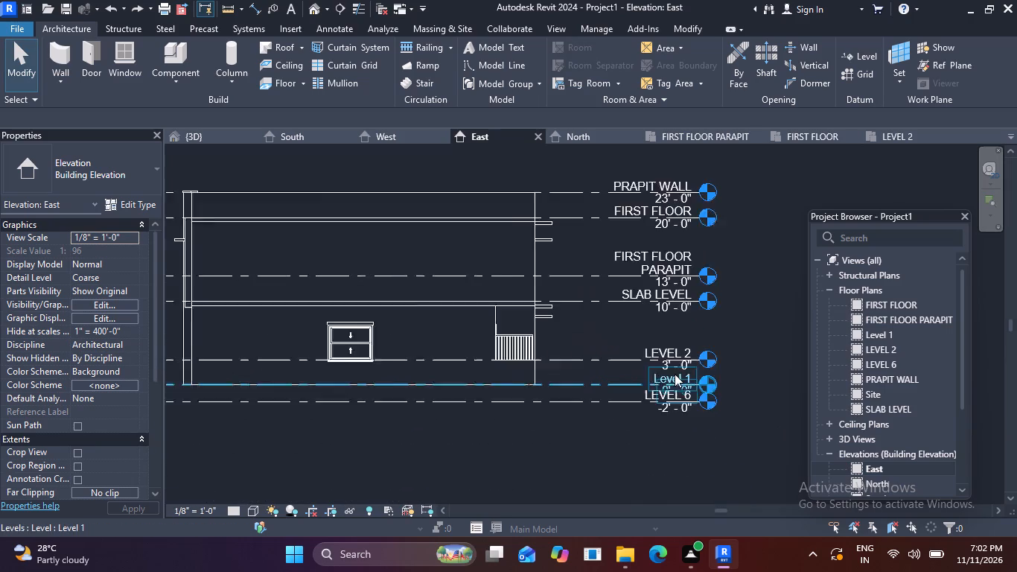
{"action": "scroll", "coordinate": [700, 393], "scroll_direction": "up", "scroll_amount": 5}
{"action": "scroll", "coordinate": [697, 395], "scroll_direction": "down", "scroll_amount": 1}
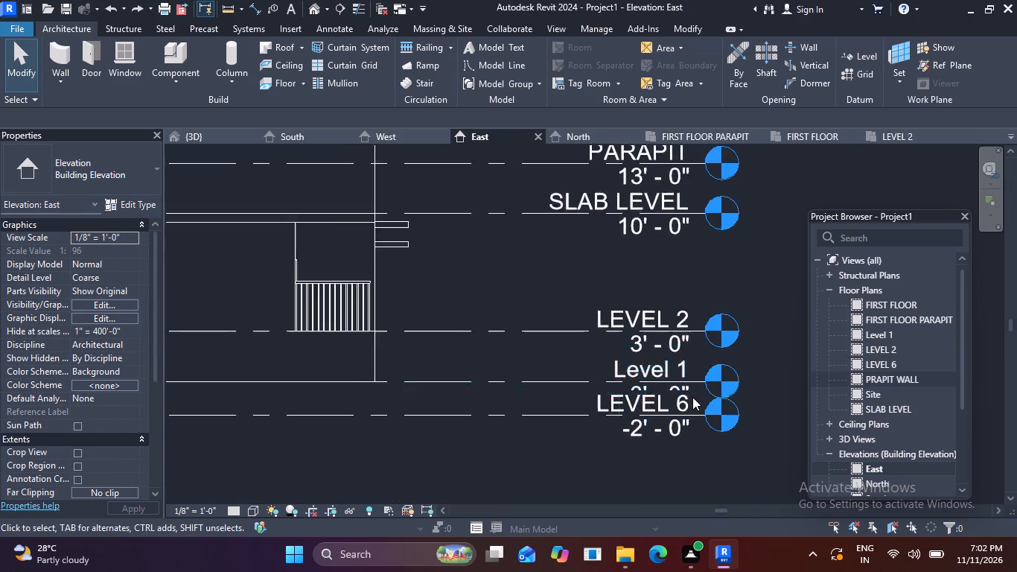
{"action": "scroll", "coordinate": [692, 397], "scroll_direction": "down", "scroll_amount": 2}
{"action": "middle_click_drag", "start_coordinate": [691, 400], "coordinate": [696, 357]}
{"action": "scroll", "coordinate": [695, 363], "scroll_direction": "up", "scroll_amount": 3}
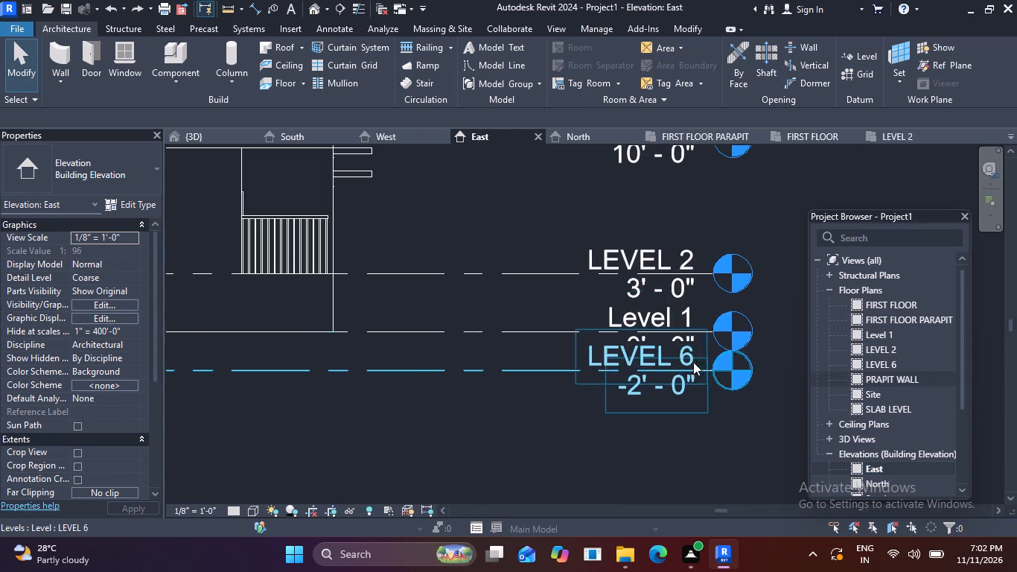
{"action": "left_click", "coordinate": [676, 367]}
{"action": "left_click", "coordinate": [675, 369]}
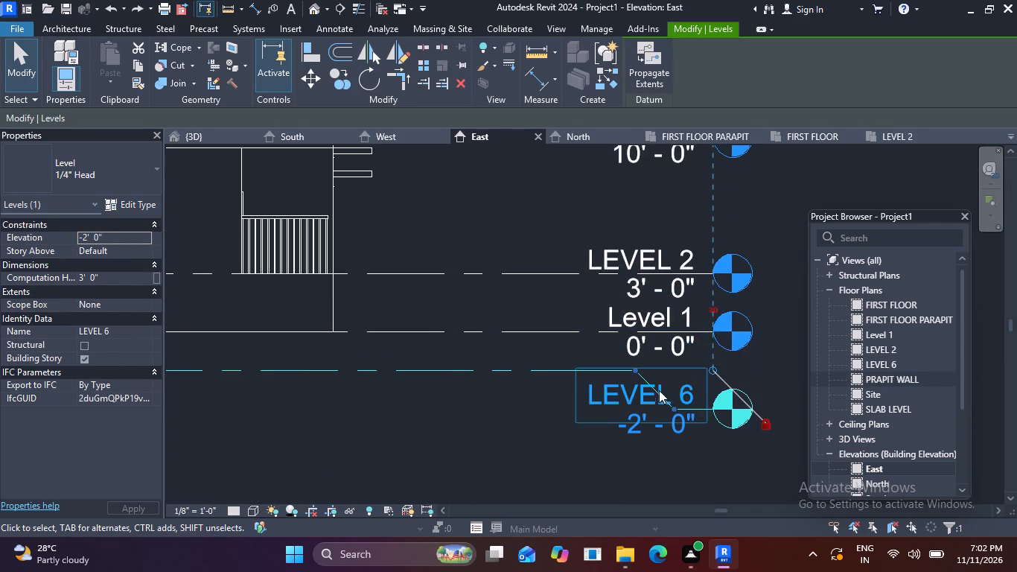
{"action": "key", "text": "Escape"}
Open the Level 1 floor plan with the whole house layout in view.
{"action": "scroll", "coordinate": [599, 334], "scroll_direction": "down", "scroll_amount": 2}
{"action": "middle_click_drag", "start_coordinate": [610, 341], "coordinate": [627, 359]}
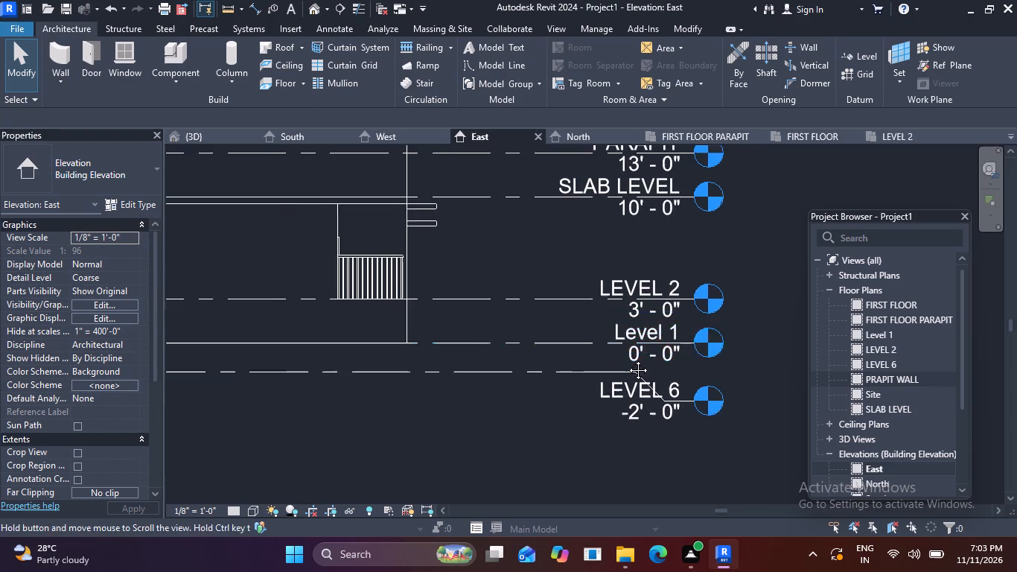
{"action": "middle_click_drag", "start_coordinate": [627, 359], "coordinate": [638, 372]}
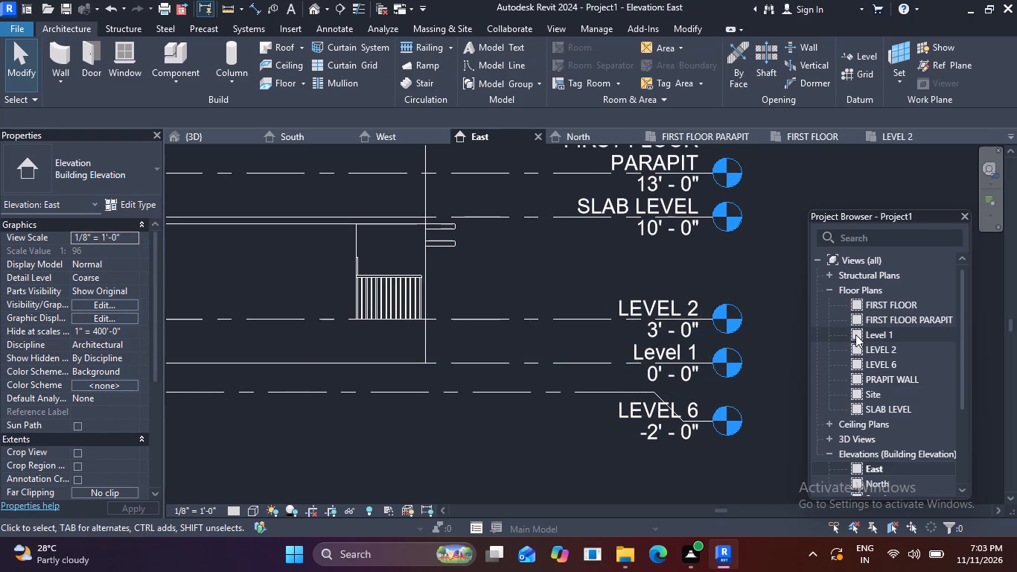
{"action": "double_click", "coordinate": [855, 334]}
{"action": "scroll", "coordinate": [613, 361], "scroll_direction": "down", "scroll_amount": 2}
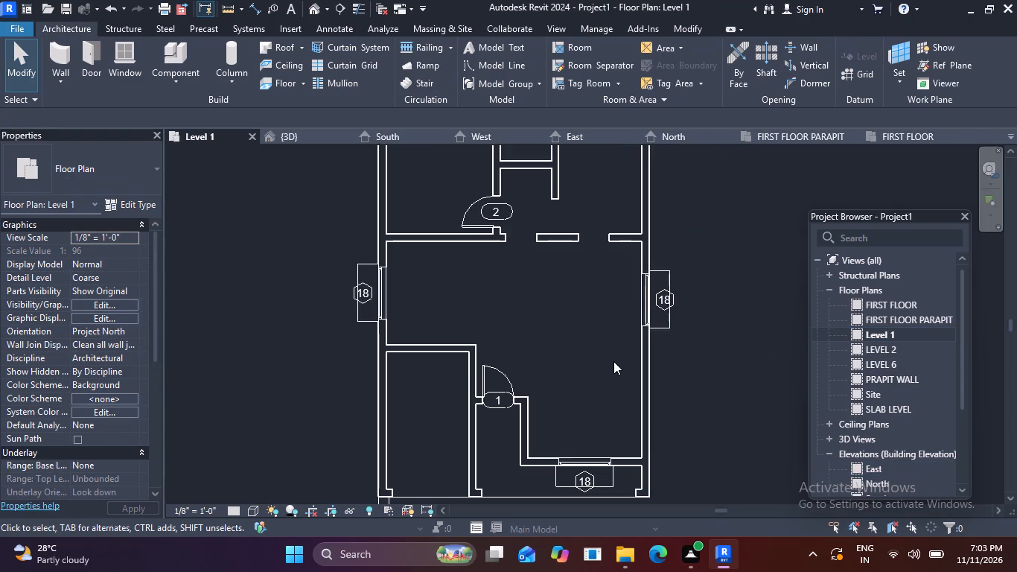
{"action": "scroll", "coordinate": [613, 361], "scroll_direction": "down", "scroll_amount": 1}
{"action": "middle_click", "coordinate": [613, 363]}
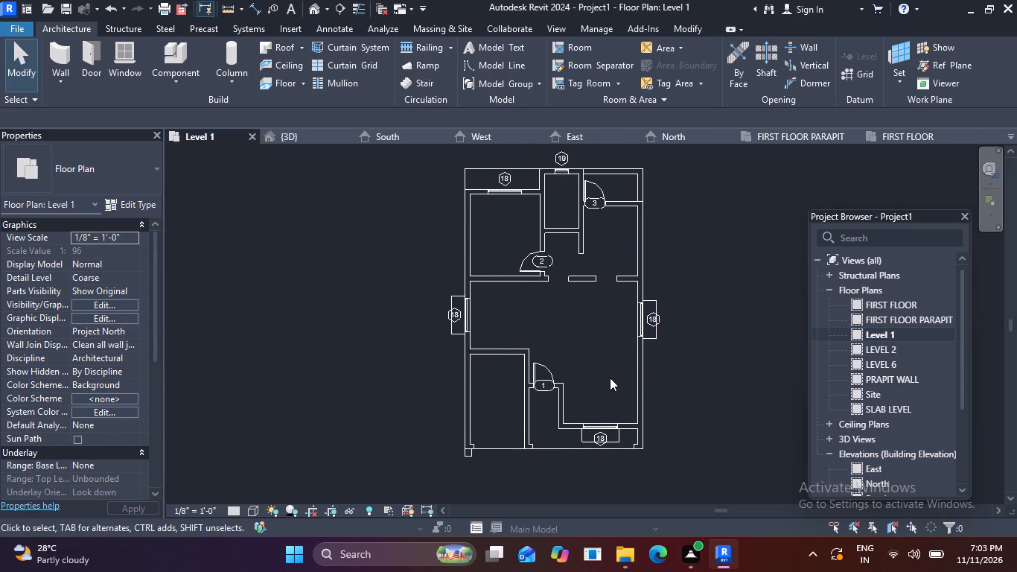
Start a floor on Level 1 and duplicate the SLAB 6" type under the name FLOOR 2'.
{"action": "left_click", "coordinate": [300, 83]}
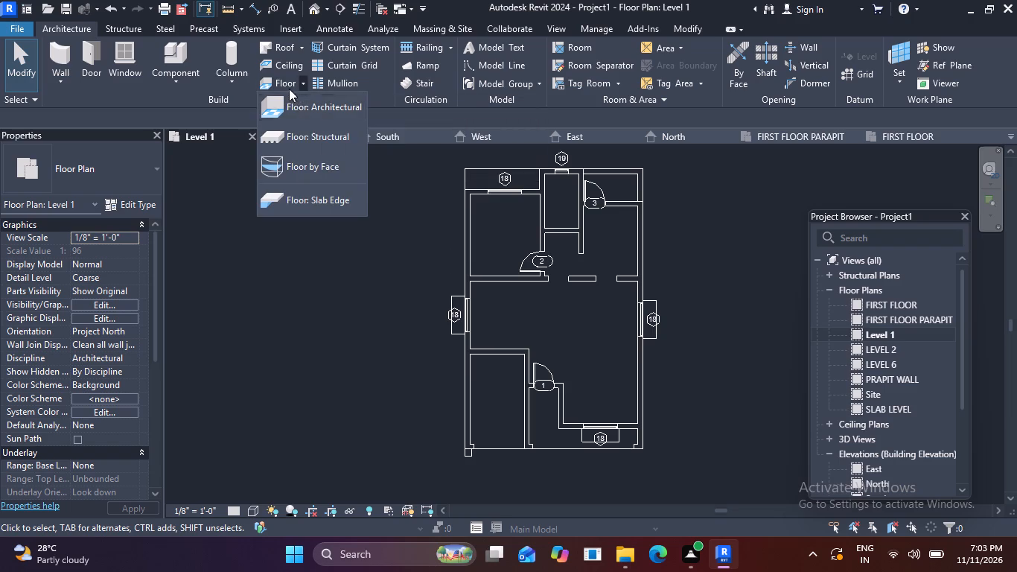
{"action": "left_click", "coordinate": [283, 79]}
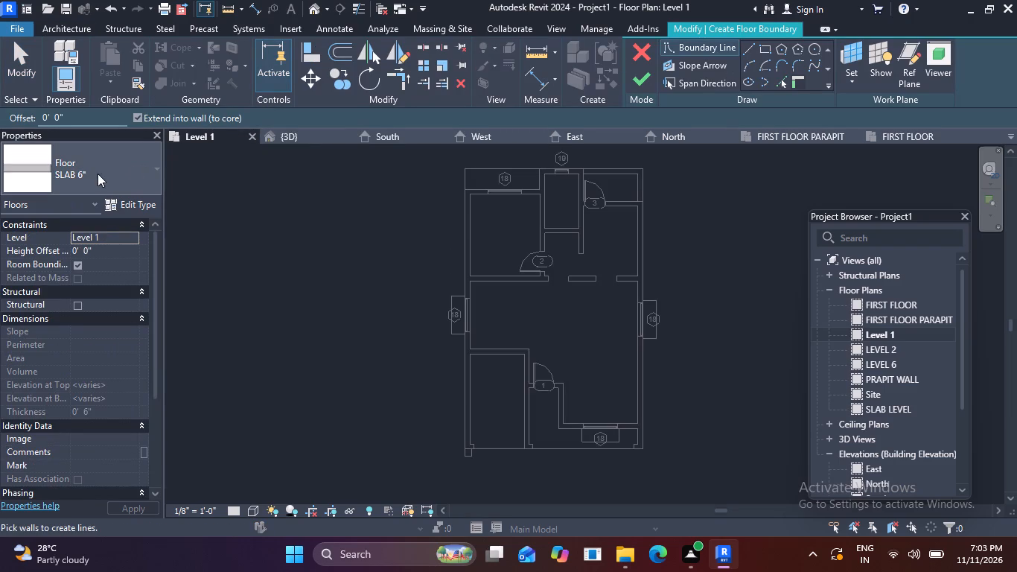
{"action": "left_click", "coordinate": [145, 200]}
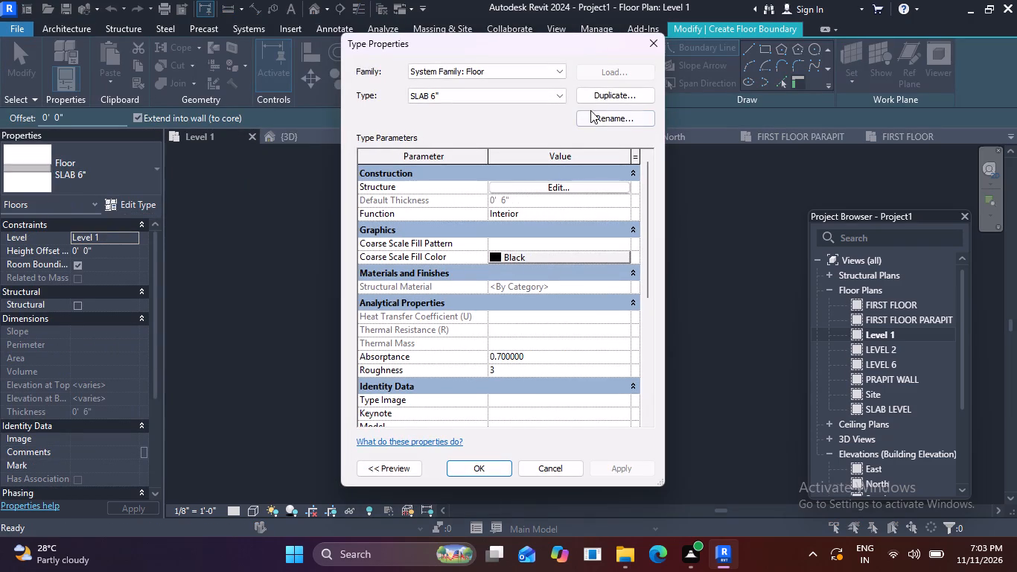
{"action": "left_click", "coordinate": [610, 97]}
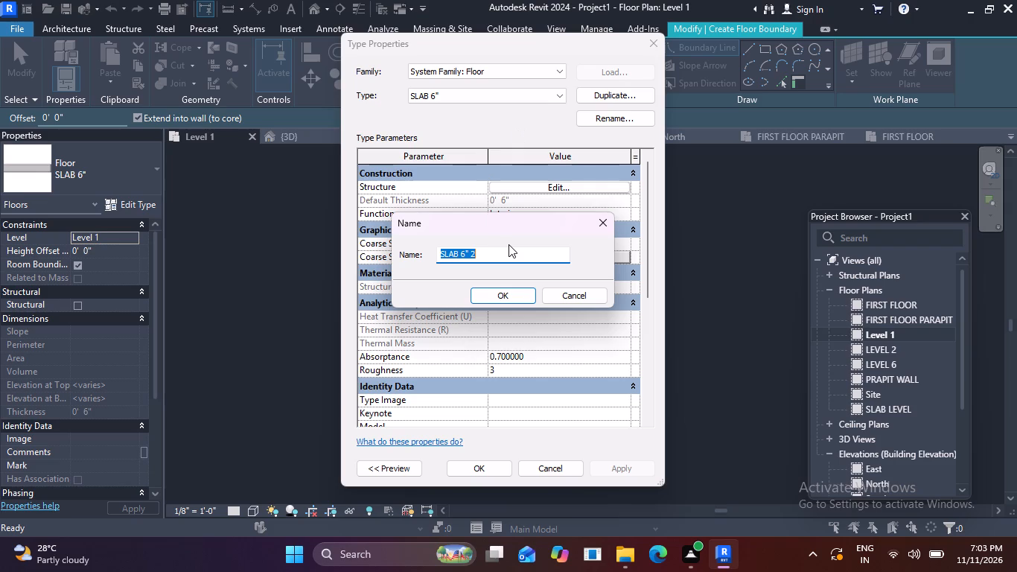
{"action": "key", "text": "BackSpace"}
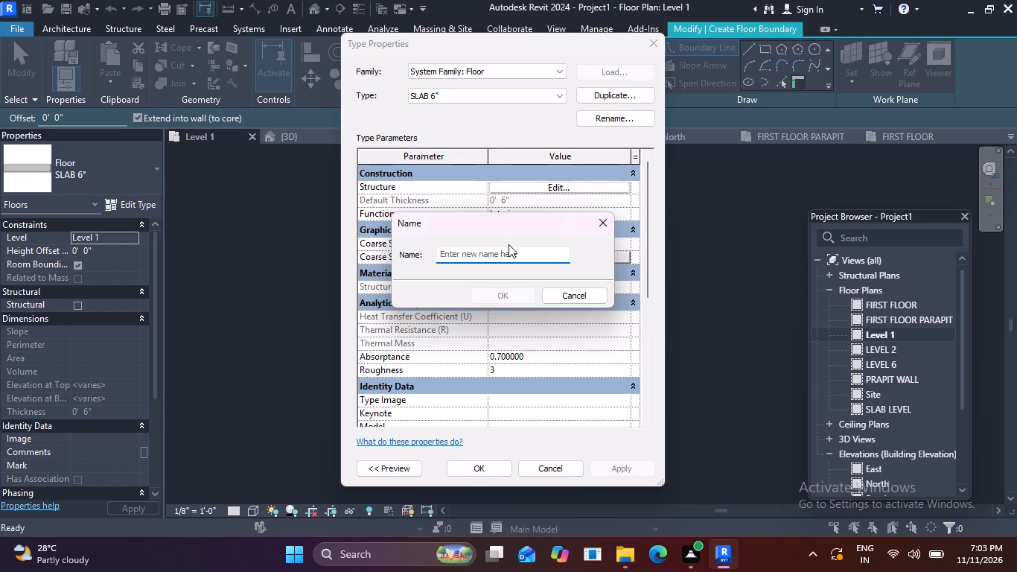
{"action": "type", "text": "FLOOR"}
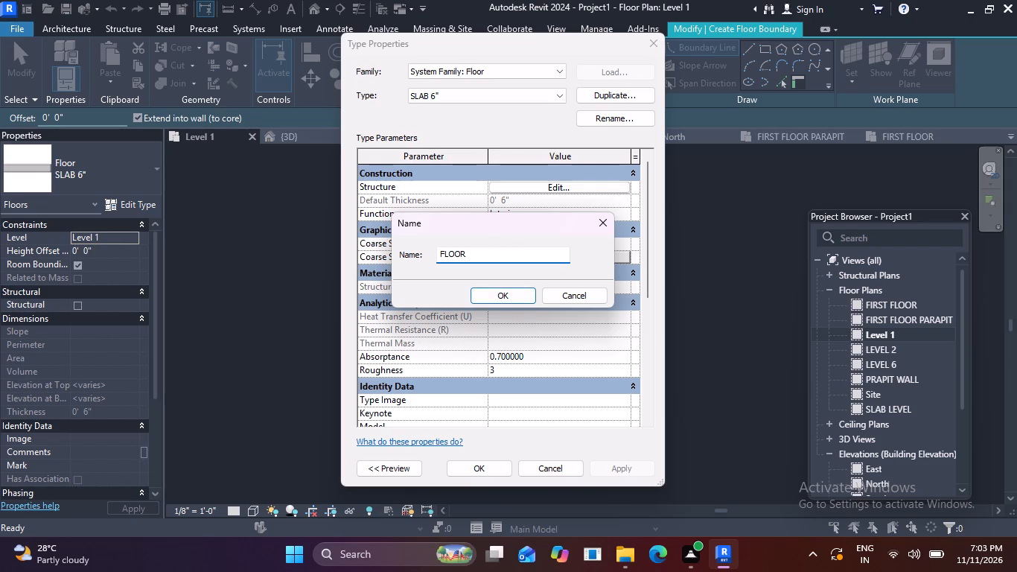
{"action": "key", "text": "space"}
{"action": "type", "text": "2'"}
{"action": "key", "text": "Return"}
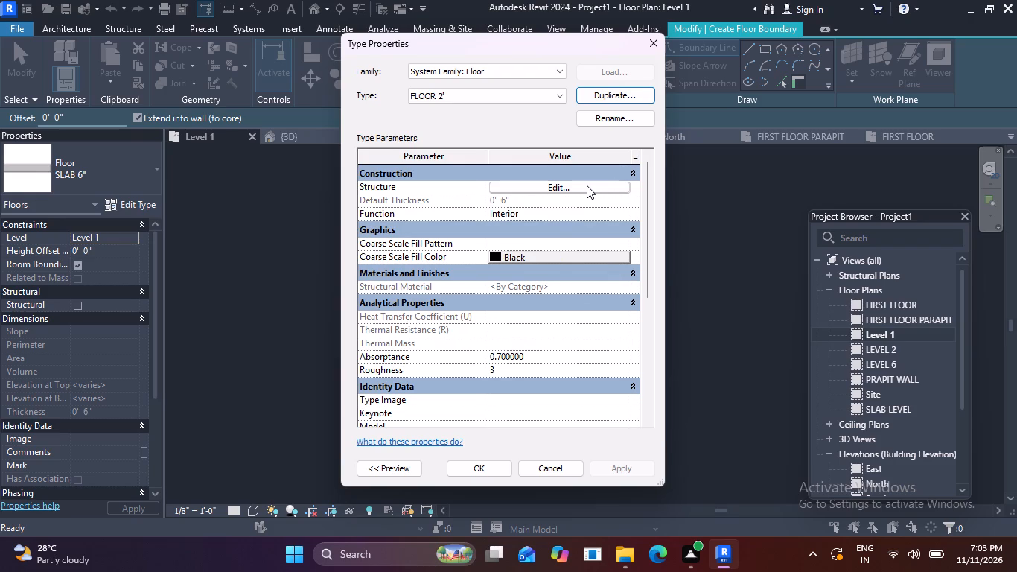
Set the structure layer thickness of the FLOOR 2' type to 2' and apply the type to the new floor.
{"action": "left_click", "coordinate": [587, 185]}
{"action": "left_click", "coordinate": [510, 214]}
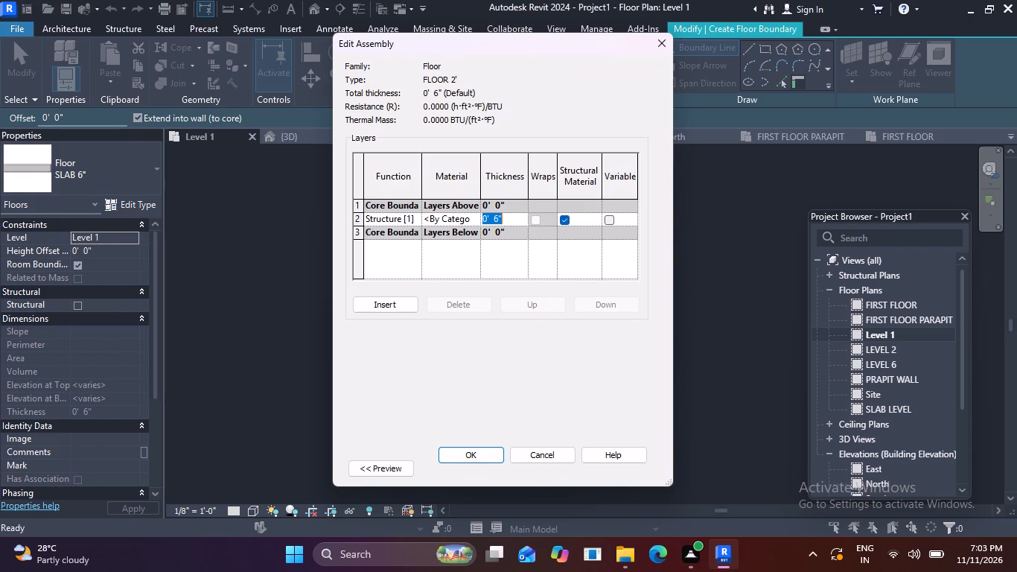
{"action": "key", "text": "BackSpace"}
{"action": "type", "text": "2'"}
{"action": "key", "text": "Return"}
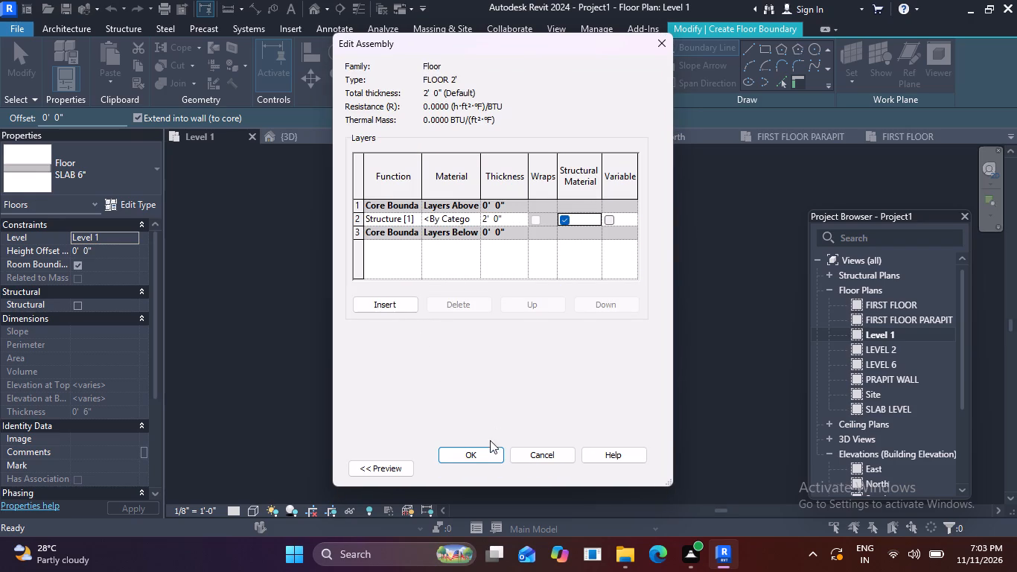
{"action": "left_click", "coordinate": [476, 458]}
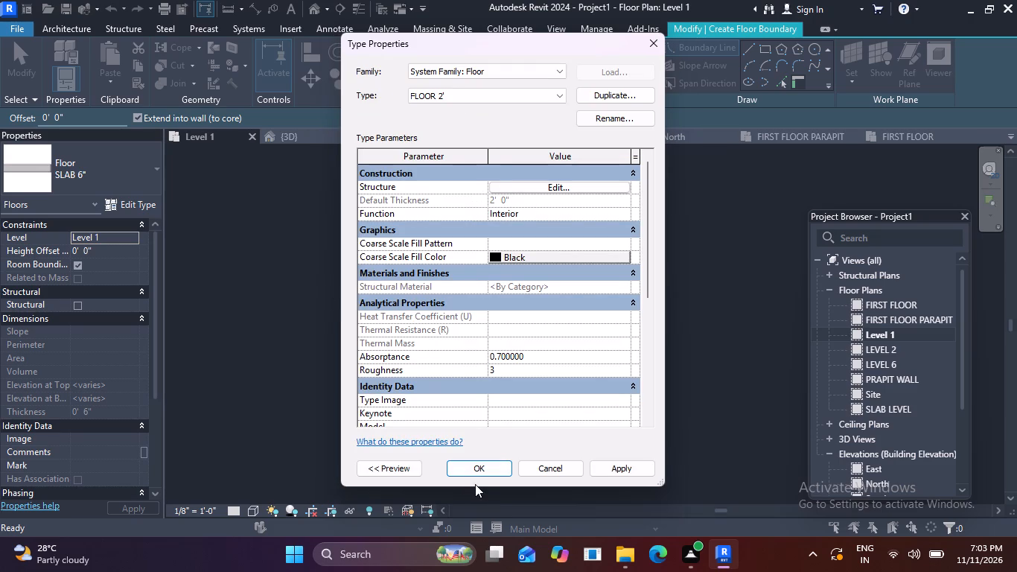
{"action": "left_click", "coordinate": [482, 471]}
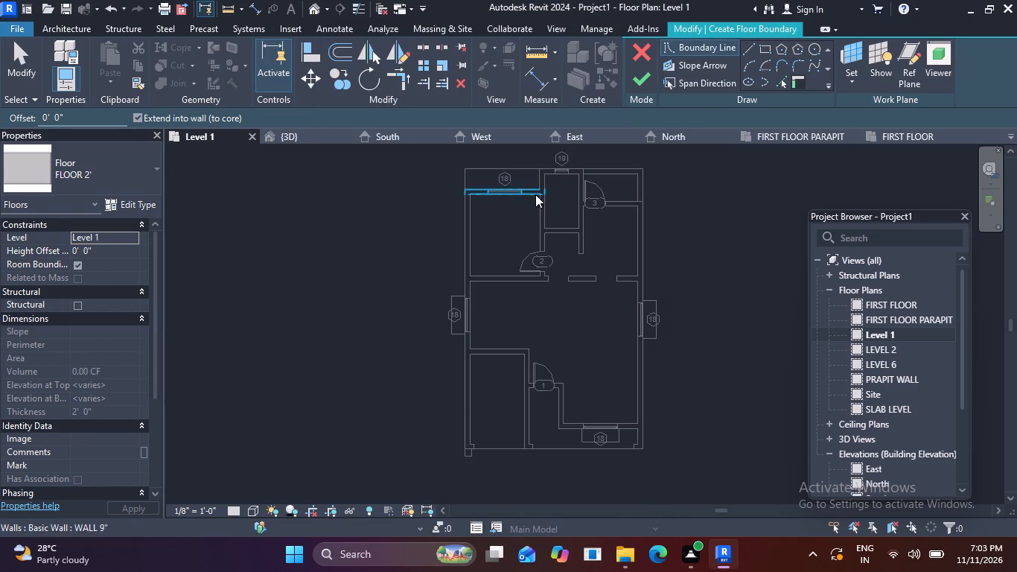
Sketch a rectangular boundary about 41'-2" long around the house's outer walls, corner to opposite corner, and finish the FLOOR 2' floor.
{"action": "scroll", "coordinate": [468, 172], "scroll_direction": "up", "scroll_amount": 2}
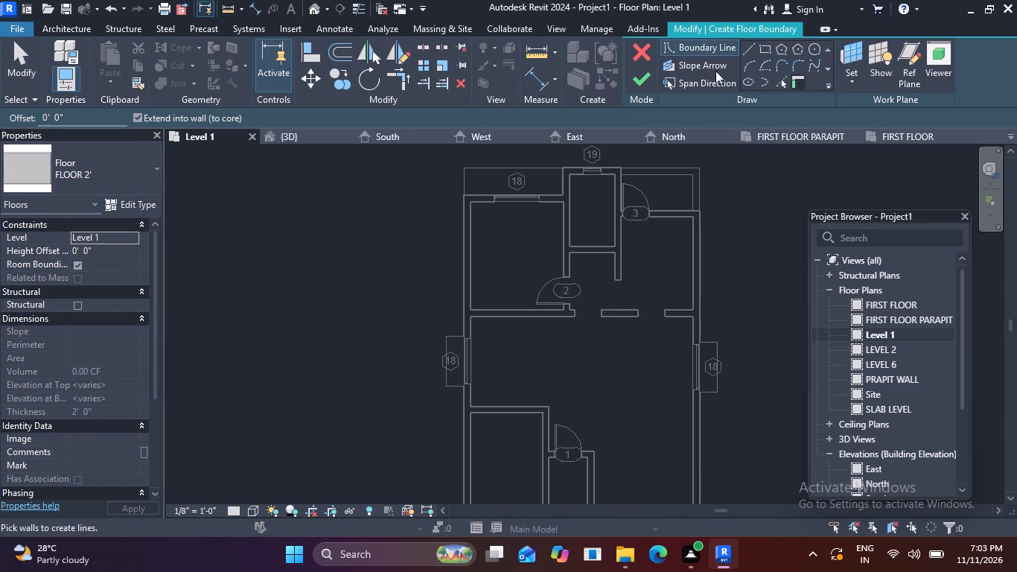
{"action": "left_click", "coordinate": [764, 47]}
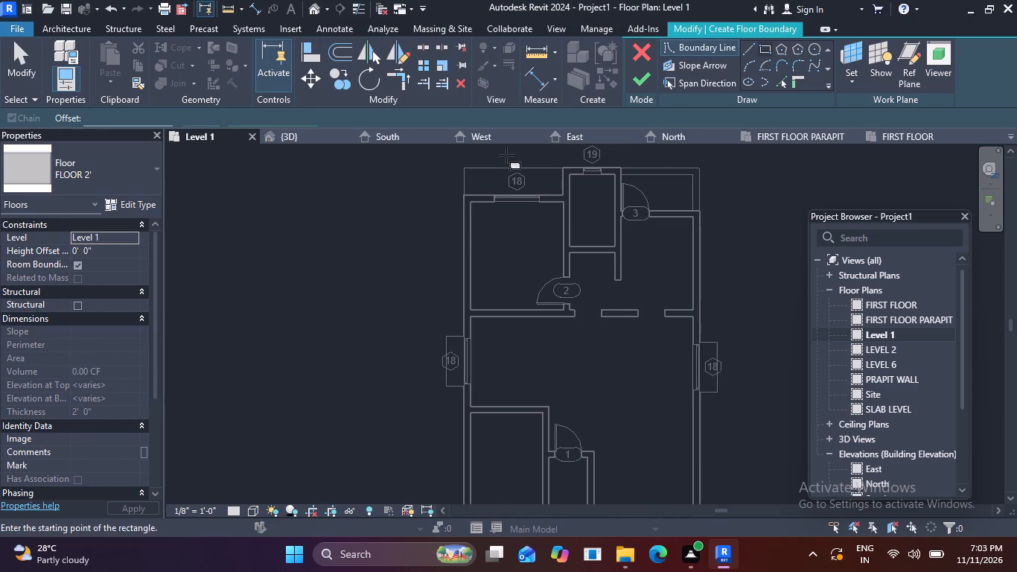
{"action": "left_click", "coordinate": [465, 168]}
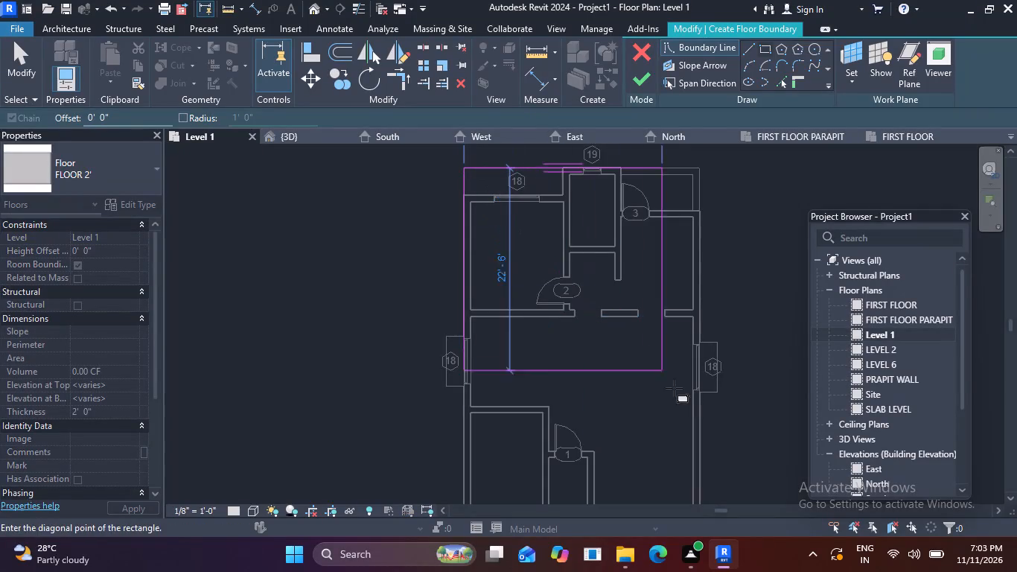
{"action": "middle_click_drag", "start_coordinate": [660, 401], "coordinate": [559, 261]}
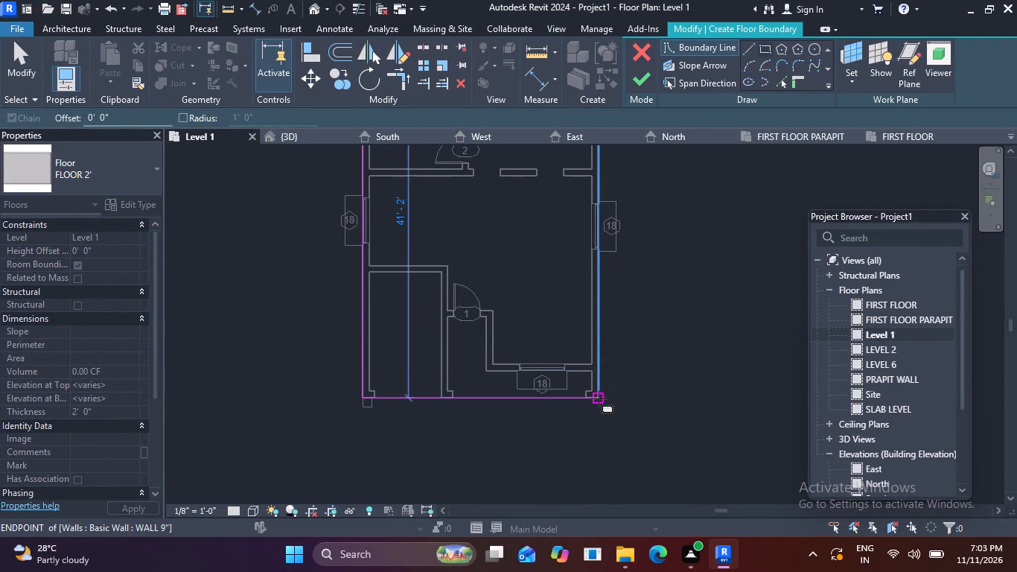
{"action": "left_click", "coordinate": [599, 398]}
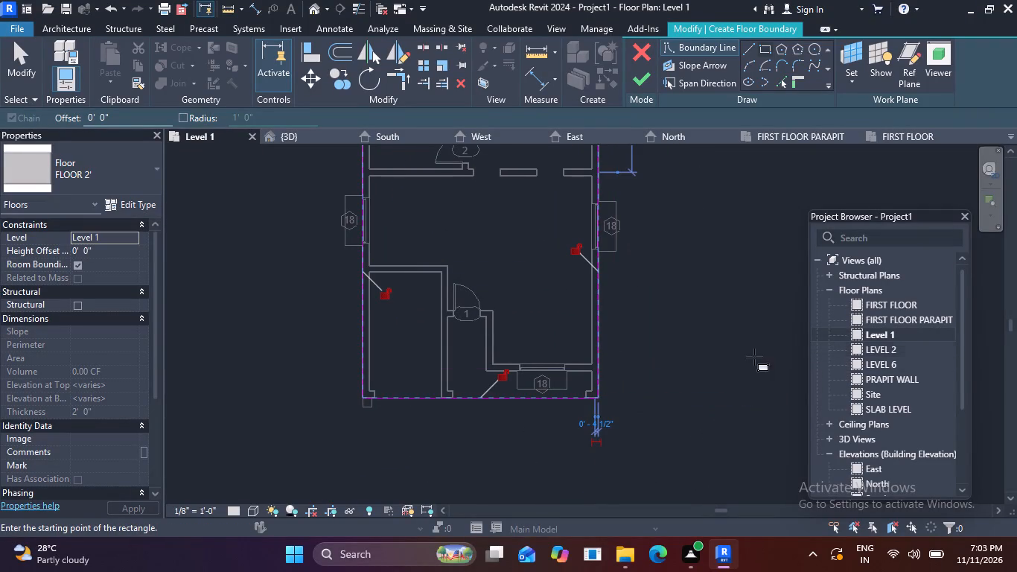
{"action": "left_click", "coordinate": [640, 80]}
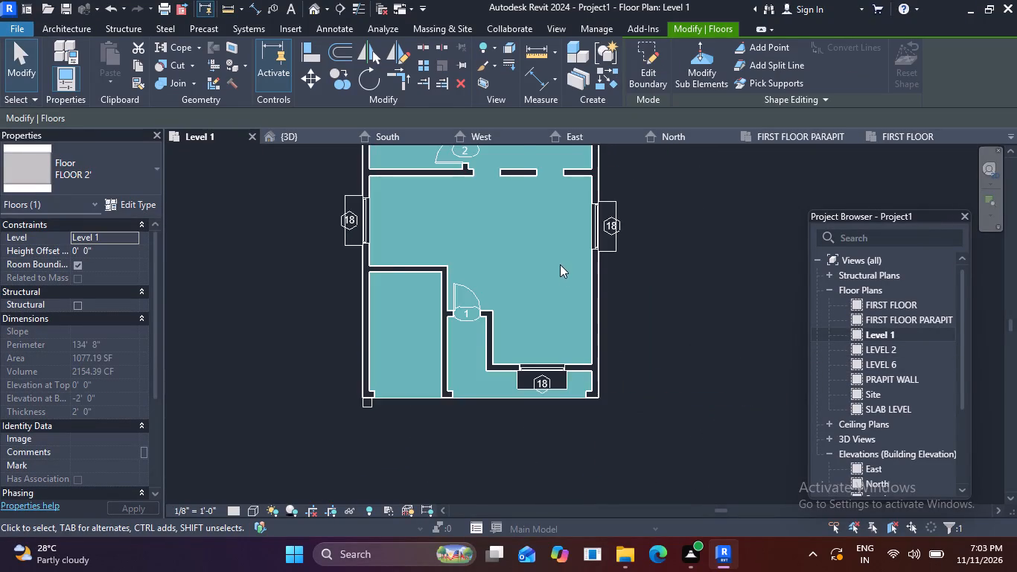
Inspect how the new base floor sits under the house in the 3D view and in the East and South elevations.
{"action": "scroll", "coordinate": [561, 267], "scroll_direction": "down", "scroll_amount": 4}
{"action": "middle_click_drag", "start_coordinate": [645, 308], "coordinate": [643, 387]}
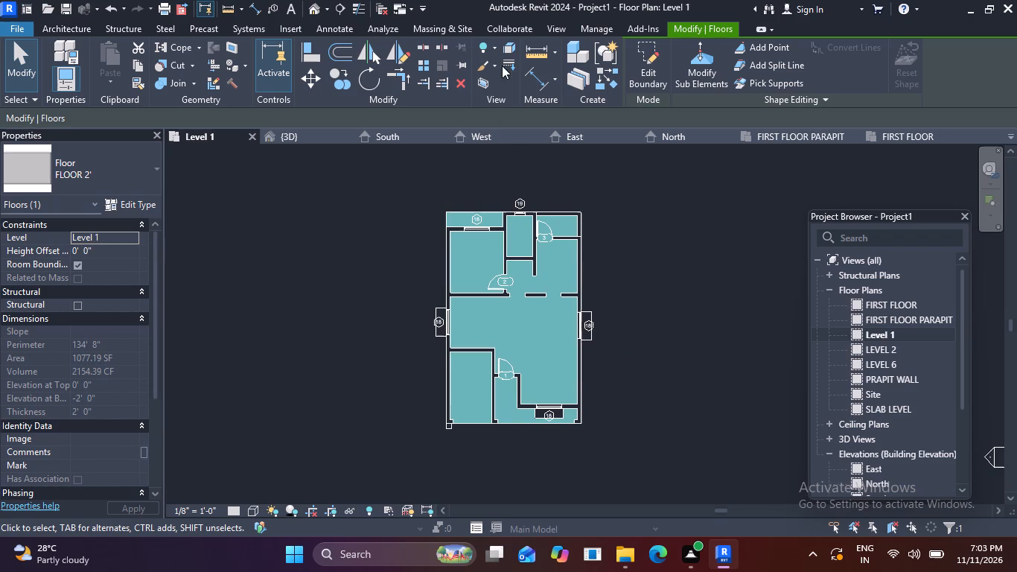
{"action": "left_click", "coordinate": [312, 7]}
{"action": "scroll", "coordinate": [599, 225], "scroll_direction": "down", "scroll_amount": 1}
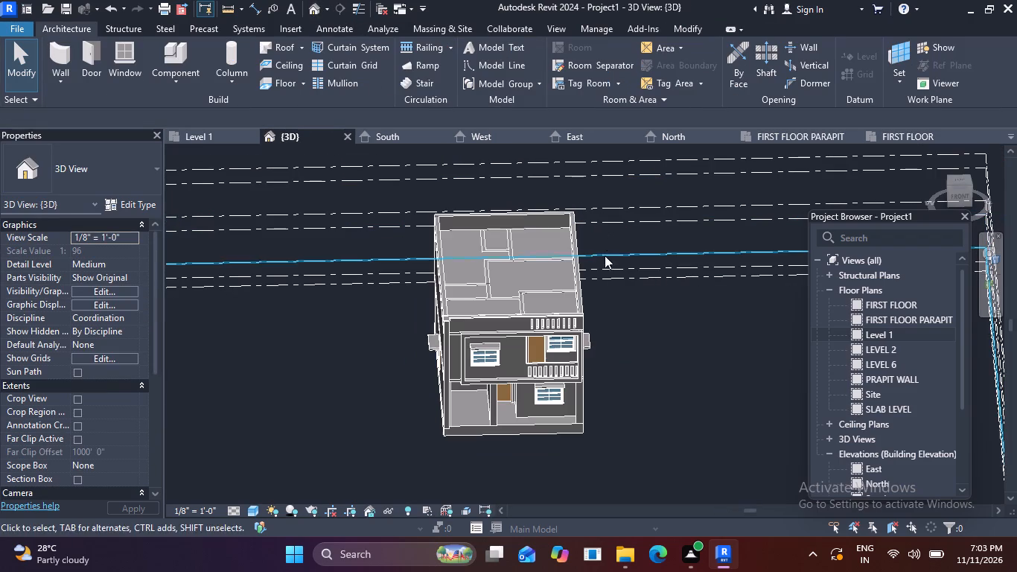
{"action": "middle_click_drag", "start_coordinate": [603, 275], "coordinate": [654, 238], "text": "shift"}
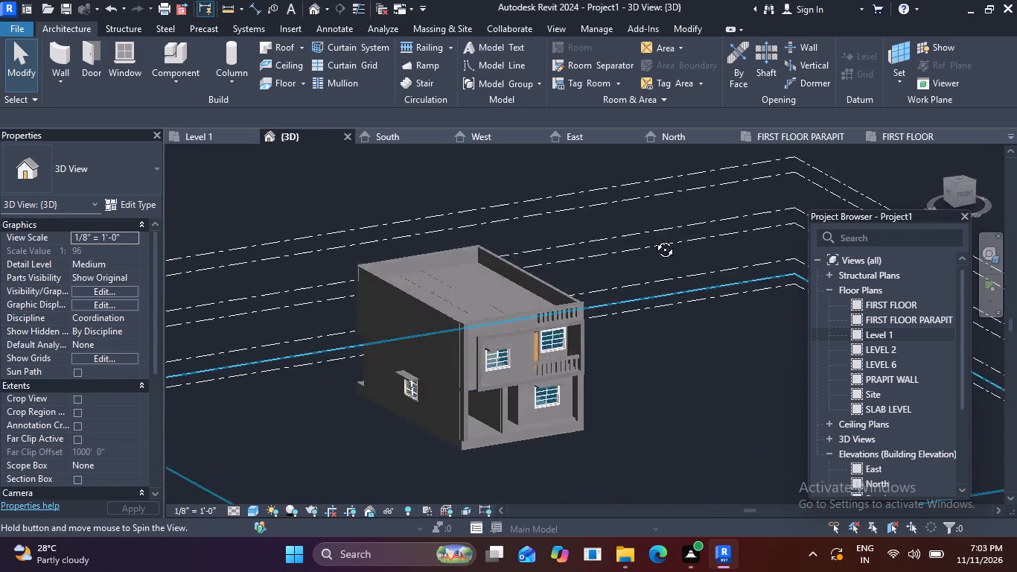
{"action": "middle_click_drag", "start_coordinate": [654, 238], "coordinate": [686, 274], "text": "shift"}
{"action": "scroll", "coordinate": [529, 473], "scroll_direction": "up", "scroll_amount": 6}
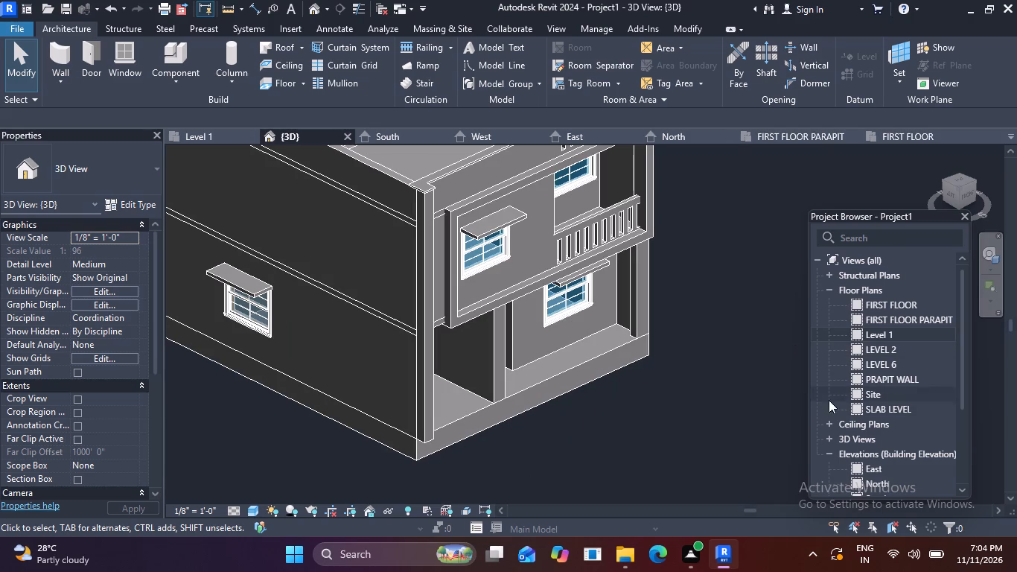
{"action": "double_click", "coordinate": [858, 466]}
{"action": "scroll", "coordinate": [591, 341], "scroll_direction": "down", "scroll_amount": 2}
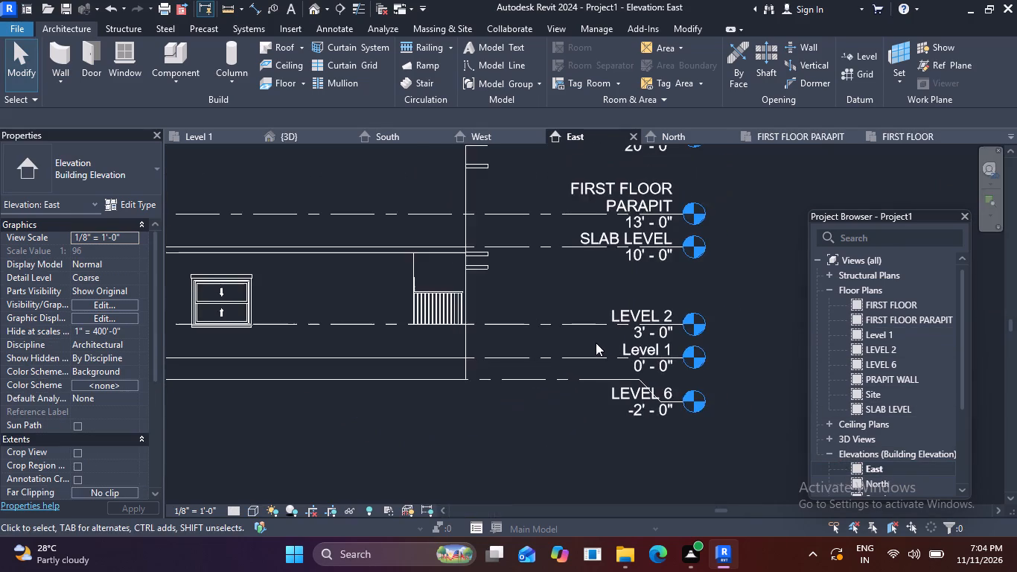
{"action": "middle_click_drag", "start_coordinate": [602, 346], "coordinate": [853, 309]}
{"action": "scroll", "coordinate": [697, 325], "scroll_direction": "down", "scroll_amount": 2}
{"action": "middle_click_drag", "start_coordinate": [632, 354], "coordinate": [559, 351]}
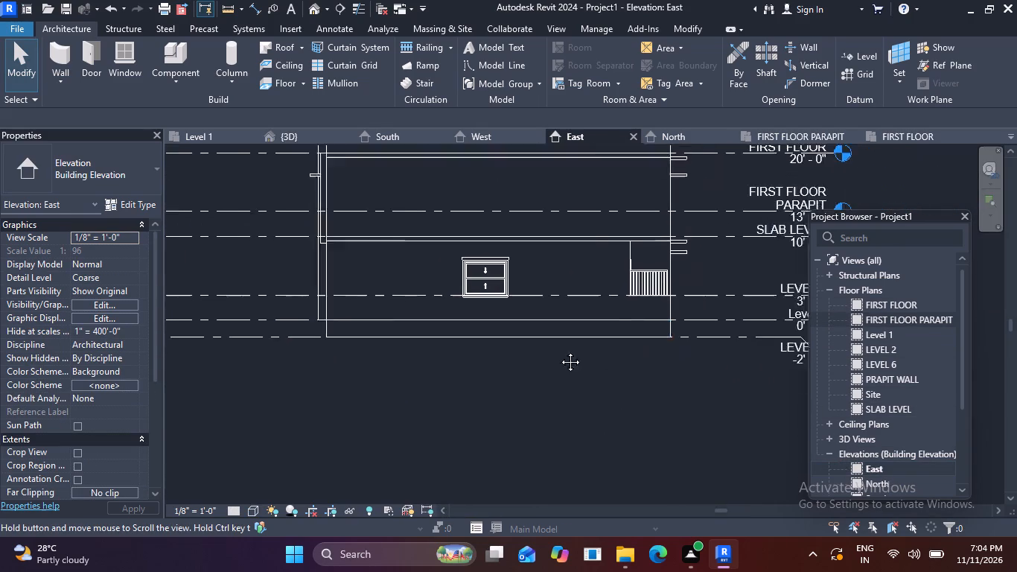
{"action": "middle_click_drag", "start_coordinate": [559, 351], "coordinate": [457, 345]}
{"action": "middle_click_drag", "start_coordinate": [223, 315], "coordinate": [334, 359]}
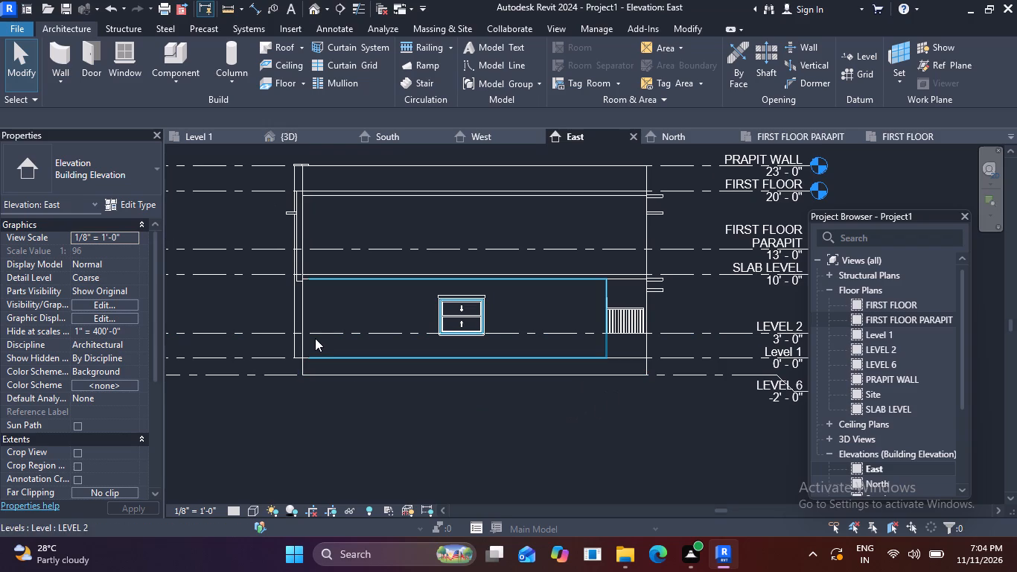
{"action": "scroll", "coordinate": [302, 351], "scroll_direction": "up", "scroll_amount": 4}
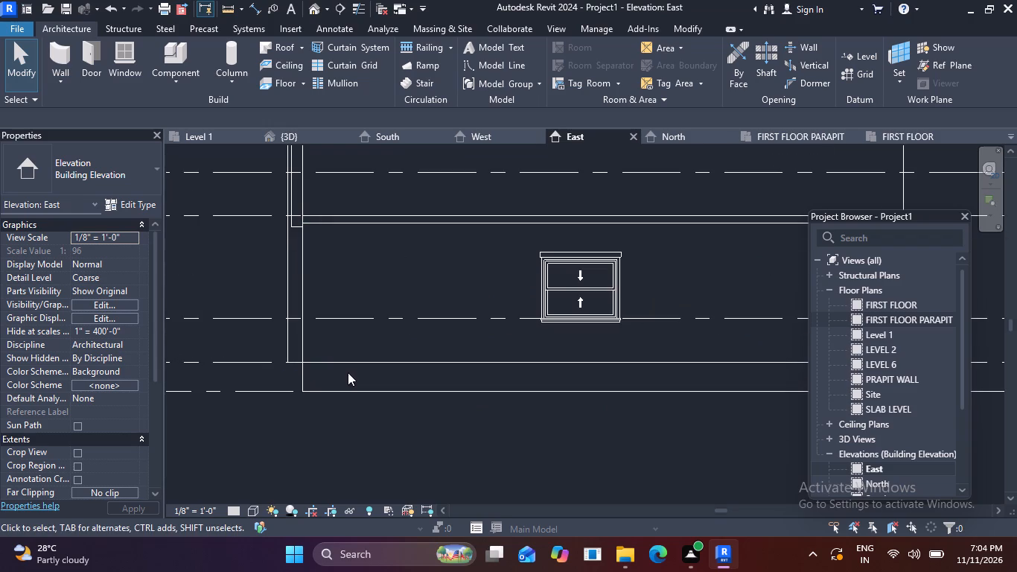
{"action": "scroll", "coordinate": [320, 367], "scroll_direction": "down", "scroll_amount": 4}
{"action": "scroll", "coordinate": [568, 377], "scroll_direction": "down", "scroll_amount": 2}
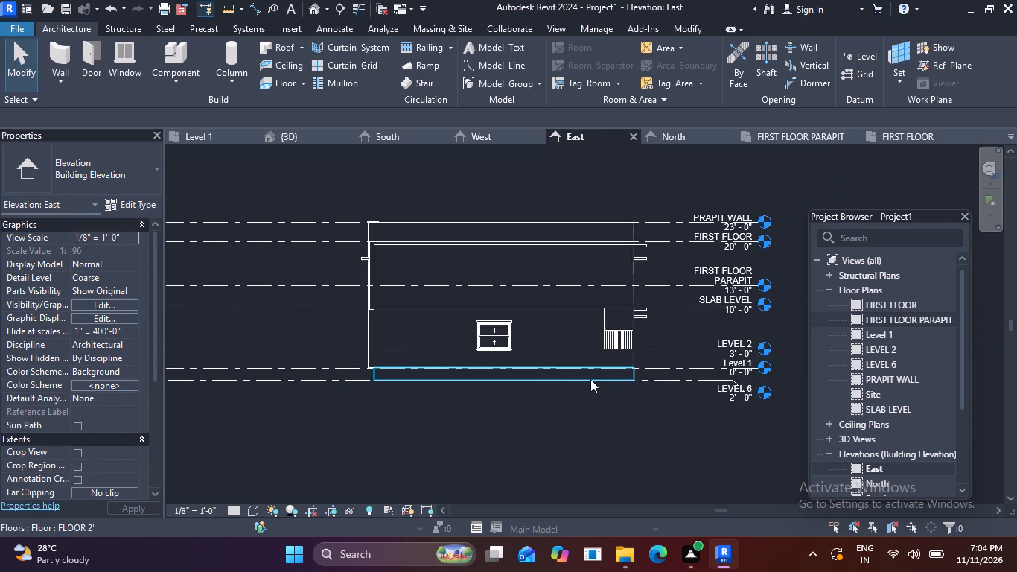
{"action": "left_click", "coordinate": [389, 136]}
{"action": "scroll", "coordinate": [413, 162], "scroll_direction": "down", "scroll_amount": 5}
{"action": "scroll", "coordinate": [442, 250], "scroll_direction": "down", "scroll_amount": 3}
{"action": "middle_click_drag", "start_coordinate": [458, 298], "coordinate": [383, 252]}
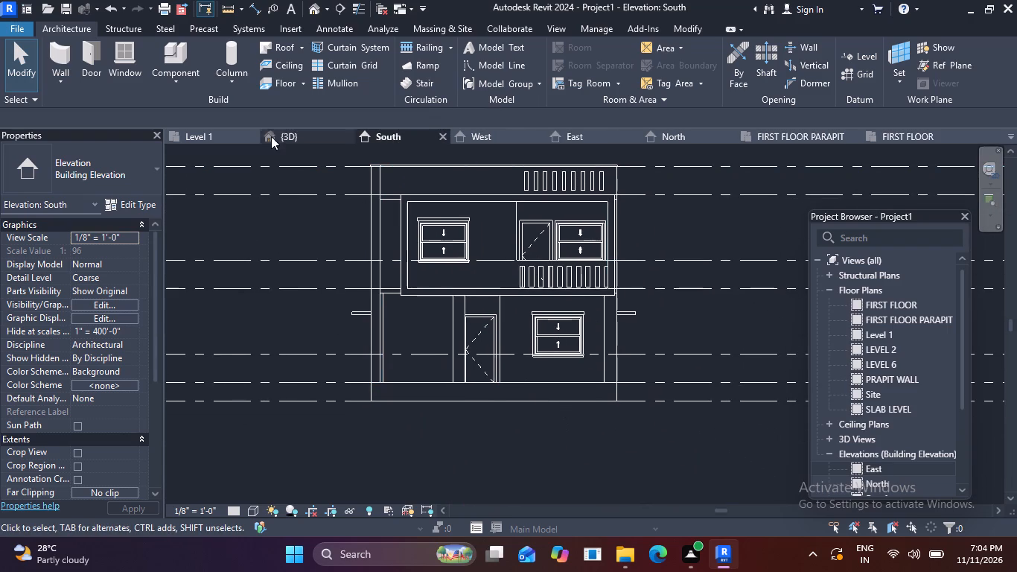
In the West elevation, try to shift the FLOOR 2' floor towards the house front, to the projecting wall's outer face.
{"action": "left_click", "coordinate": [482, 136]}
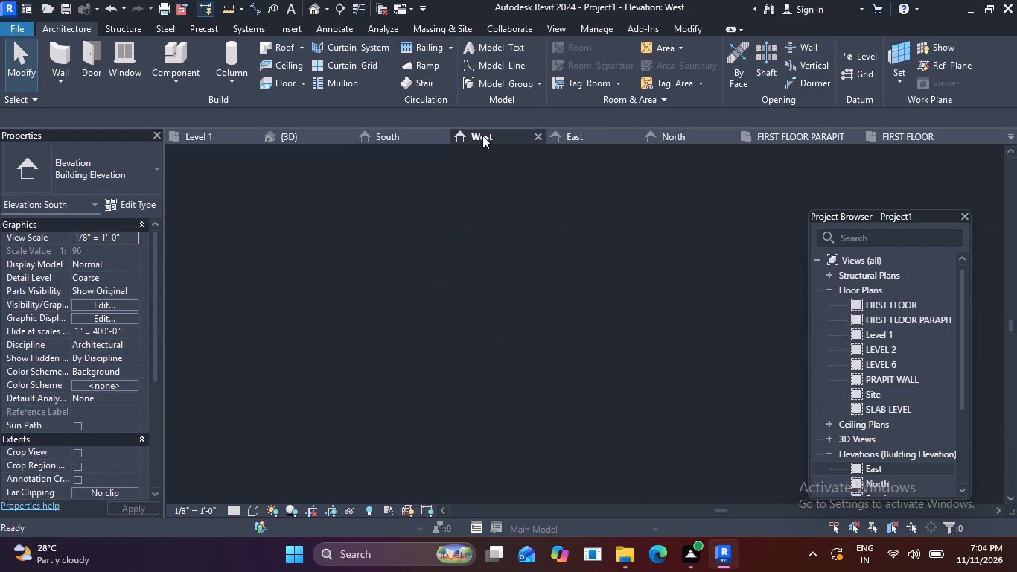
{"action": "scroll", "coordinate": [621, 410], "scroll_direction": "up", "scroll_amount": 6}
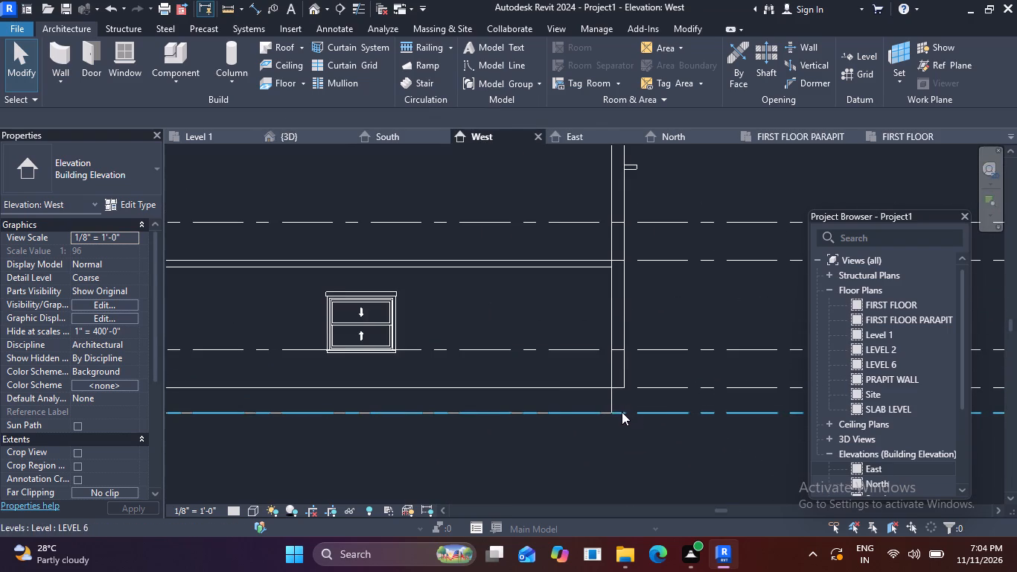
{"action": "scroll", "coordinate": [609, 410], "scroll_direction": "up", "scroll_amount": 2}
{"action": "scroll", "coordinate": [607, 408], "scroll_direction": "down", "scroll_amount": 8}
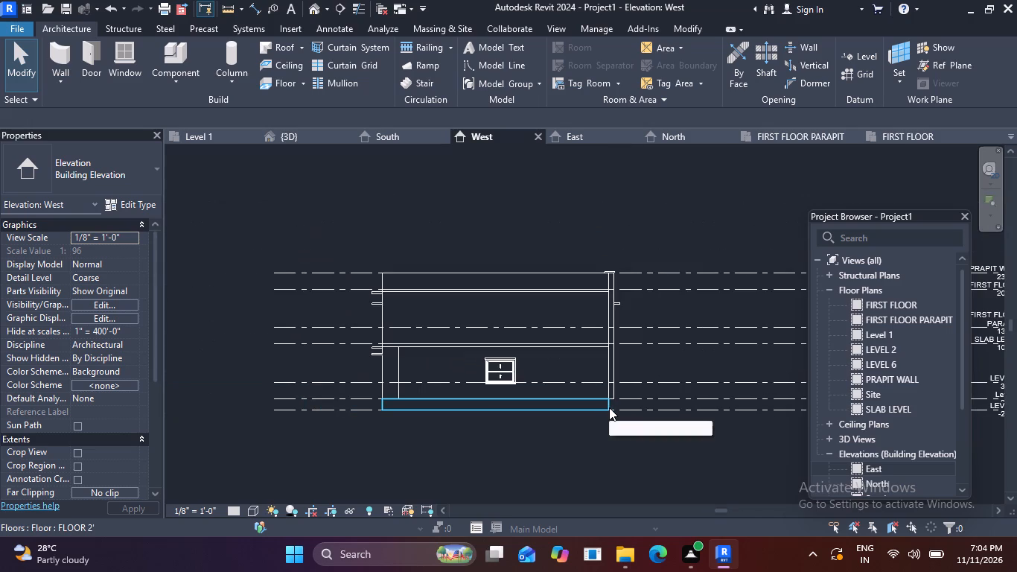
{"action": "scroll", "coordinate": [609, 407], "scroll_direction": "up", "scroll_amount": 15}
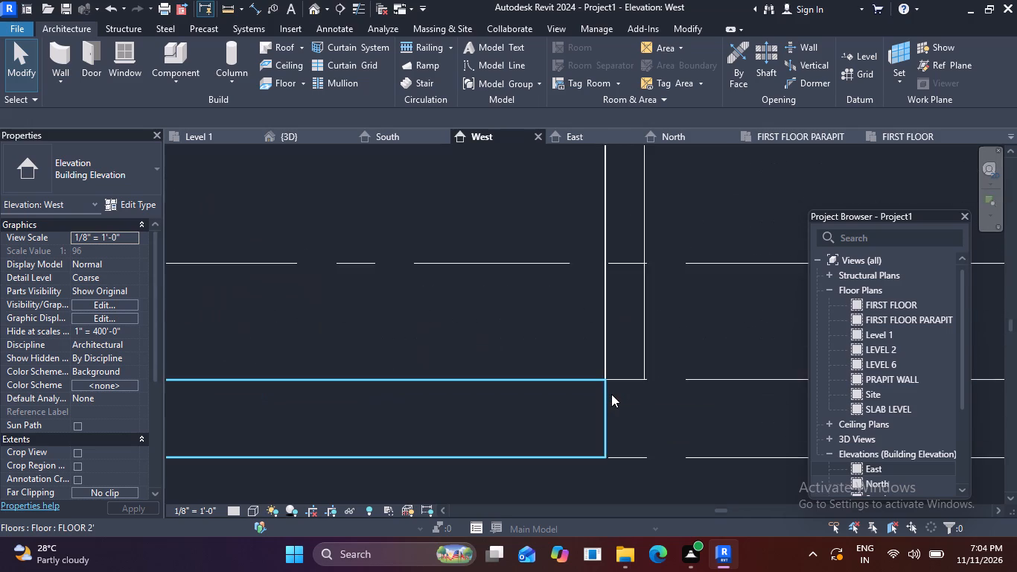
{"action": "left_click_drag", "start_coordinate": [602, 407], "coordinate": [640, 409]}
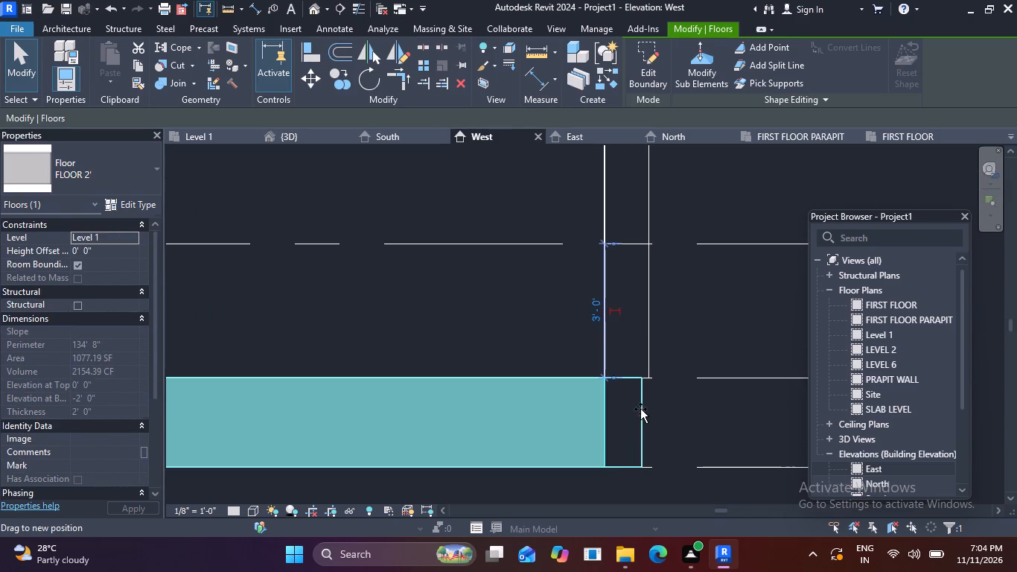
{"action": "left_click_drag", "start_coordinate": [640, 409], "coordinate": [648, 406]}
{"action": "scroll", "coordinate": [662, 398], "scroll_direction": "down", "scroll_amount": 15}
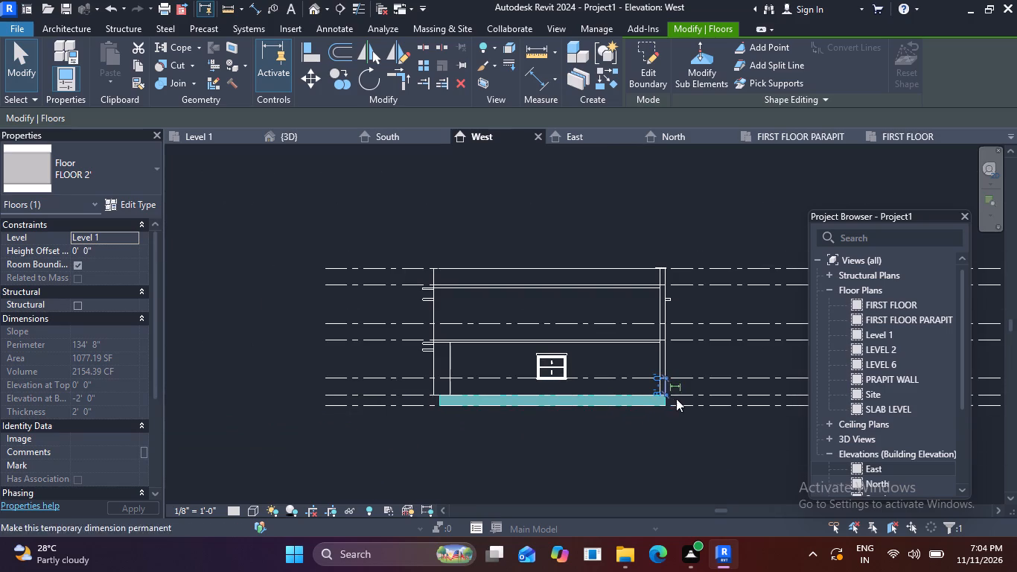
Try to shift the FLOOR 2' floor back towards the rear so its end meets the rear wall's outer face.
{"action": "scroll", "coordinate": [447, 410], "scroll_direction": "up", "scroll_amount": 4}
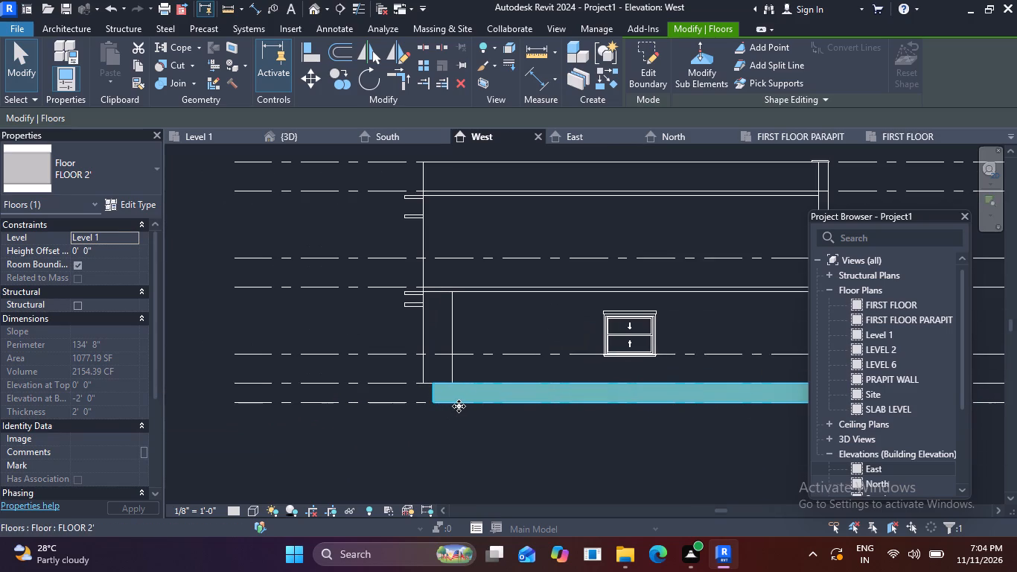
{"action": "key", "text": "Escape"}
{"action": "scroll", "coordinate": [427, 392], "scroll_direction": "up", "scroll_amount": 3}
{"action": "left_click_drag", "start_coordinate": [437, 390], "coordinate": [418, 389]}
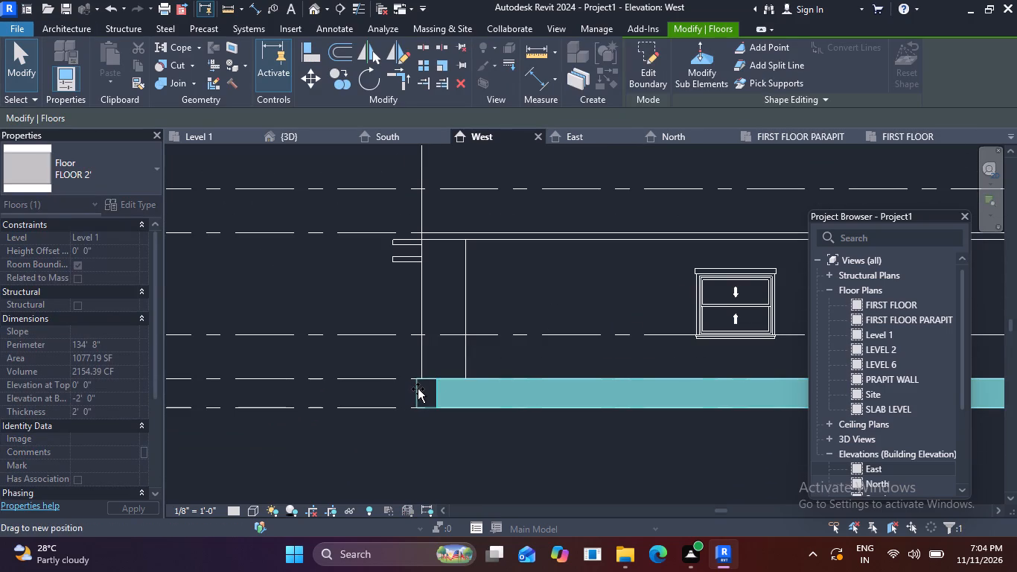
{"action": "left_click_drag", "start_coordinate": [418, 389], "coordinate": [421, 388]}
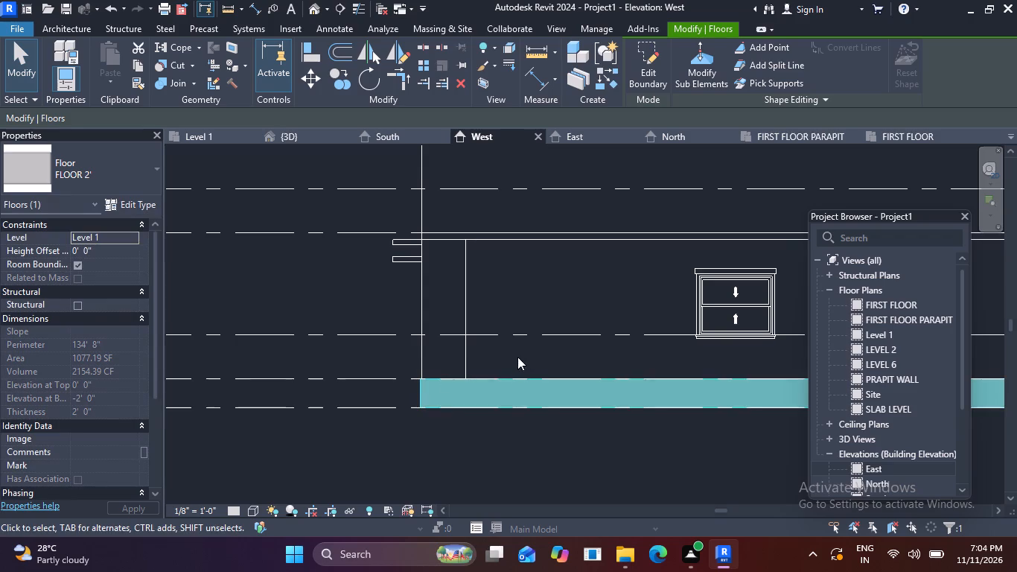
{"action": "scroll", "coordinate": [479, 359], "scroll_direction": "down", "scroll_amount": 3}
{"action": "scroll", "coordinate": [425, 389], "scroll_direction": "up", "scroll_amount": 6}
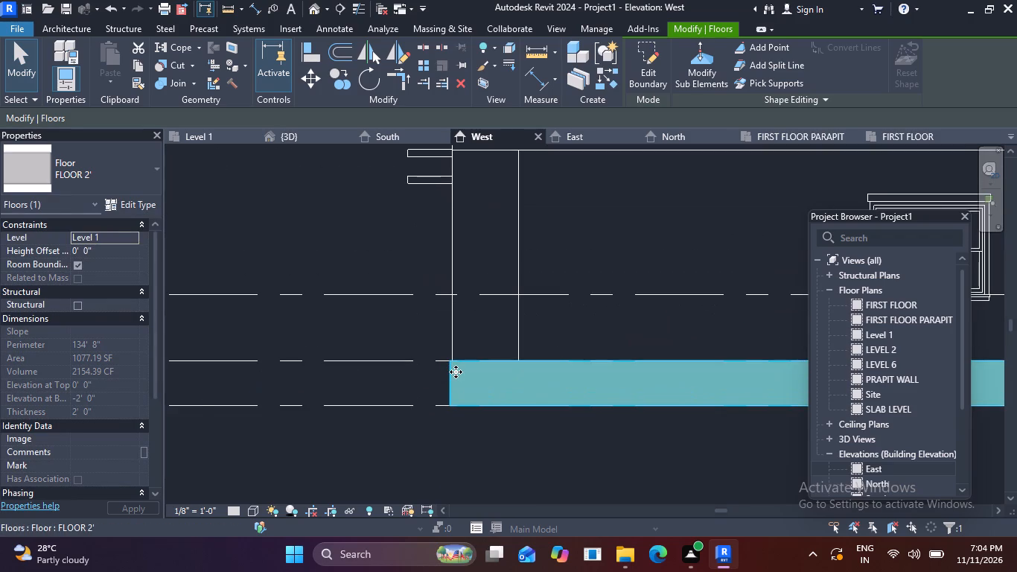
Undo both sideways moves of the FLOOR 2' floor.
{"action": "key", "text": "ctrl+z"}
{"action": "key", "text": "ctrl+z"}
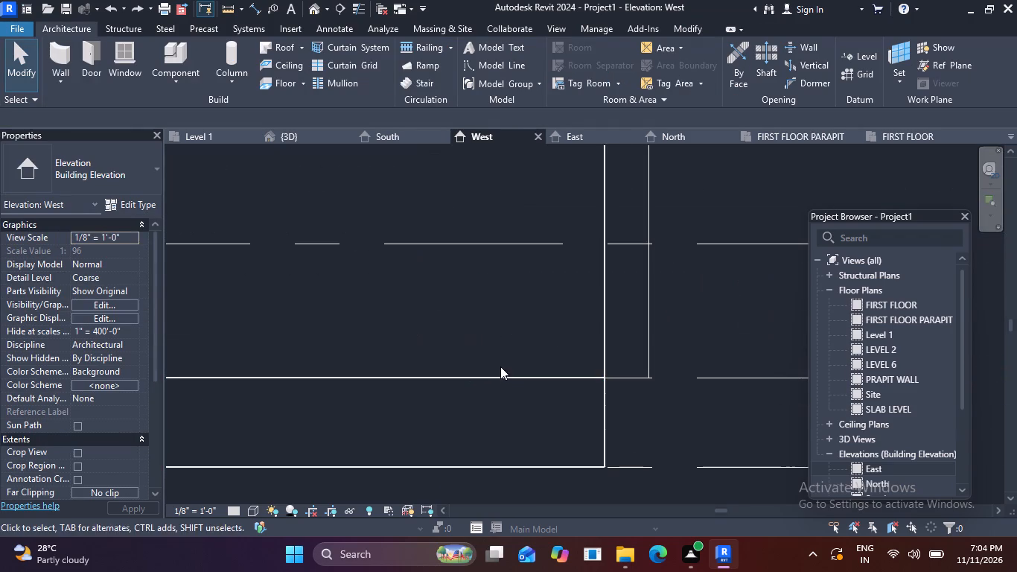
Examine the base floor's edges against the walls from all sides of the house in the 3D view, ending close on the front.
{"action": "scroll", "coordinate": [500, 366], "scroll_direction": "down", "scroll_amount": 12}
{"action": "left_click", "coordinate": [309, 10]}
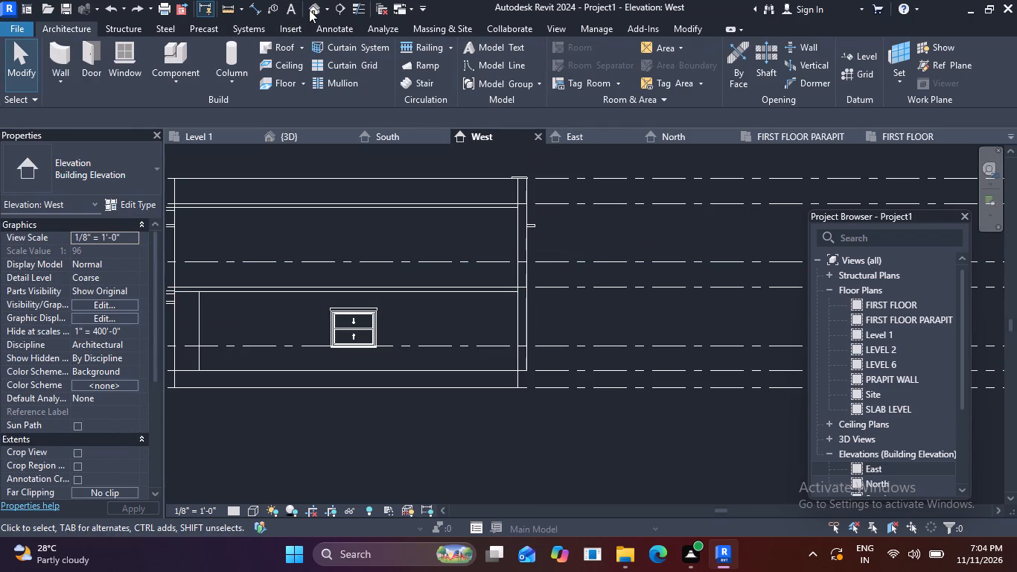
{"action": "scroll", "coordinate": [516, 357], "scroll_direction": "down", "scroll_amount": 4}
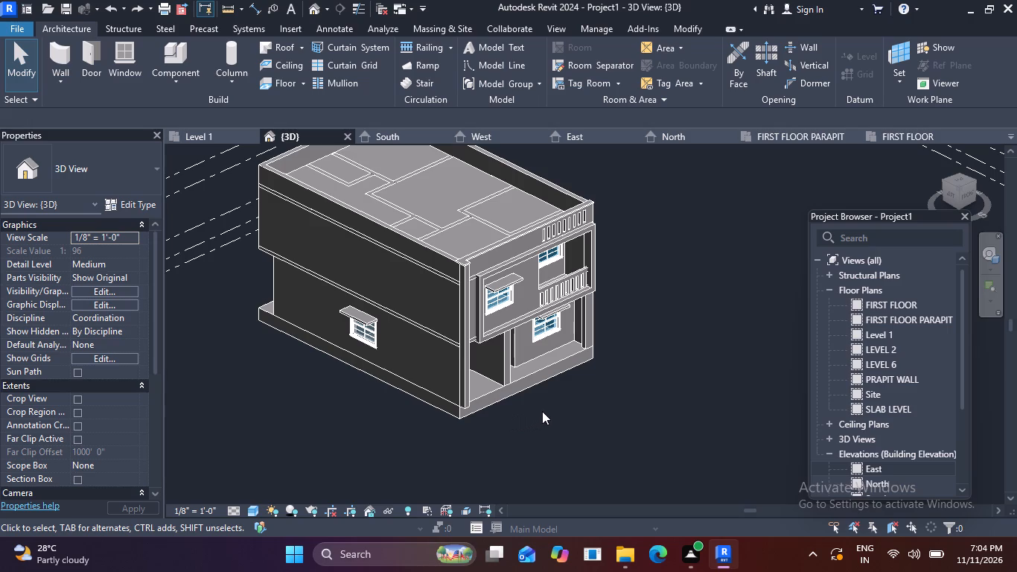
{"action": "middle_click_drag", "start_coordinate": [534, 409], "coordinate": [482, 413], "text": "shift"}
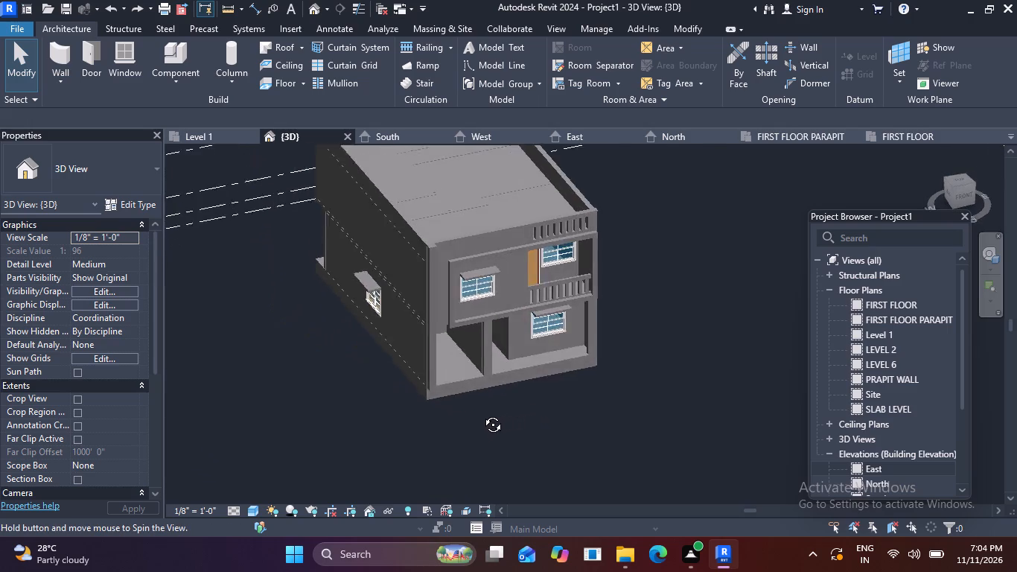
{"action": "middle_click_drag", "start_coordinate": [482, 413], "coordinate": [286, 374], "text": "shift"}
{"action": "middle_click_drag", "start_coordinate": [491, 410], "coordinate": [252, 373]}
{"action": "middle_click_drag", "start_coordinate": [482, 404], "coordinate": [396, 415], "text": "shift"}
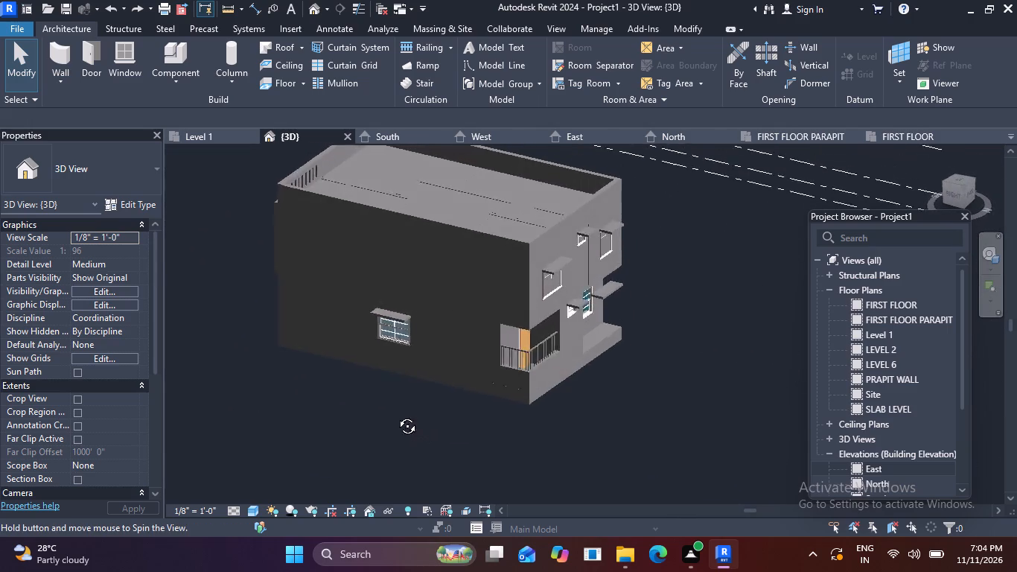
{"action": "middle_click_drag", "start_coordinate": [396, 415], "coordinate": [186, 403], "text": "shift"}
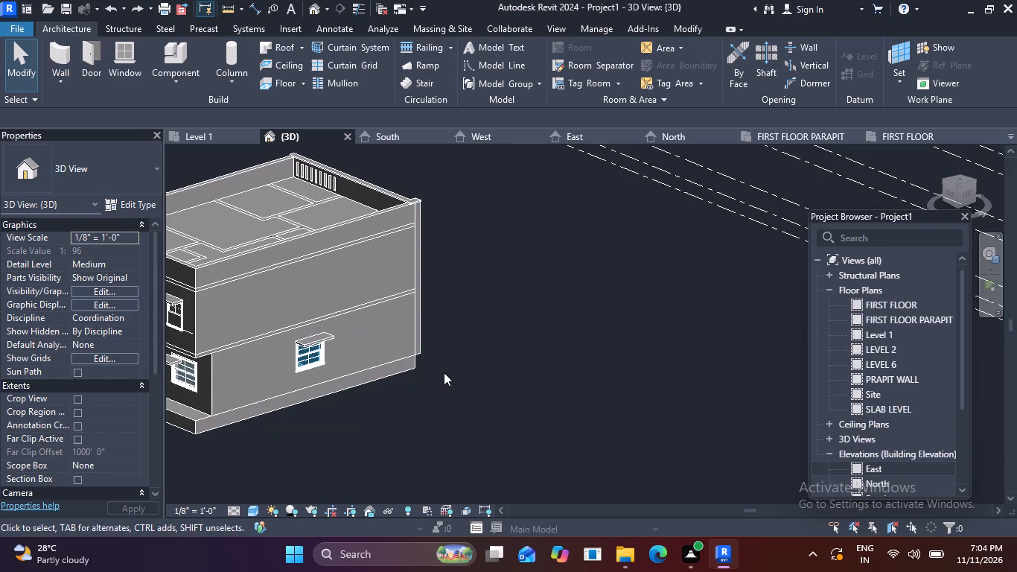
{"action": "middle_click_drag", "start_coordinate": [444, 372], "coordinate": [592, 341]}
{"action": "middle_click_drag", "start_coordinate": [533, 363], "coordinate": [492, 395], "text": "shift"}
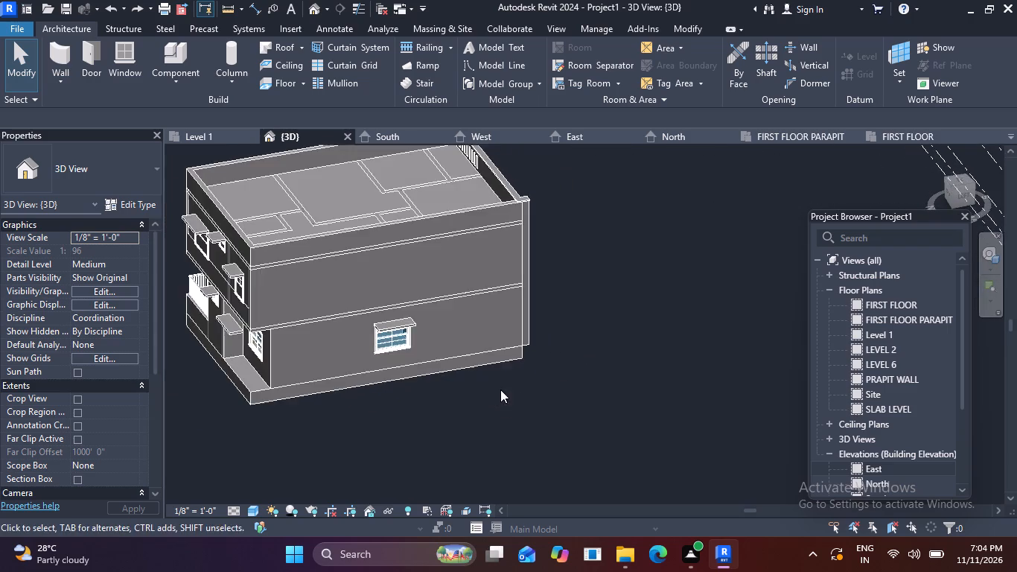
{"action": "middle_click_drag", "start_coordinate": [538, 359], "coordinate": [672, 335]}
{"action": "middle_click_drag", "start_coordinate": [651, 349], "coordinate": [634, 365], "text": "shift"}
{"action": "middle_click_drag", "start_coordinate": [631, 366], "coordinate": [512, 349], "text": "shift"}
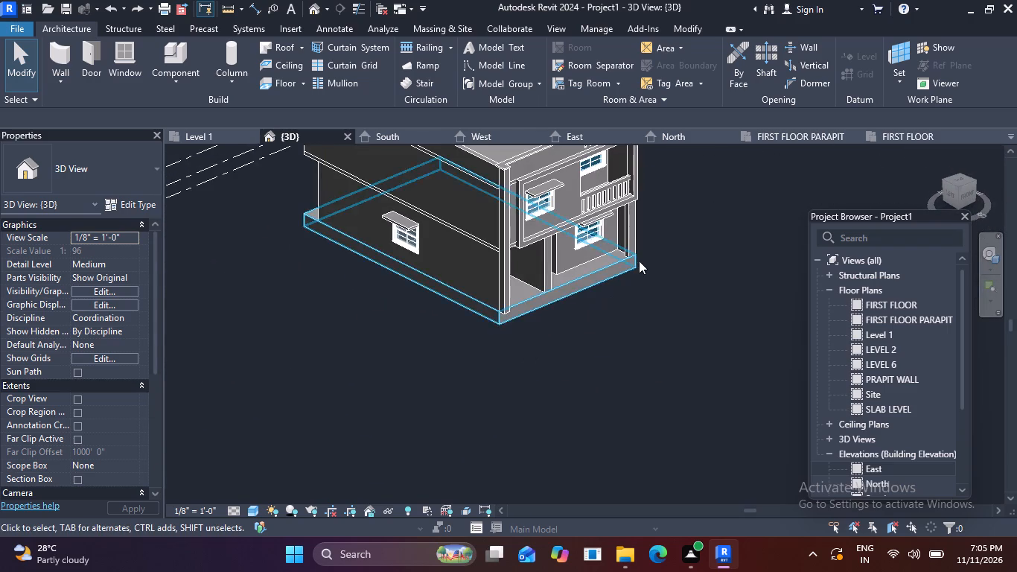
{"action": "scroll", "coordinate": [643, 251], "scroll_direction": "up", "scroll_amount": 8}
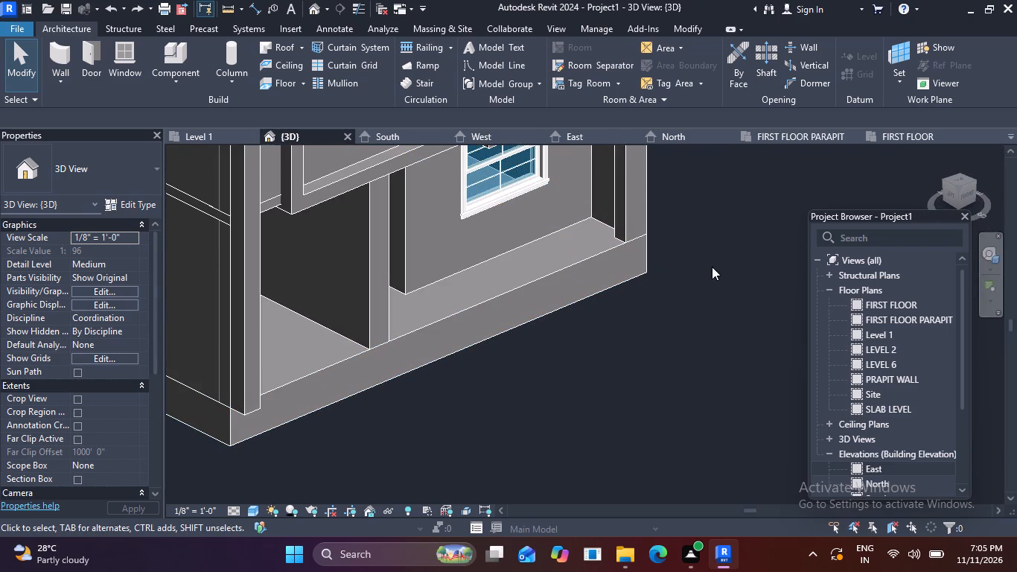
Examine the base floor's front and right-hand faces where they meet at the house's front corner.
{"action": "middle_click_drag", "start_coordinate": [711, 267], "coordinate": [572, 335]}
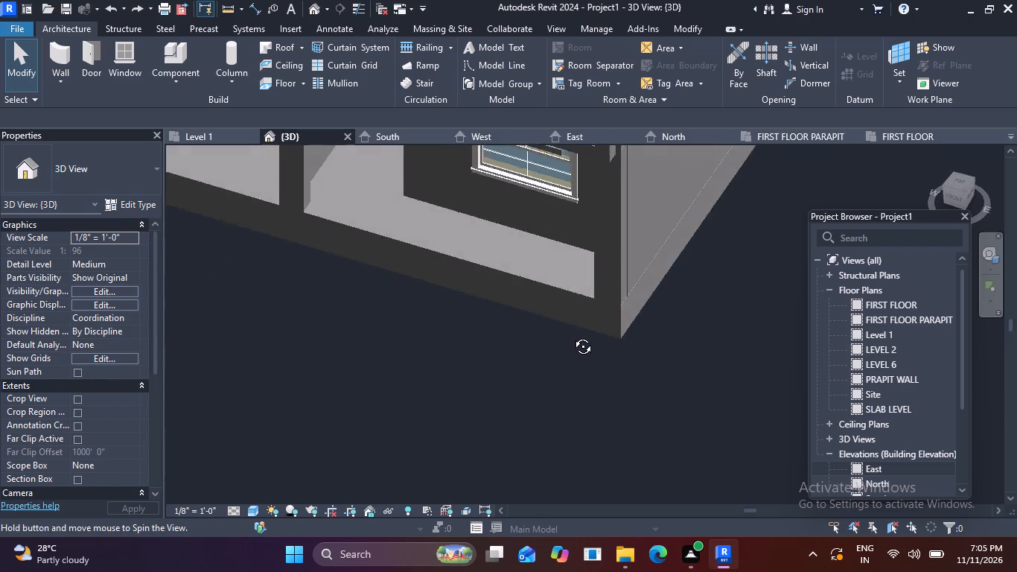
{"action": "middle_click_drag", "start_coordinate": [572, 335], "coordinate": [533, 335]}
{"action": "middle_click_drag", "start_coordinate": [499, 315], "coordinate": [521, 463]}
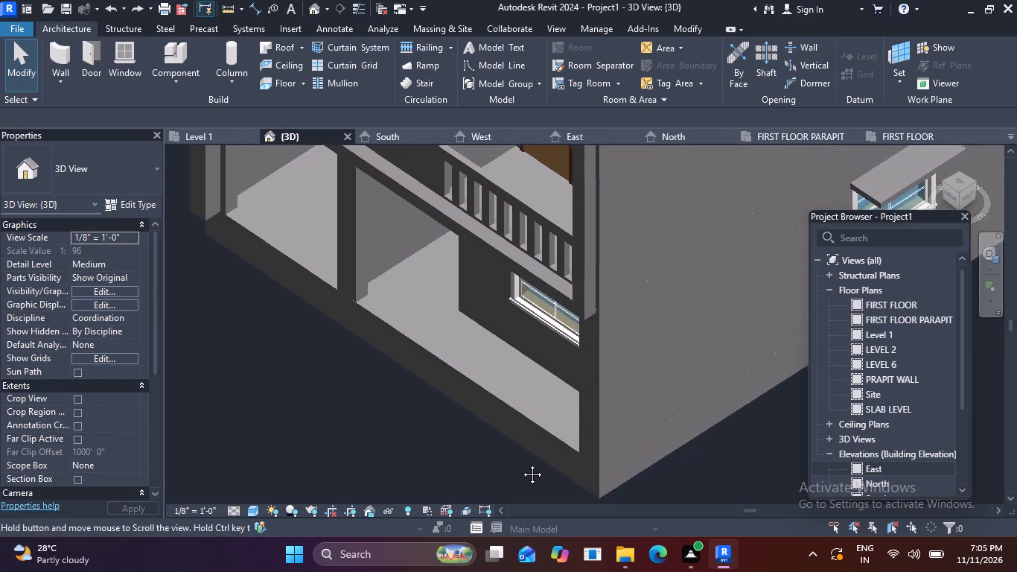
{"action": "middle_click_drag", "start_coordinate": [521, 463], "coordinate": [523, 468]}
{"action": "scroll", "coordinate": [522, 468], "scroll_direction": "up", "scroll_amount": 1}
{"action": "scroll", "coordinate": [201, 200], "scroll_direction": "down", "scroll_amount": 2}
{"action": "middle_click_drag", "start_coordinate": [228, 209], "coordinate": [314, 225]}
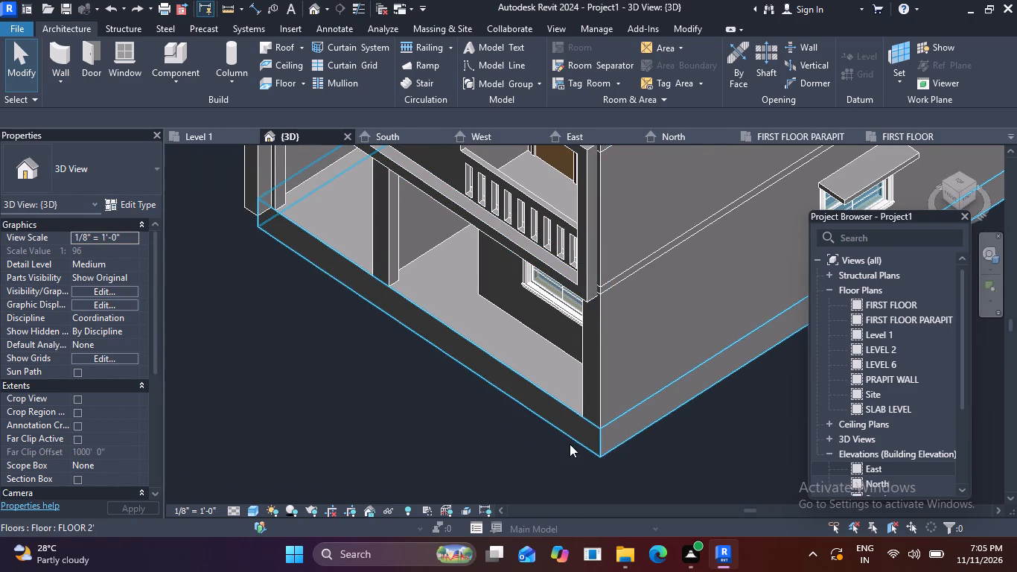
{"action": "middle_click_drag", "start_coordinate": [564, 447], "coordinate": [487, 300], "text": "shift"}
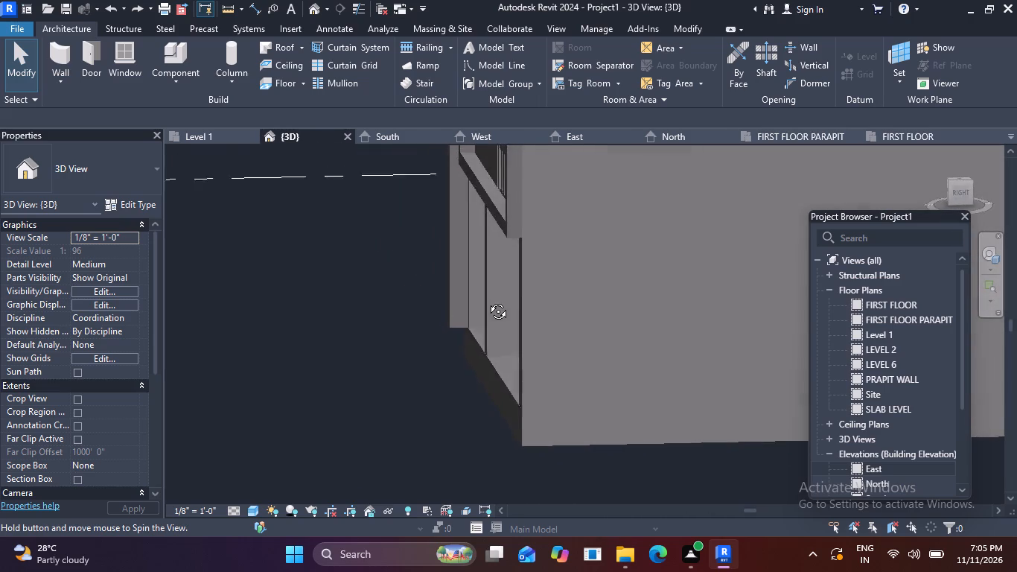
{"action": "middle_click_drag", "start_coordinate": [487, 300], "coordinate": [473, 257], "text": "shift"}
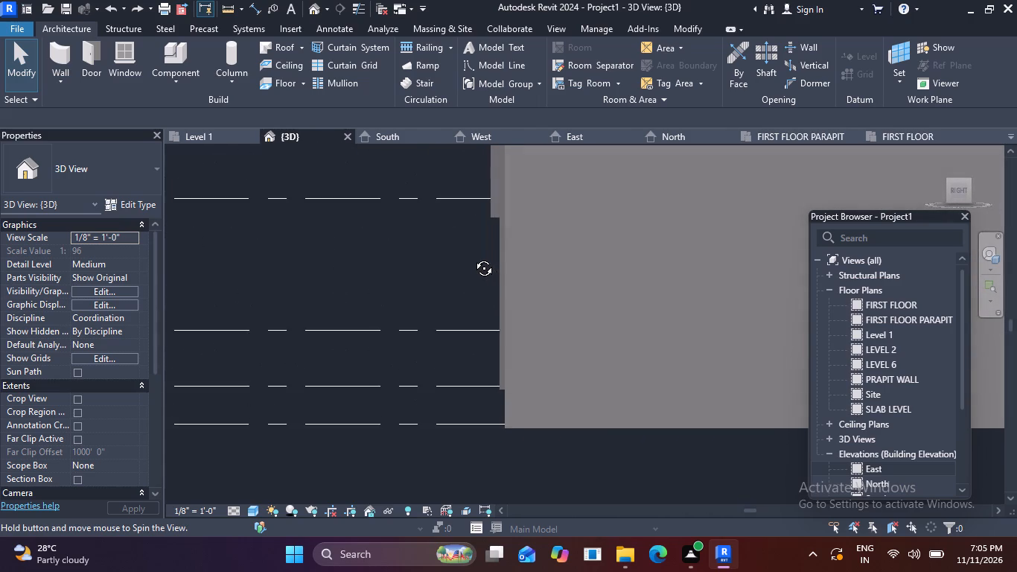
{"action": "middle_click_drag", "start_coordinate": [473, 257], "coordinate": [490, 269], "text": "shift"}
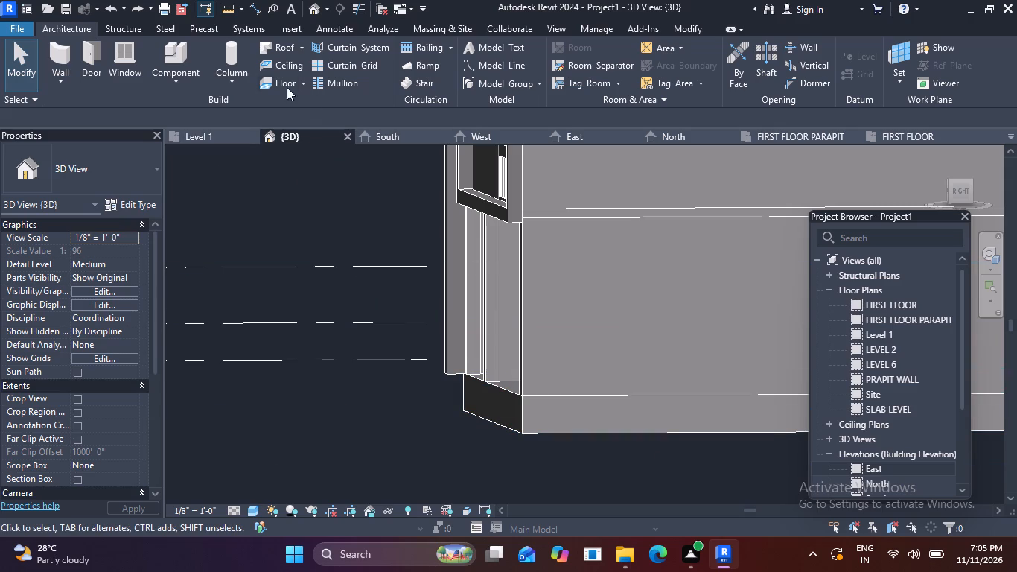
Start a new in-place model in the Generic Models category, keeping the suggested name.
{"action": "left_click", "coordinate": [165, 82]}
{"action": "left_click", "coordinate": [212, 147]}
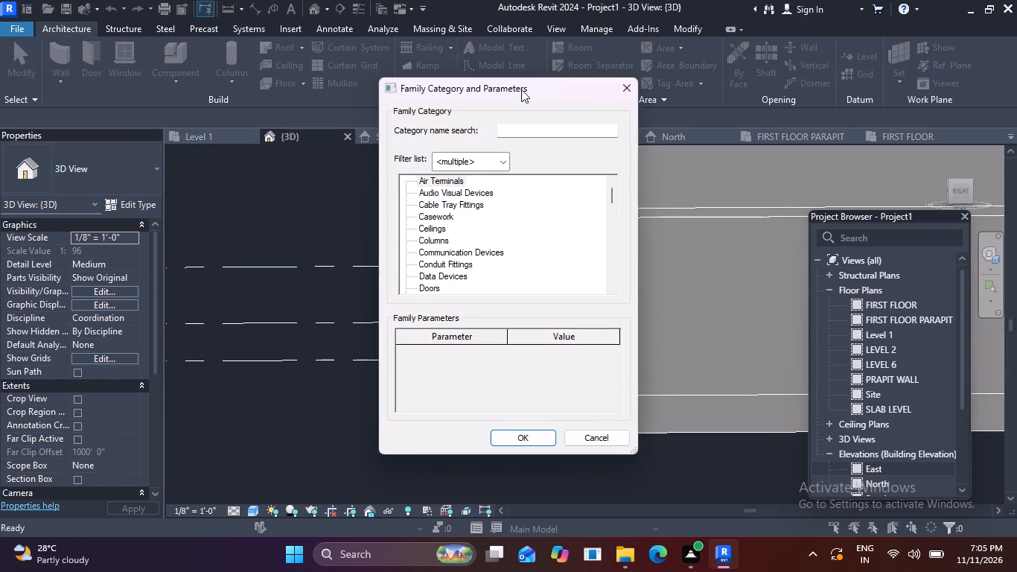
{"action": "scroll", "coordinate": [461, 244], "scroll_direction": "down", "scroll_amount": 10}
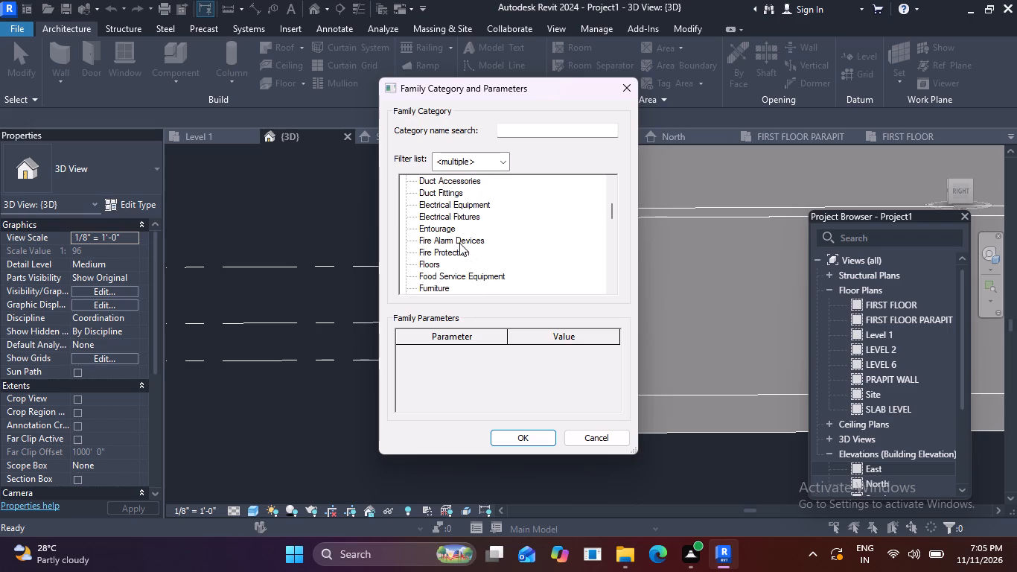
{"action": "scroll", "coordinate": [459, 243], "scroll_direction": "down", "scroll_amount": 4}
{"action": "left_click", "coordinate": [457, 255]}
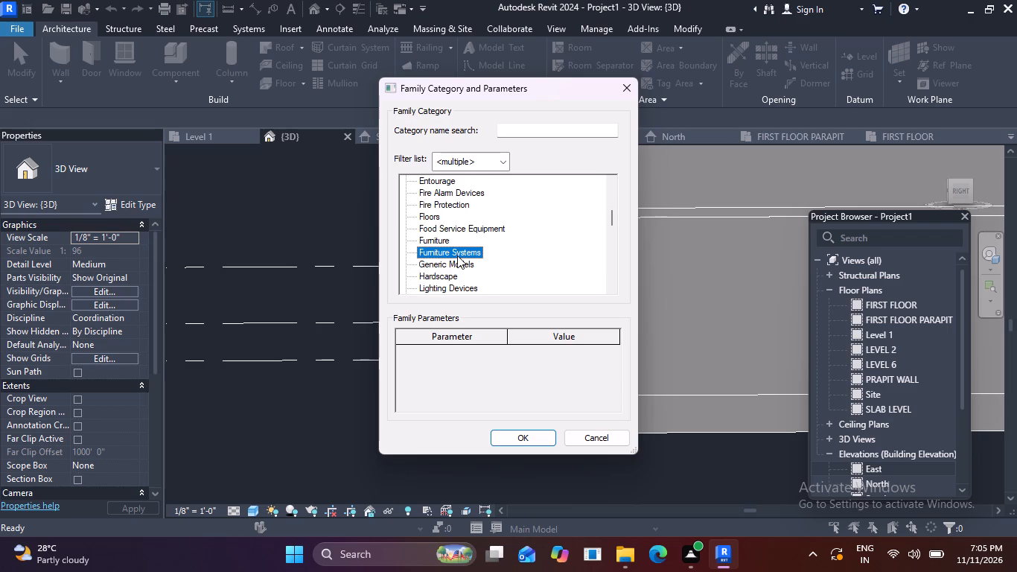
{"action": "left_click", "coordinate": [459, 263]}
{"action": "left_click", "coordinate": [541, 433]}
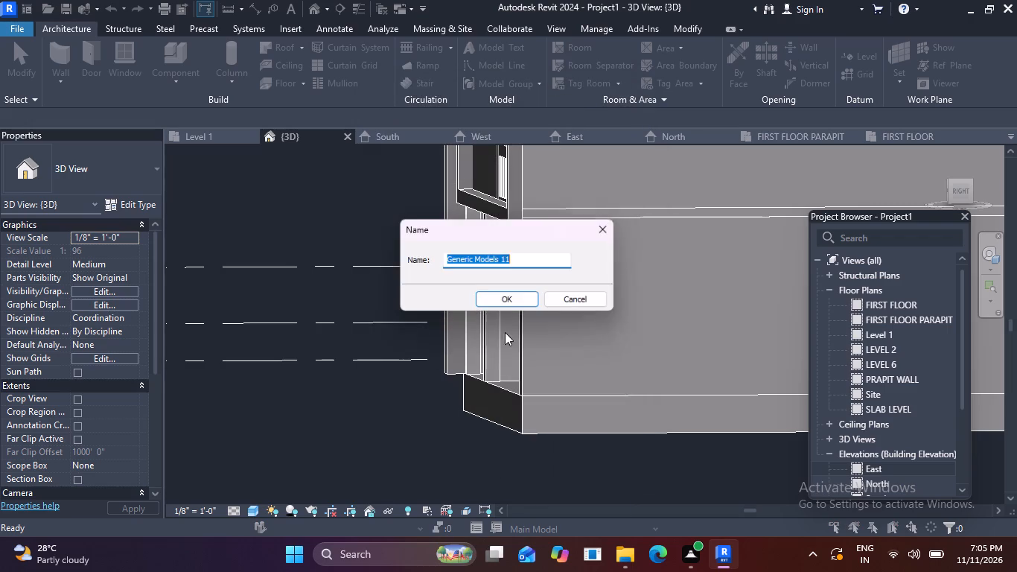
{"action": "left_click", "coordinate": [503, 299]}
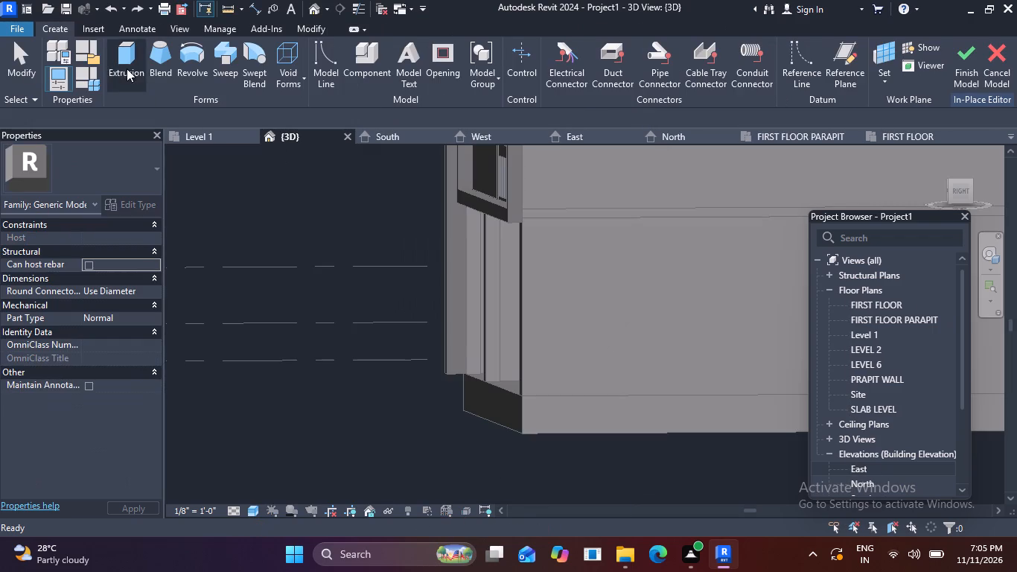
Start an extrusion on the FLOOR 2' floor's right side face and draw a 1' line forward from its top front corner.
{"action": "left_click", "coordinate": [126, 68]}
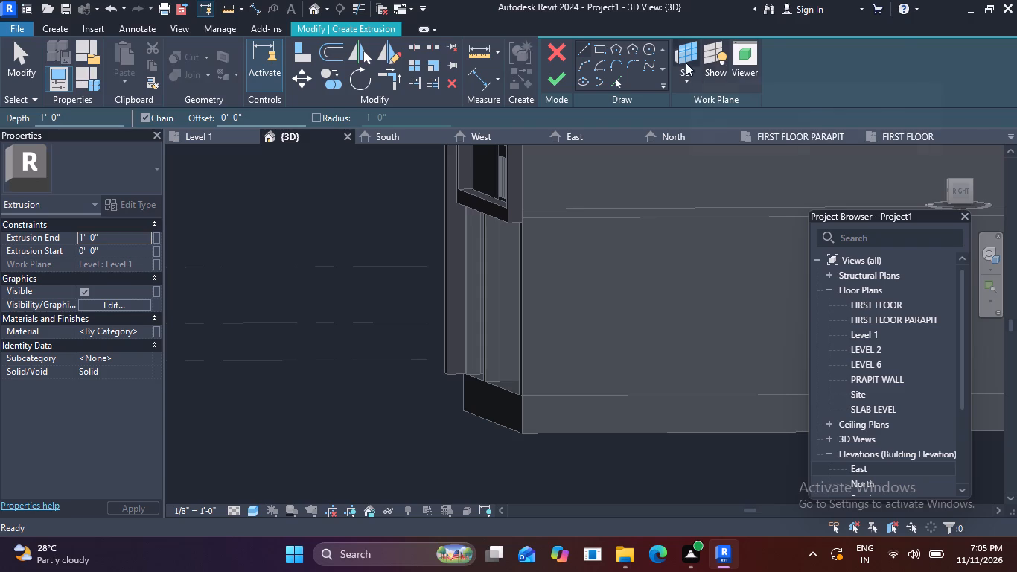
{"action": "left_click", "coordinate": [688, 76]}
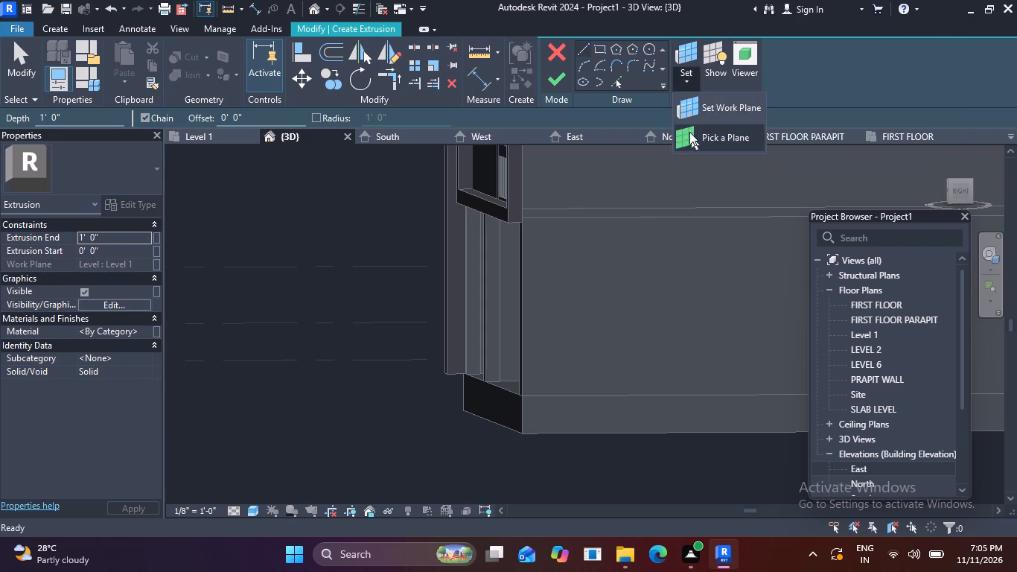
{"action": "left_click", "coordinate": [689, 136]}
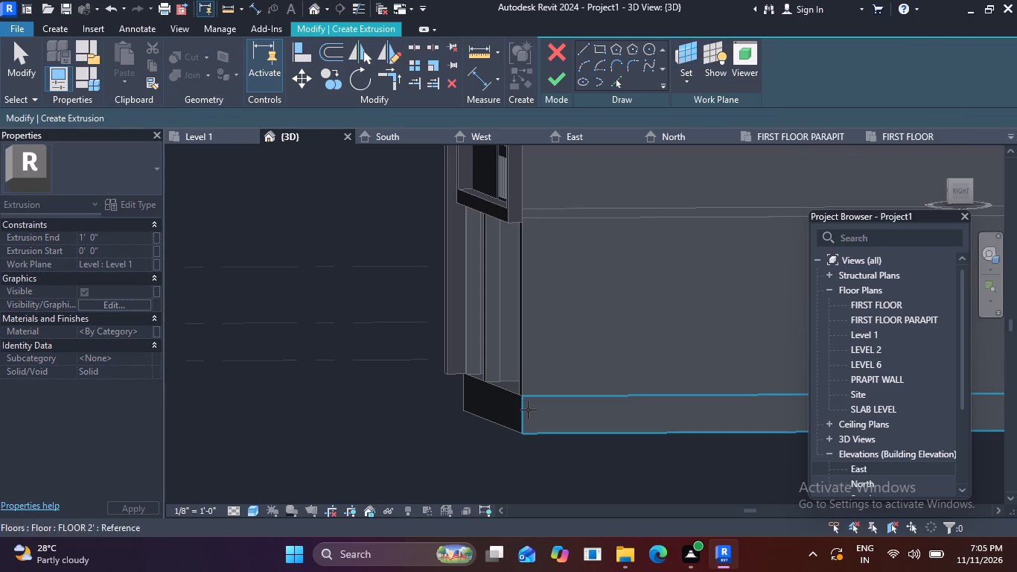
{"action": "left_click", "coordinate": [528, 410]}
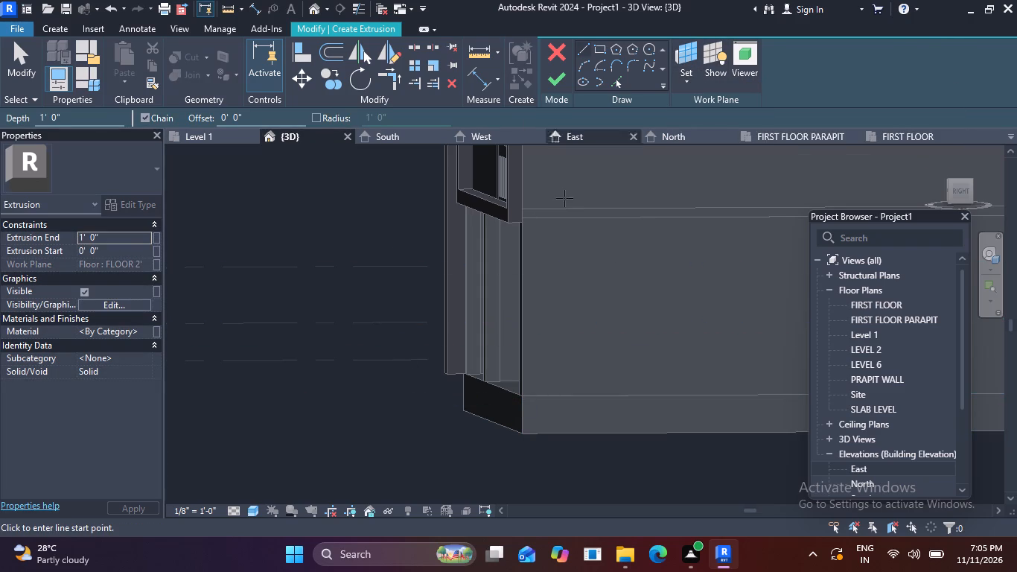
{"action": "scroll", "coordinate": [519, 428], "scroll_direction": "up", "scroll_amount": 1}
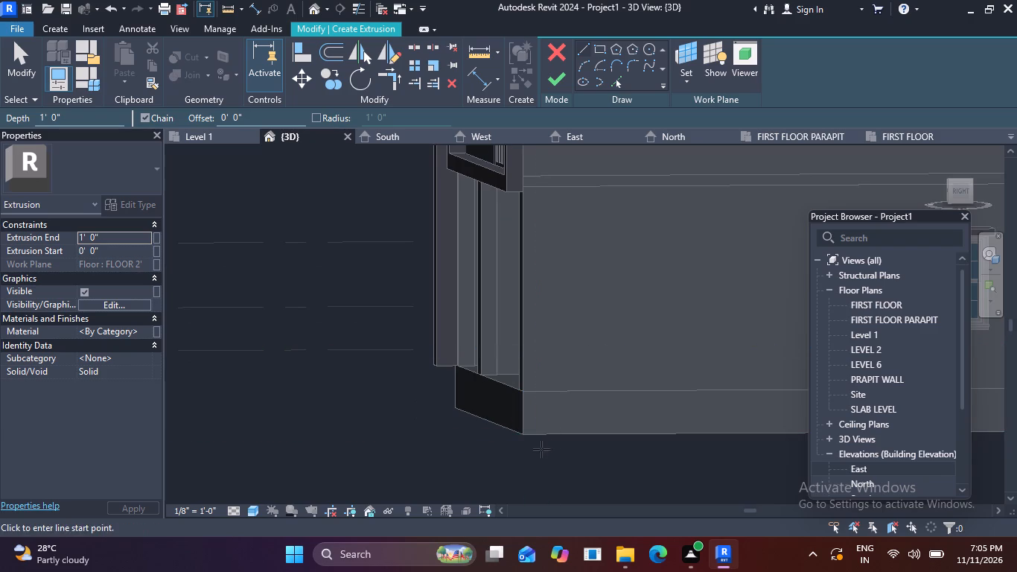
{"action": "left_click", "coordinate": [524, 393]}
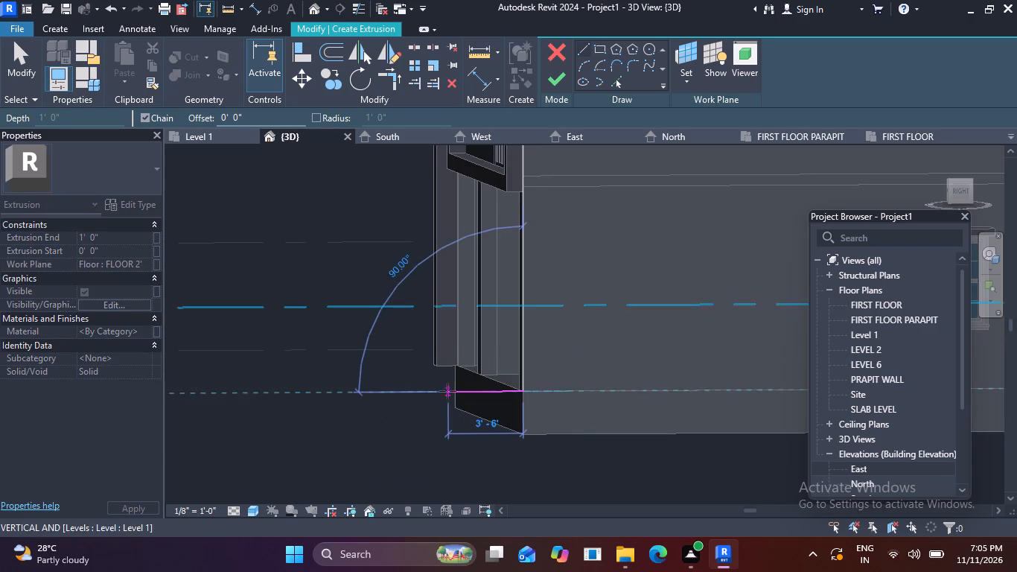
{"action": "key", "text": "1"}
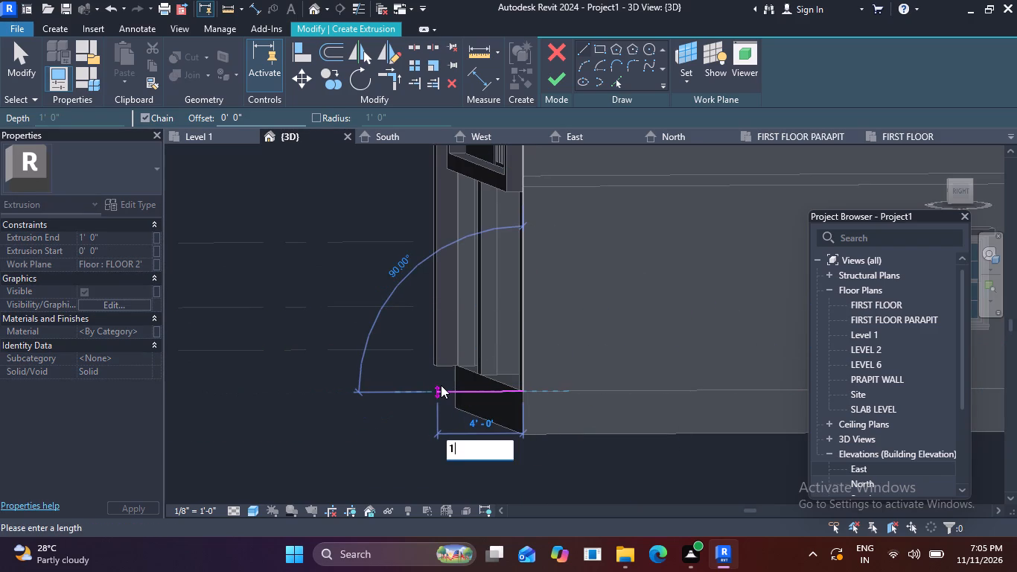
{"action": "key", "text": "apostrophe"}
{"action": "key", "text": "Return"}
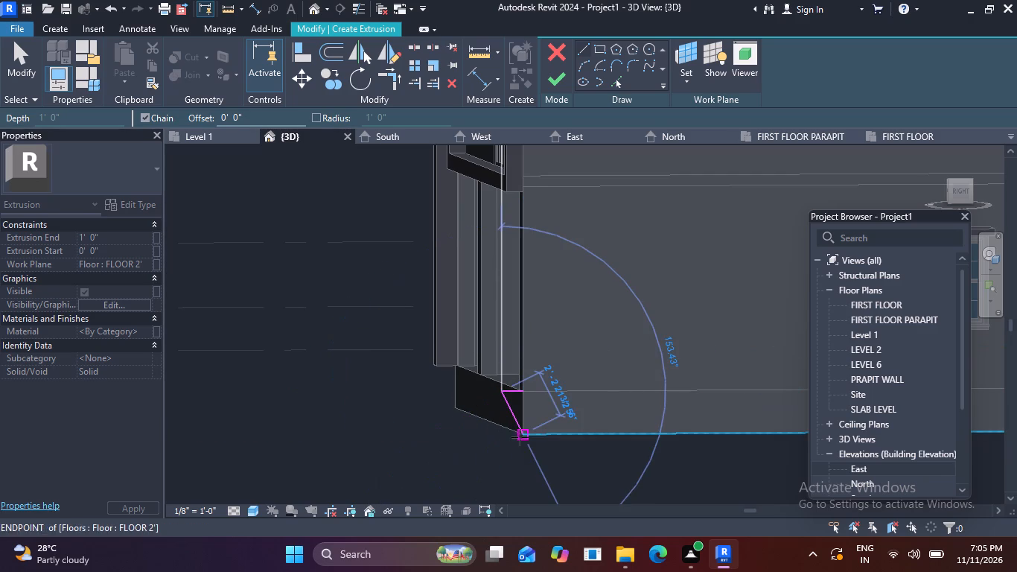
{"action": "key", "text": "Escape"}
{"action": "scroll", "coordinate": [519, 394], "scroll_direction": "up", "scroll_amount": 5}
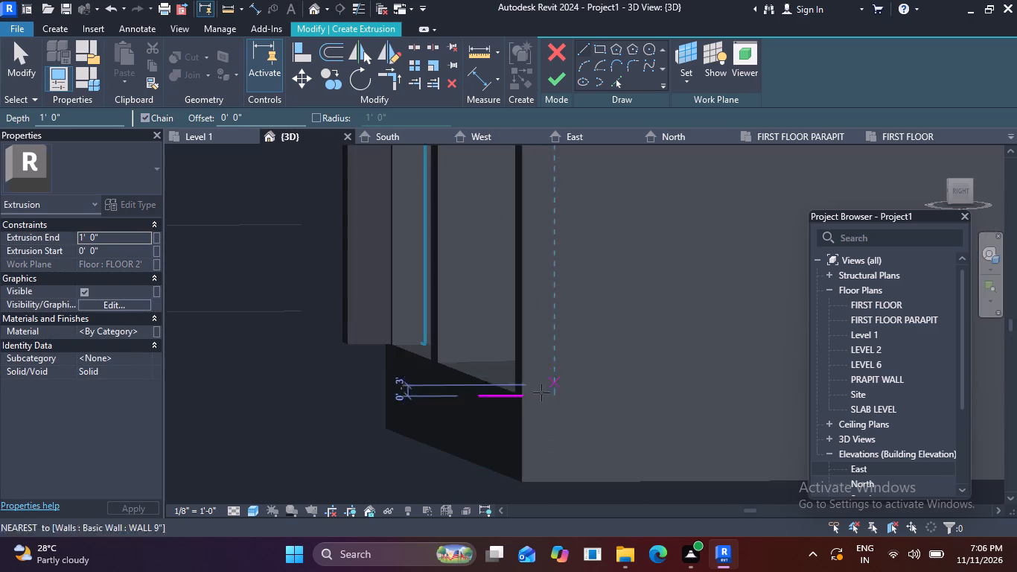
Complete the ramp profile with the floor's 2' vertical edge, two 4' base segments running forward, and a sloping closing line, then finish the sketch.
{"action": "left_click", "coordinate": [523, 395]}
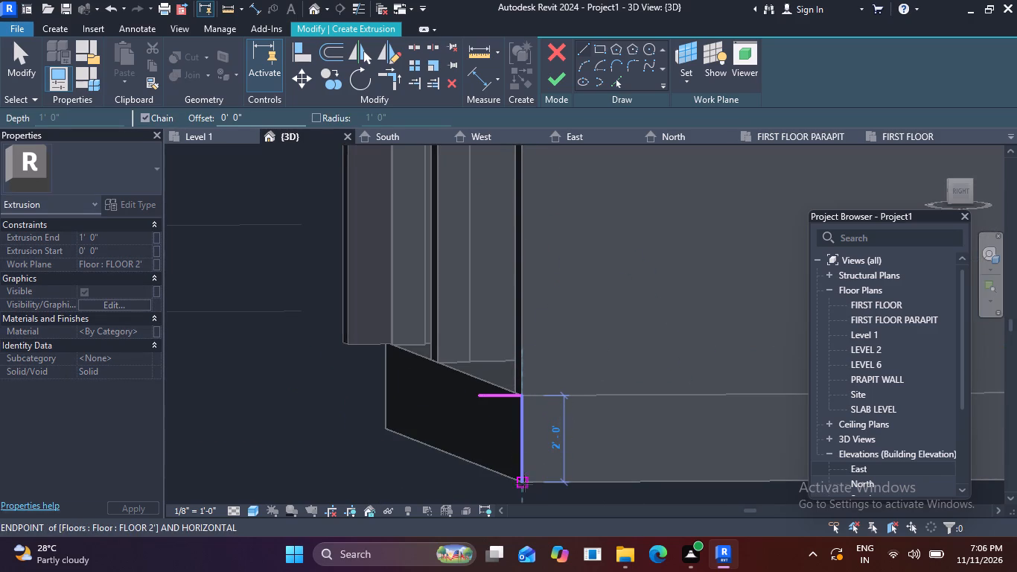
{"action": "left_click", "coordinate": [523, 480]}
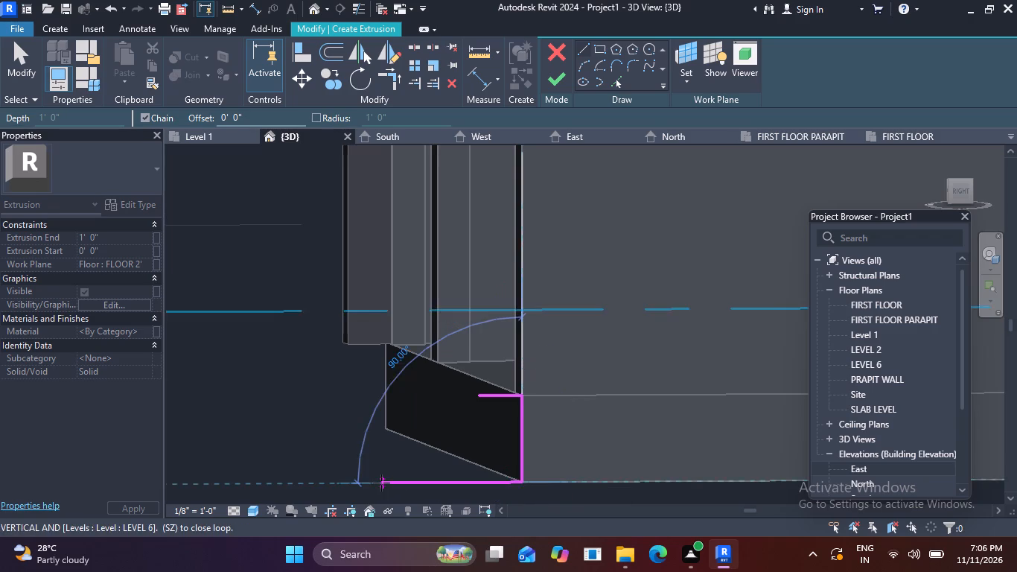
{"action": "scroll", "coordinate": [381, 483], "scroll_direction": "down", "scroll_amount": 1}
{"action": "middle_click_drag", "start_coordinate": [381, 483], "coordinate": [555, 431]}
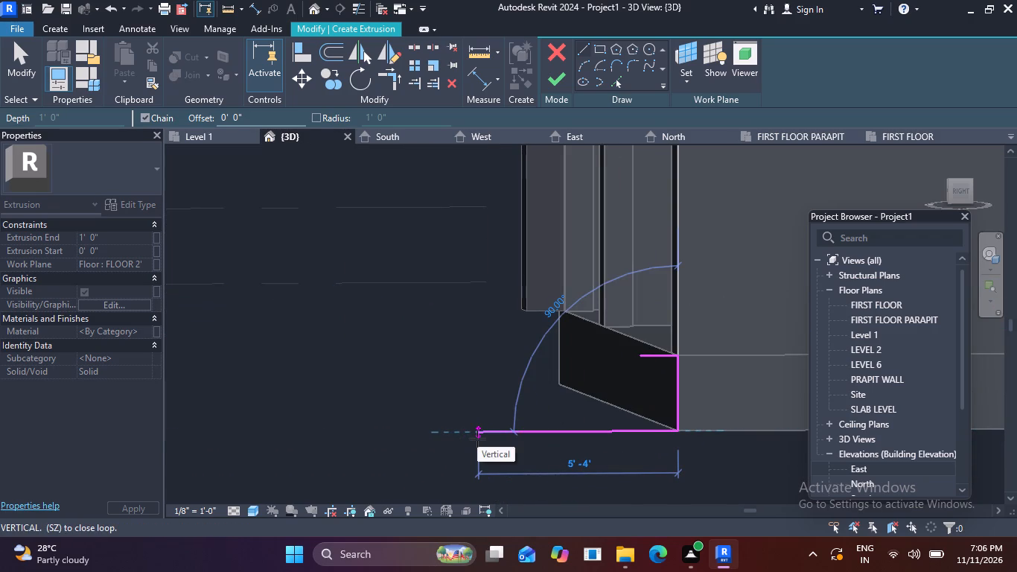
{"action": "type", "text": "4'"}
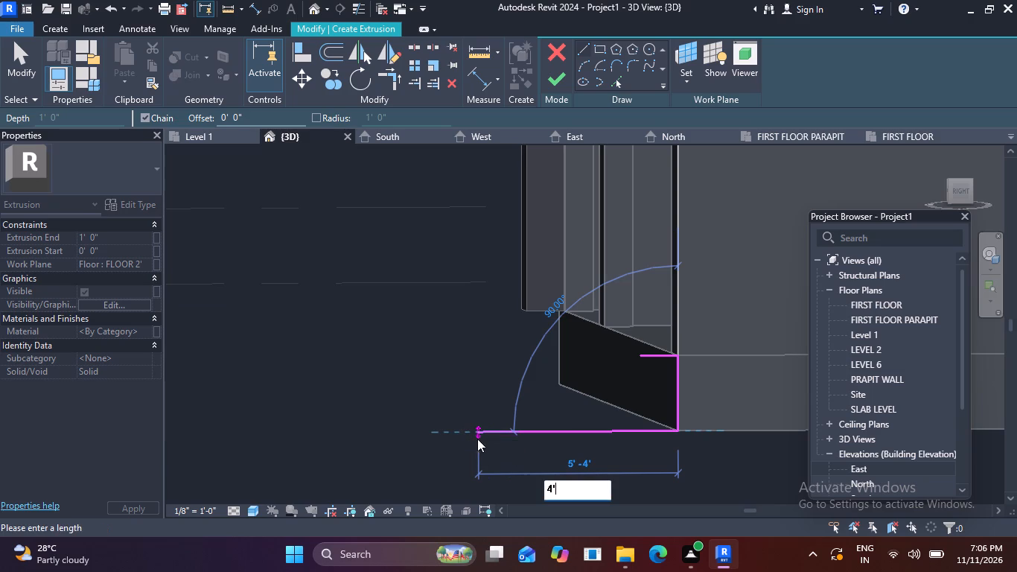
{"action": "key", "text": "Return"}
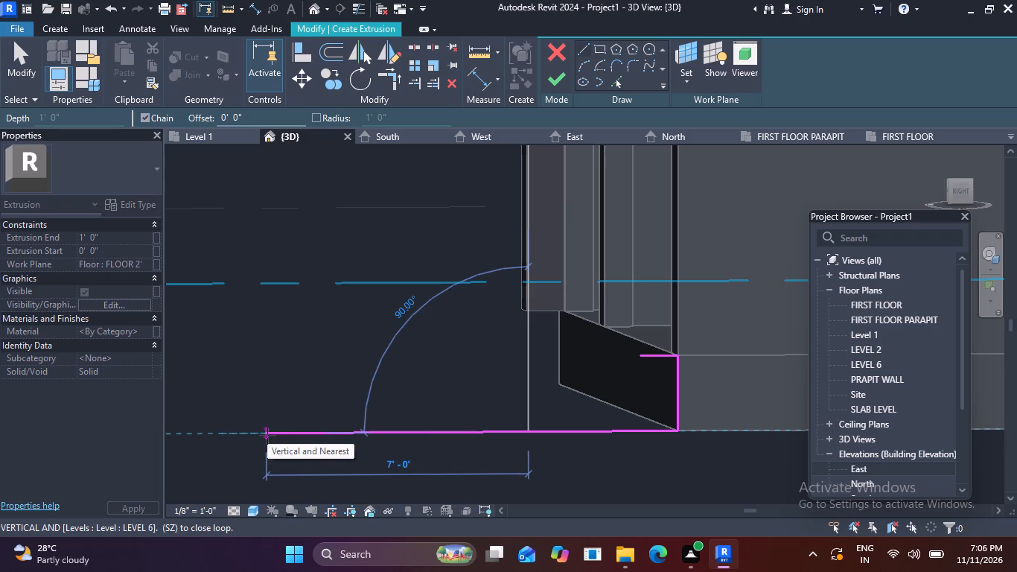
{"action": "key", "text": "4"}
{"action": "key", "text": "apostrophe"}
{"action": "key", "text": "Return"}
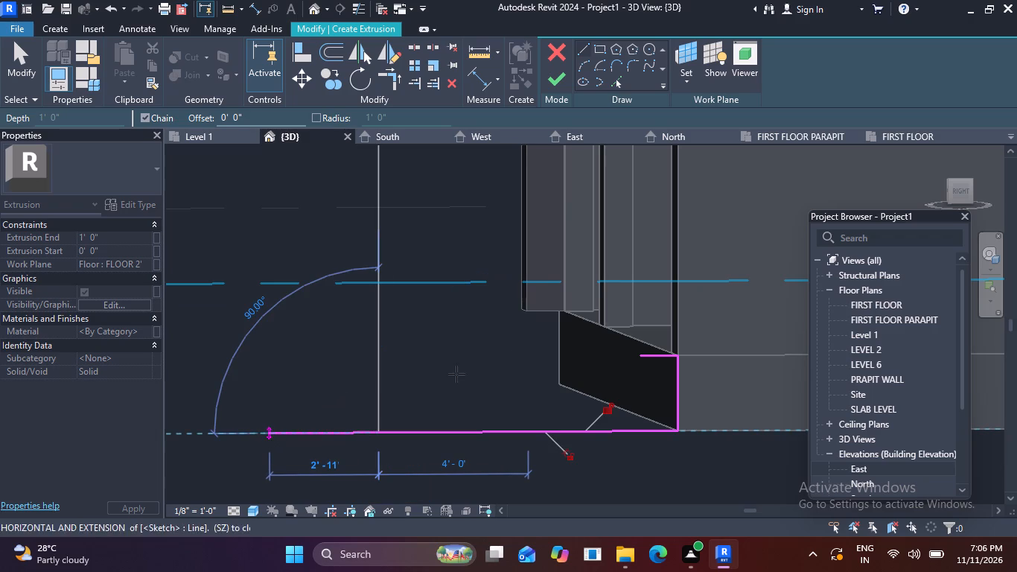
{"action": "left_click", "coordinate": [640, 353]}
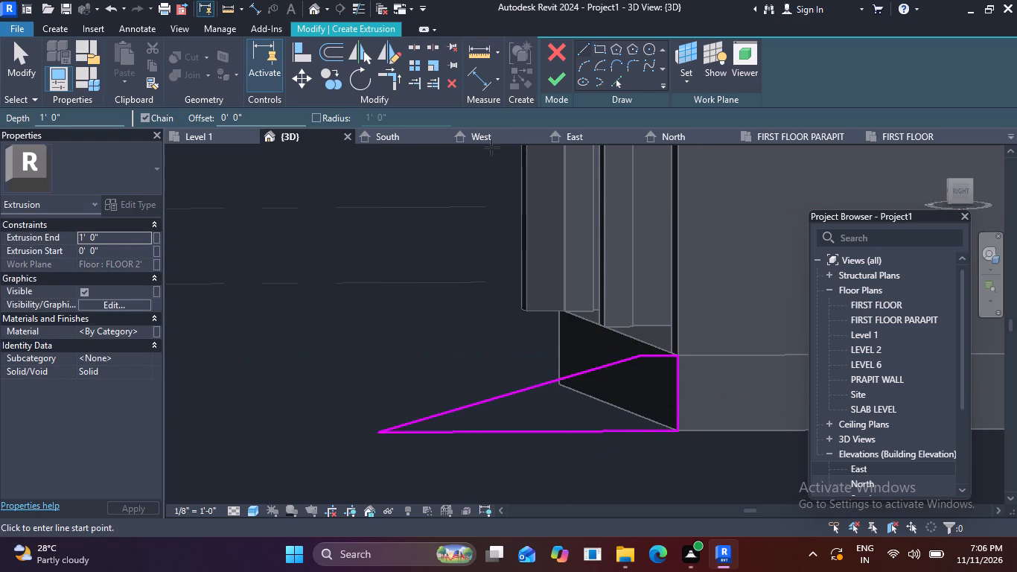
{"action": "left_click", "coordinate": [566, 84]}
Set the ramp's Extrusion End to -24' so it runs along the front of the house, and check its far end.
{"action": "scroll", "coordinate": [610, 337], "scroll_direction": "down", "scroll_amount": 2}
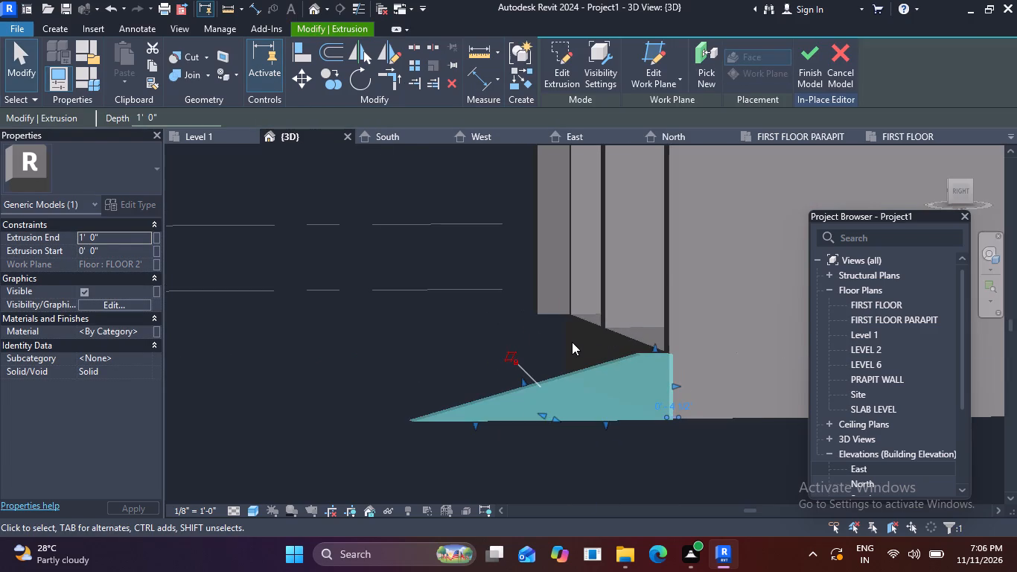
{"action": "middle_click_drag", "start_coordinate": [471, 285], "coordinate": [643, 419], "text": "shift"}
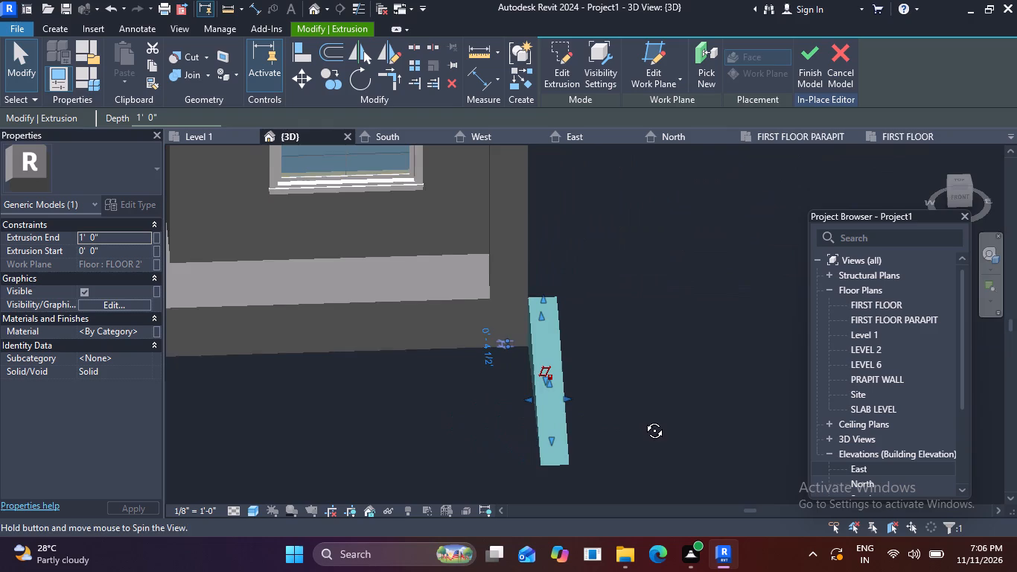
{"action": "middle_click_drag", "start_coordinate": [643, 419], "coordinate": [640, 419], "text": "shift"}
{"action": "scroll", "coordinate": [399, 340], "scroll_direction": "down", "scroll_amount": 2}
{"action": "middle_click_drag", "start_coordinate": [407, 342], "coordinate": [645, 345]}
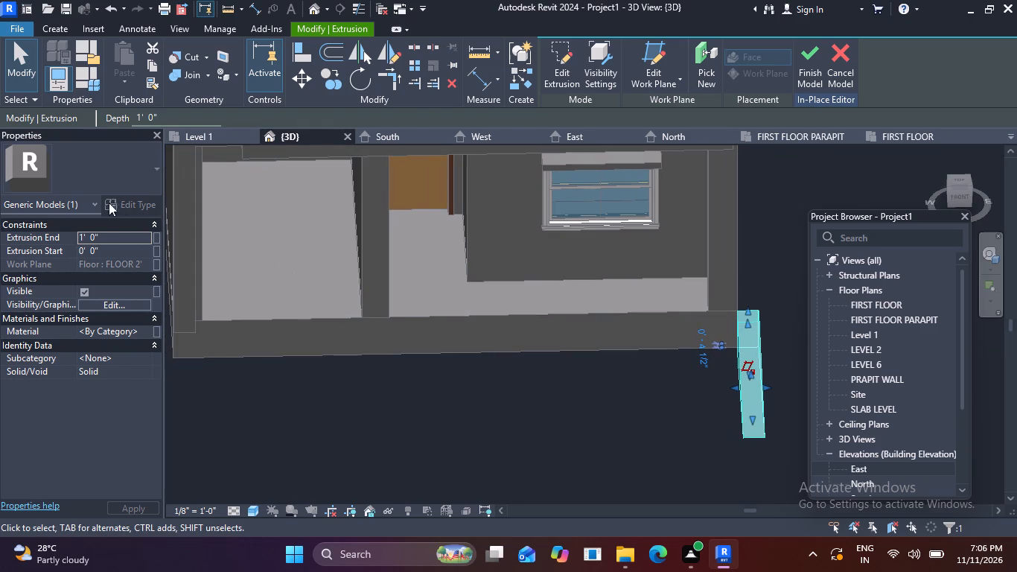
{"action": "left_click", "coordinate": [111, 237]}
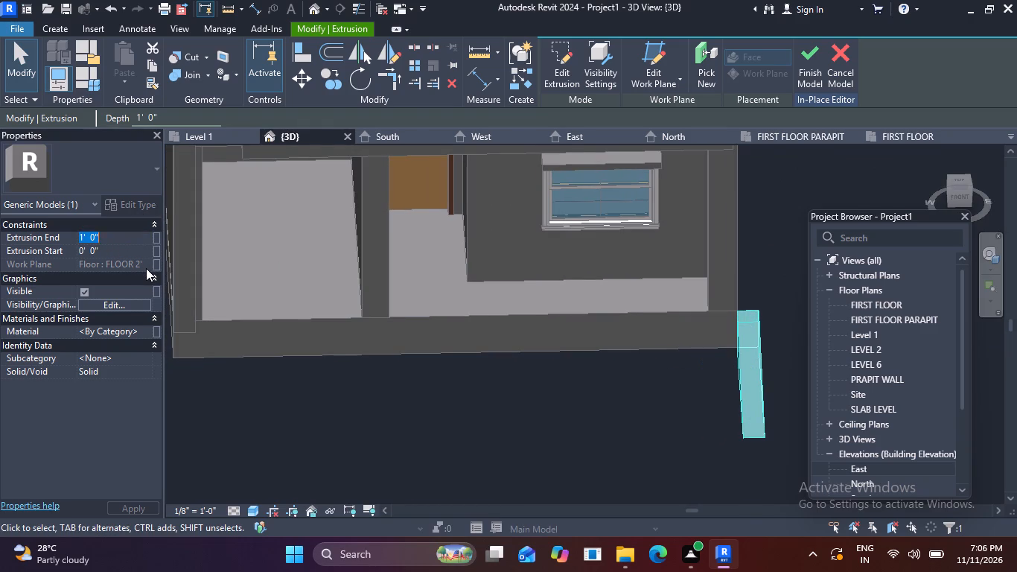
{"action": "key", "text": "BackSpace"}
{"action": "key", "text": "minus"}
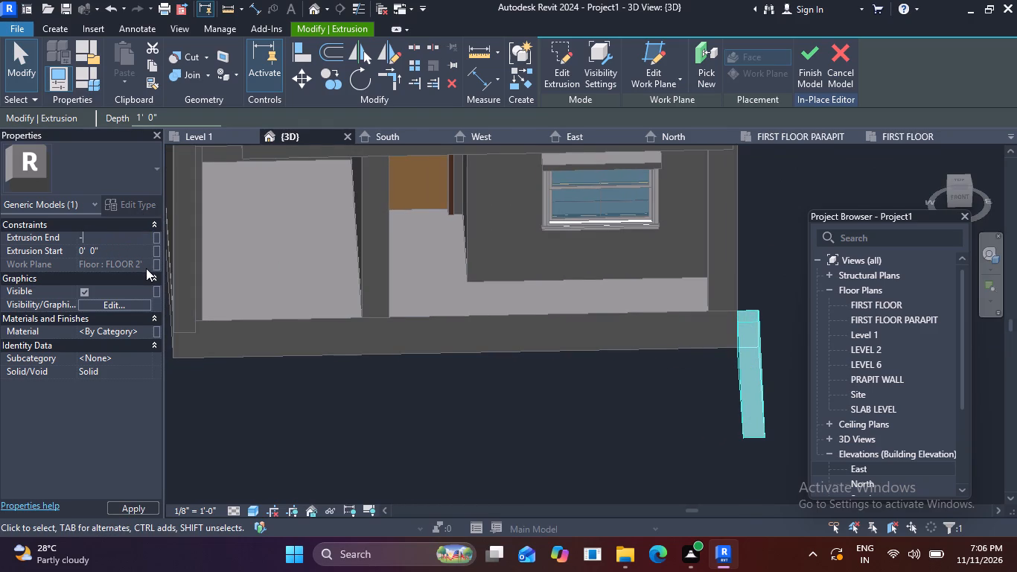
{"action": "type", "text": "24"}
{"action": "key", "text": "apostrophe"}
{"action": "key", "text": "Return"}
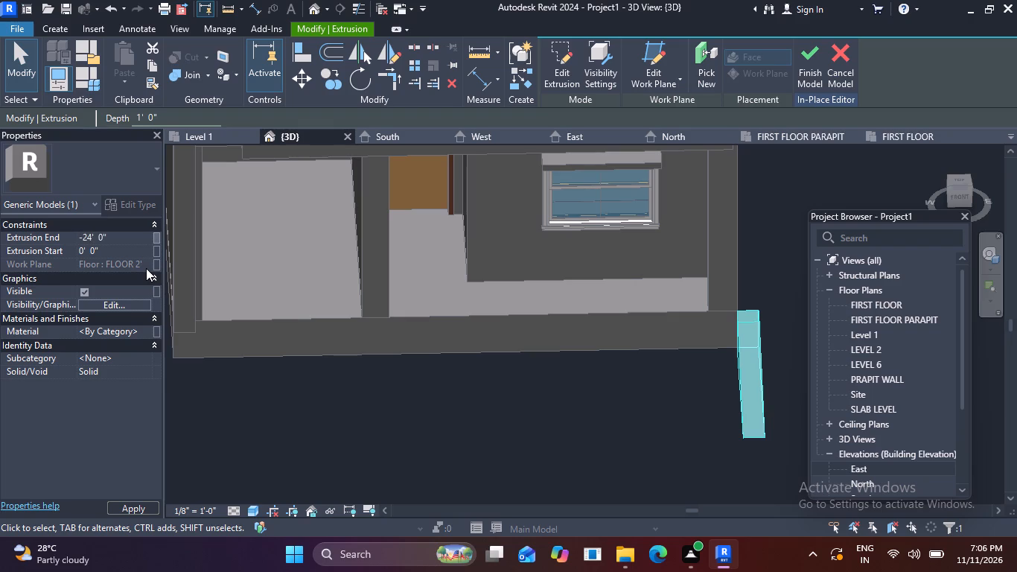
{"action": "scroll", "coordinate": [360, 229], "scroll_direction": "down", "scroll_amount": 2}
{"action": "middle_click_drag", "start_coordinate": [450, 239], "coordinate": [470, 239]}
{"action": "scroll", "coordinate": [250, 302], "scroll_direction": "up", "scroll_amount": 8}
{"action": "middle_click_drag", "start_coordinate": [340, 287], "coordinate": [395, 251]}
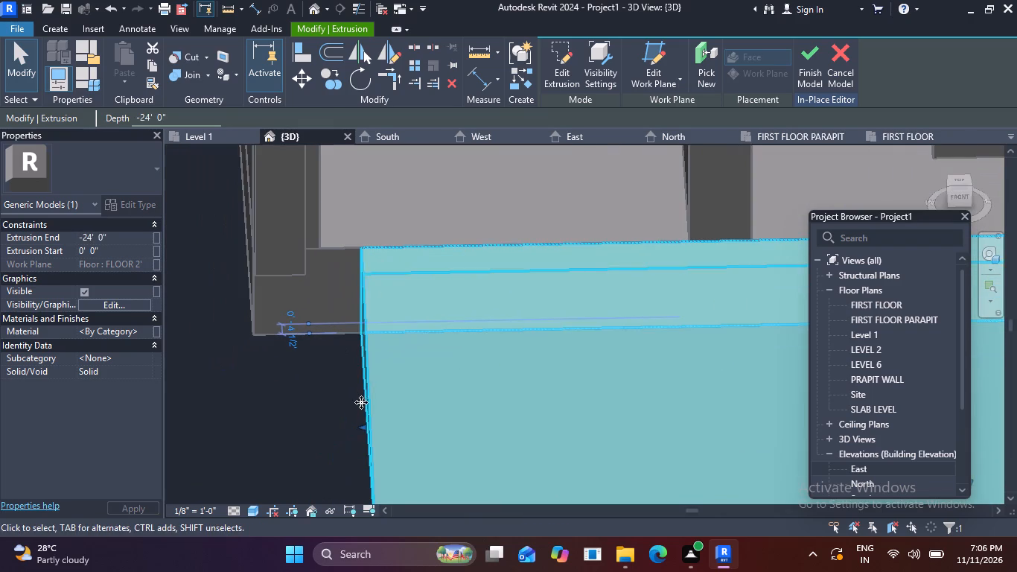
Stretch the ramp's far end to the house's outer front corner, giving an Extrusion End of -26' 2", and finish the in-place model.
{"action": "left_click_drag", "start_coordinate": [364, 425], "coordinate": [316, 426]}
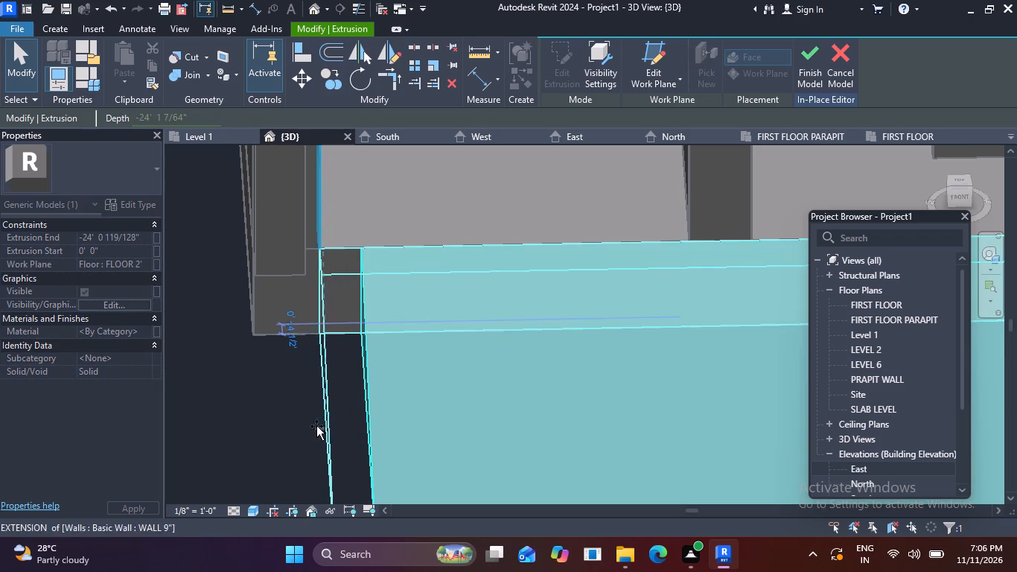
{"action": "left_click_drag", "start_coordinate": [316, 426], "coordinate": [258, 422]}
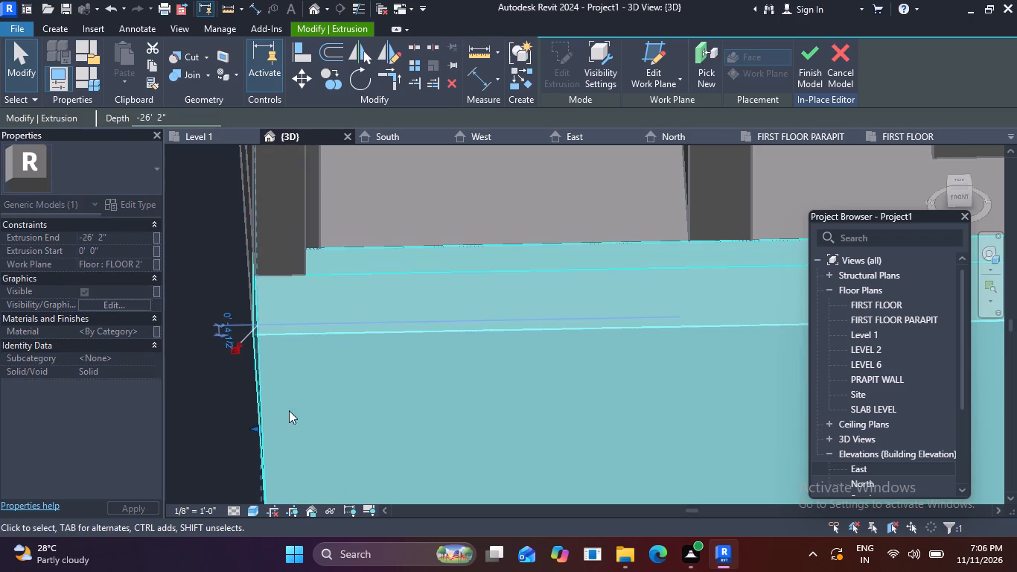
{"action": "scroll", "coordinate": [361, 355], "scroll_direction": "down", "scroll_amount": 5}
{"action": "middle_click_drag", "start_coordinate": [418, 365], "coordinate": [282, 314]}
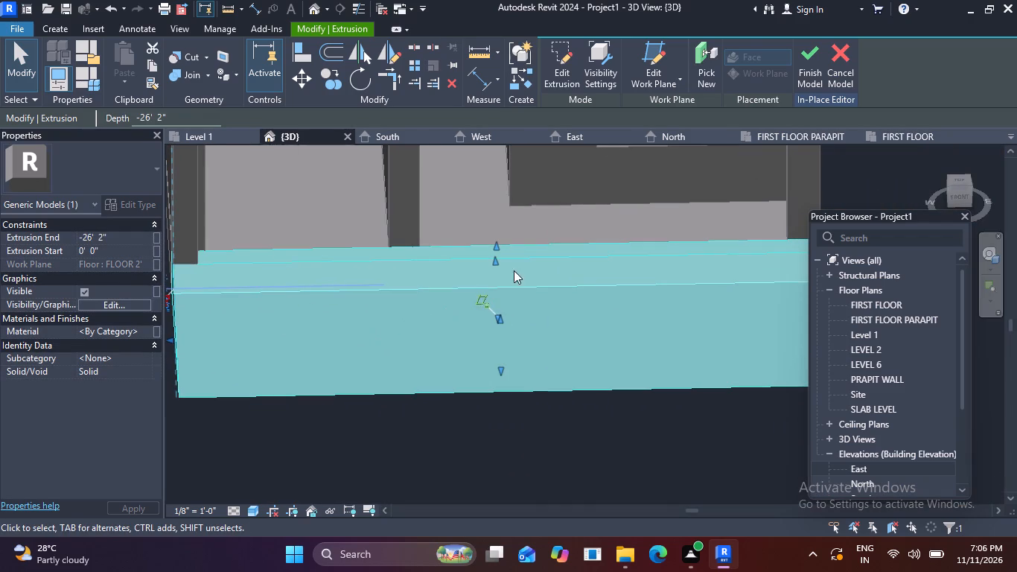
{"action": "left_click", "coordinate": [811, 64]}
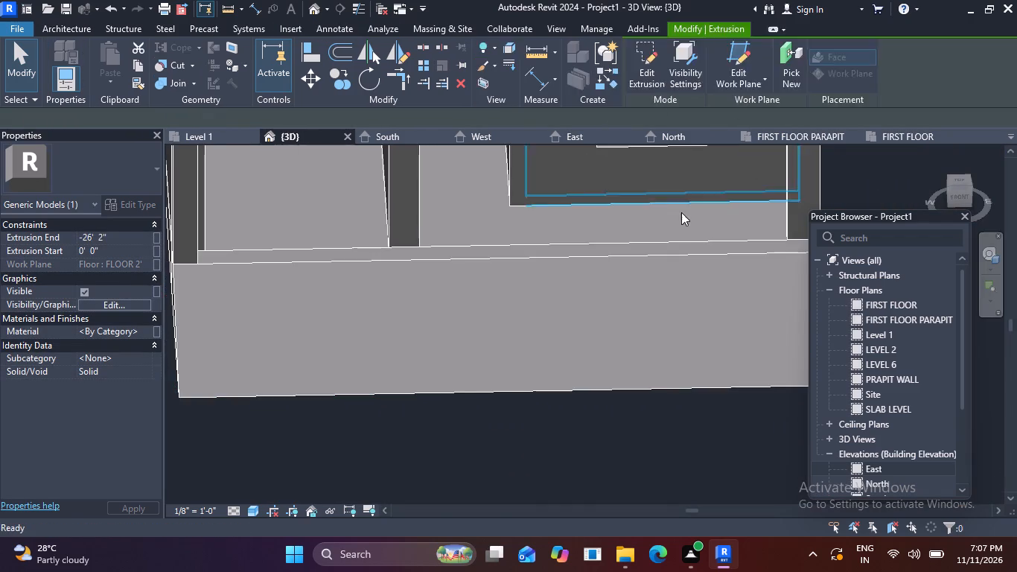
{"action": "scroll", "coordinate": [657, 242], "scroll_direction": "down", "scroll_amount": 4}
{"action": "middle_click_drag", "start_coordinate": [619, 299], "coordinate": [519, 343]}
{"action": "key", "text": "Escape"}
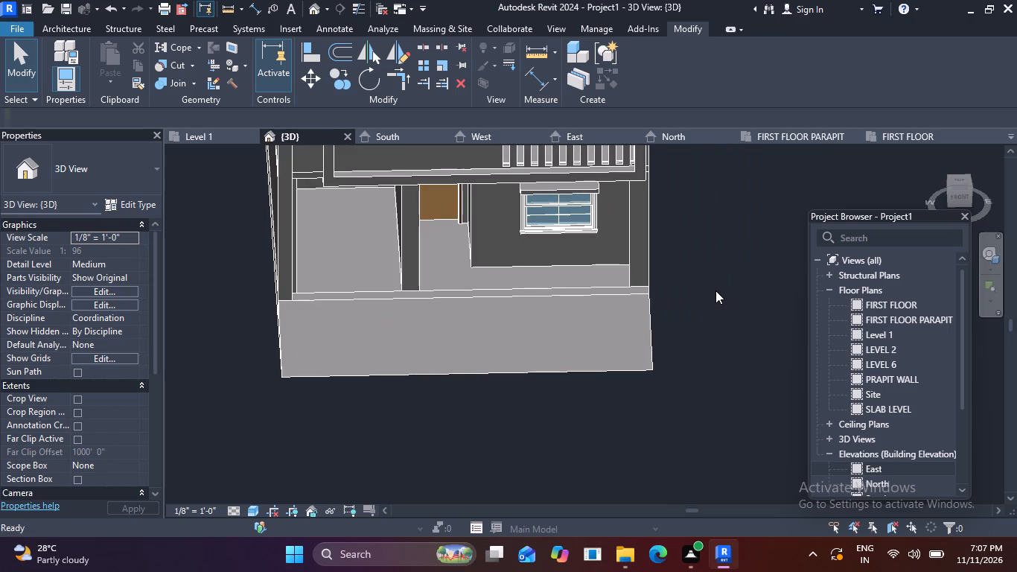
Examine the ramp from the front and both sides, including where its top edge meets the base floor, and view the whole house.
{"action": "middle_click_drag", "start_coordinate": [687, 299], "coordinate": [681, 303], "text": "shift"}
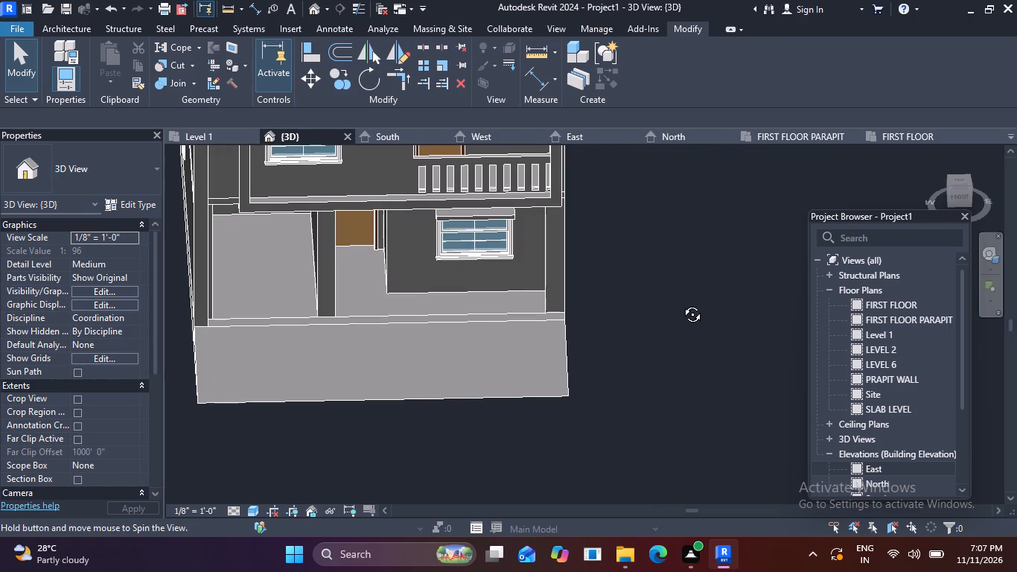
{"action": "middle_click_drag", "start_coordinate": [681, 303], "coordinate": [524, 234], "text": "shift"}
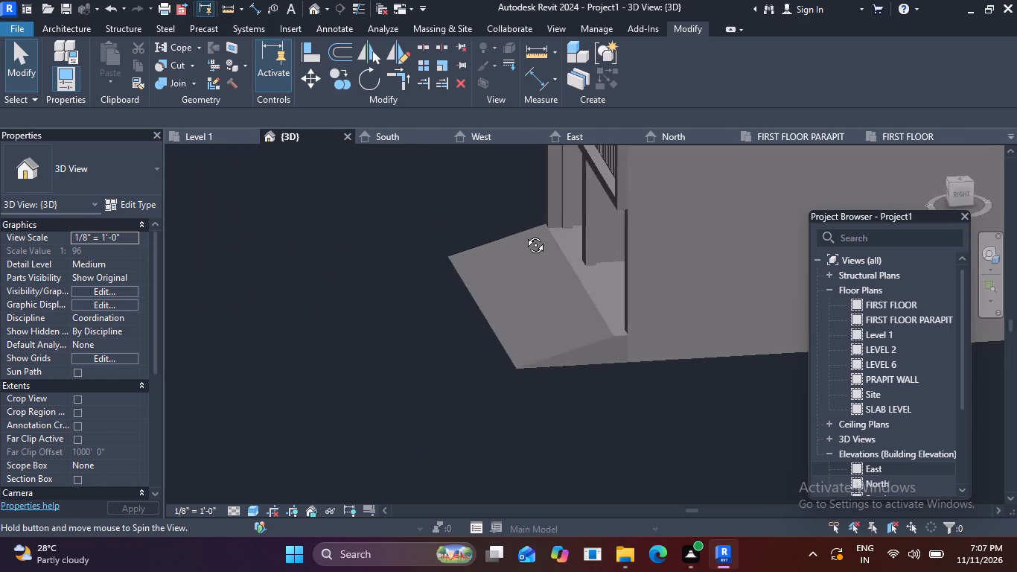
{"action": "middle_click_drag", "start_coordinate": [524, 234], "coordinate": [502, 229], "text": "shift"}
{"action": "middle_click_drag", "start_coordinate": [499, 231], "coordinate": [568, 288], "text": "shift"}
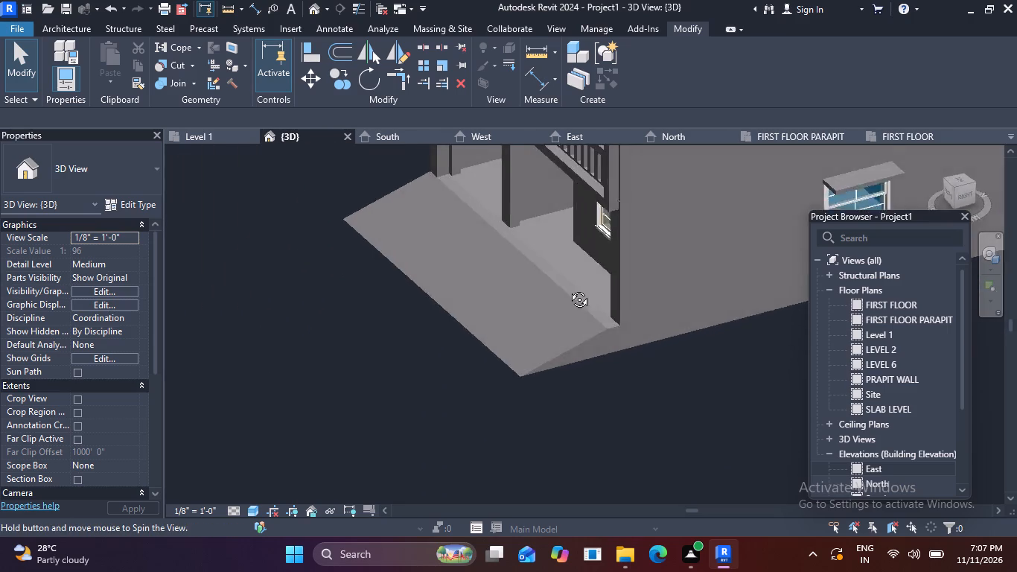
{"action": "middle_click_drag", "start_coordinate": [568, 288], "coordinate": [660, 274], "text": "shift"}
{"action": "middle_click_drag", "start_coordinate": [374, 292], "coordinate": [464, 289], "text": "shift"}
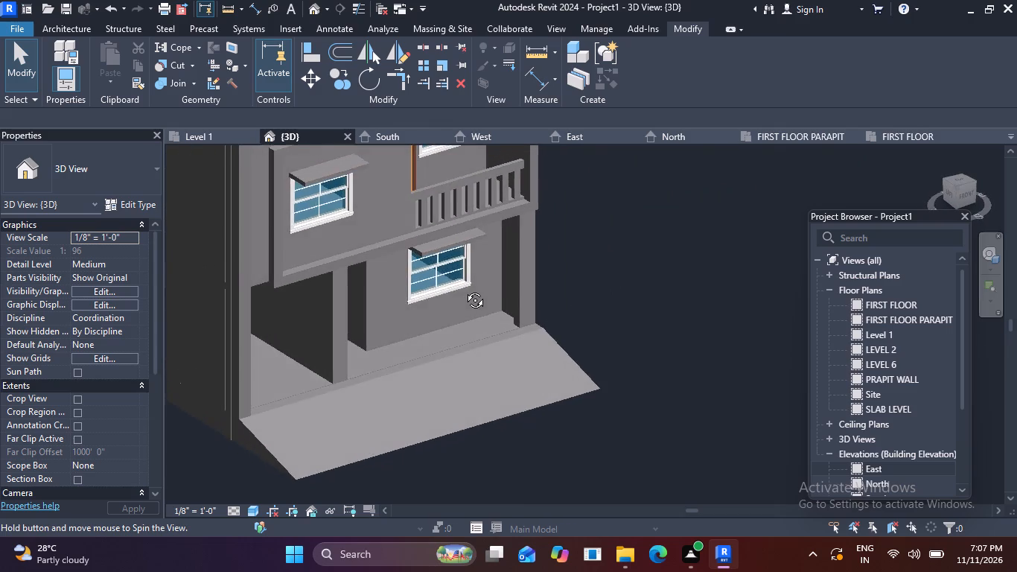
{"action": "middle_click_drag", "start_coordinate": [464, 289], "coordinate": [511, 276], "text": "shift"}
{"action": "scroll", "coordinate": [587, 290], "scroll_direction": "down", "scroll_amount": 2}
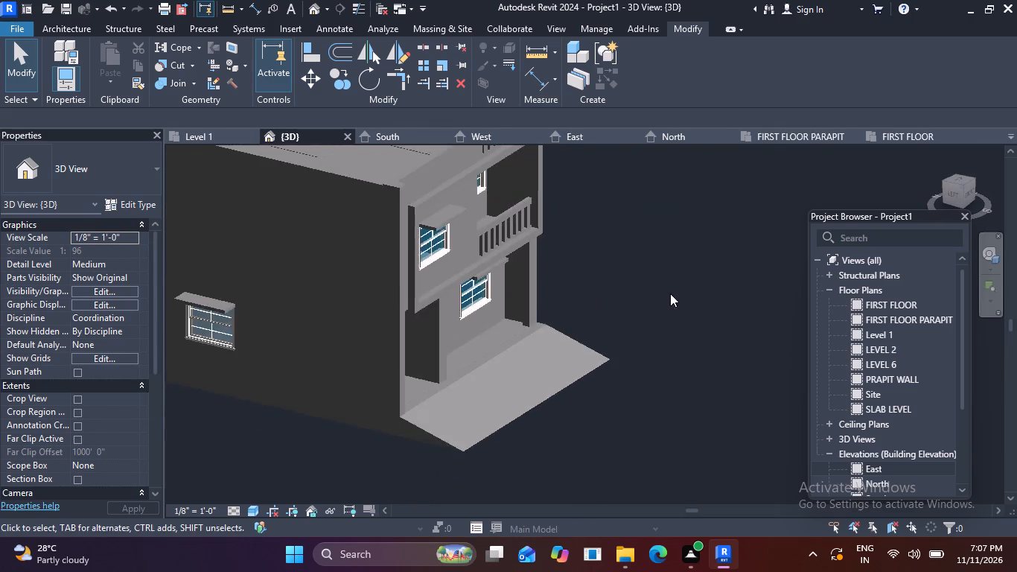
{"action": "middle_click_drag", "start_coordinate": [660, 298], "coordinate": [524, 328], "text": "shift"}
{"action": "middle_click_drag", "start_coordinate": [573, 316], "coordinate": [468, 315], "text": "shift"}
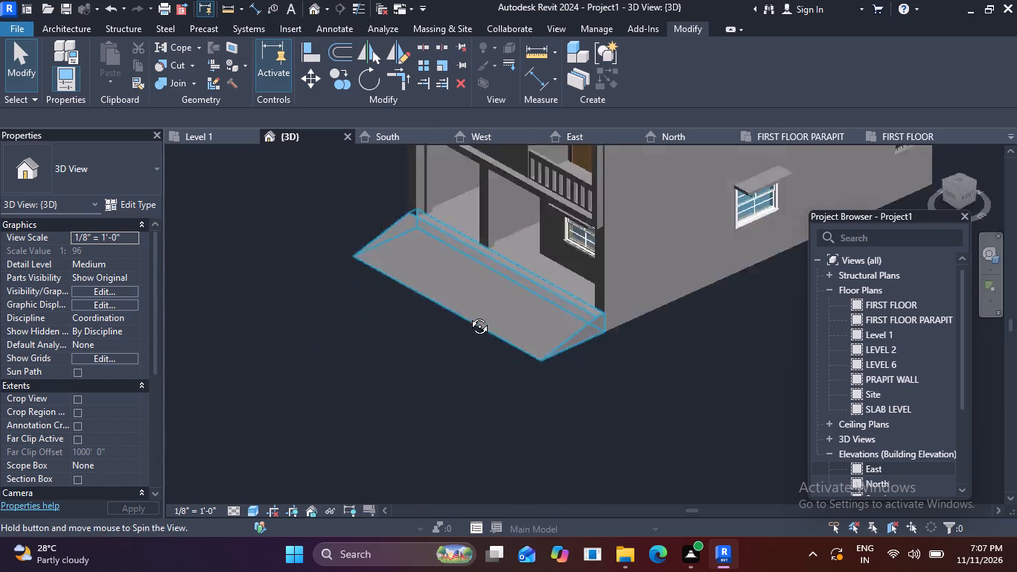
{"action": "middle_click_drag", "start_coordinate": [468, 315], "coordinate": [447, 309], "text": "shift"}
{"action": "middle_click_drag", "start_coordinate": [608, 314], "coordinate": [581, 235], "text": "shift"}
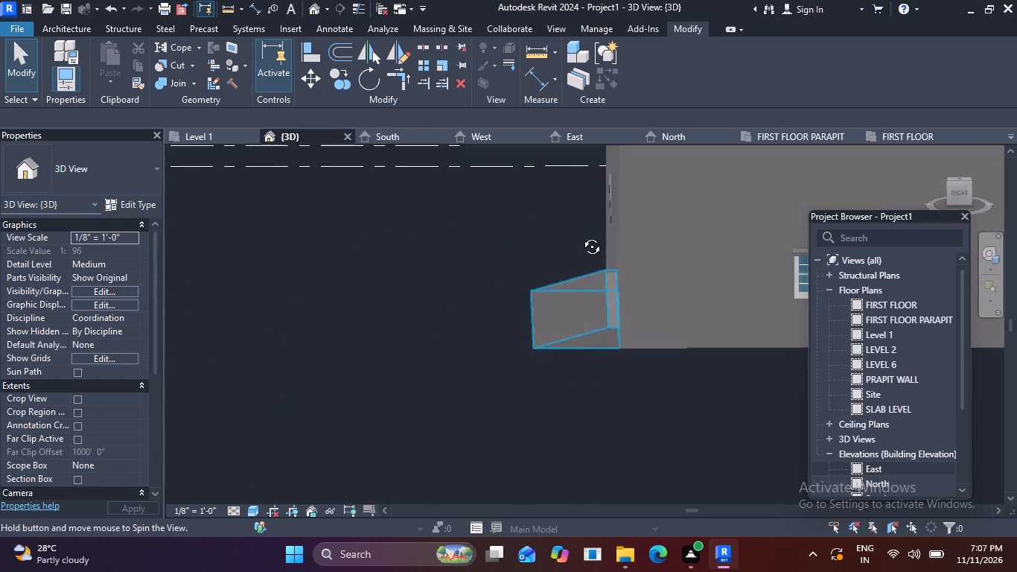
{"action": "middle_click_drag", "start_coordinate": [581, 235], "coordinate": [595, 213], "text": "shift"}
{"action": "scroll", "coordinate": [597, 364], "scroll_direction": "up", "scroll_amount": 4}
{"action": "middle_click_drag", "start_coordinate": [608, 339], "coordinate": [584, 333], "text": "shift"}
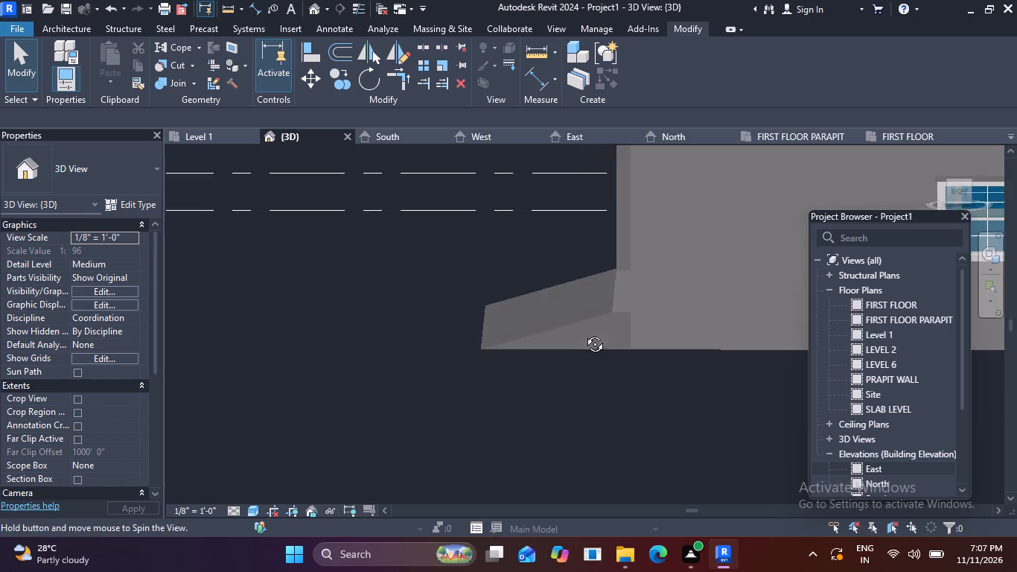
{"action": "middle_click_drag", "start_coordinate": [584, 333], "coordinate": [637, 354], "text": "shift"}
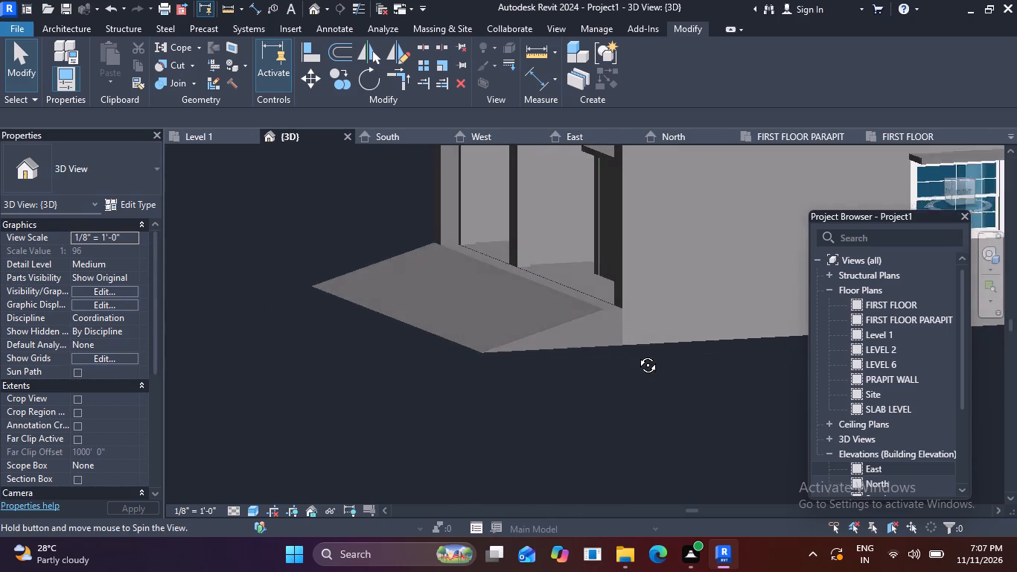
{"action": "middle_click_drag", "start_coordinate": [637, 354], "coordinate": [641, 359], "text": "shift"}
{"action": "scroll", "coordinate": [634, 351], "scroll_direction": "up", "scroll_amount": 1, "text": "shift"}
{"action": "middle_click_drag", "start_coordinate": [604, 316], "coordinate": [578, 304], "text": "shift"}
{"action": "scroll", "coordinate": [578, 304], "scroll_direction": "up", "scroll_amount": 1, "text": "shift"}
{"action": "scroll", "coordinate": [605, 305], "scroll_direction": "up", "scroll_amount": 5}
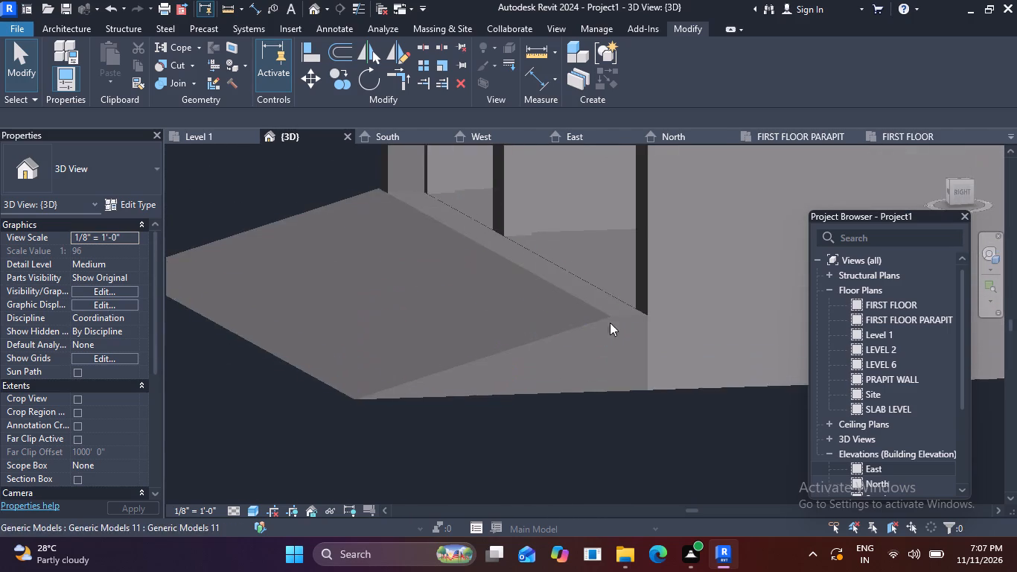
{"action": "scroll", "coordinate": [601, 343], "scroll_direction": "up", "scroll_amount": 4}
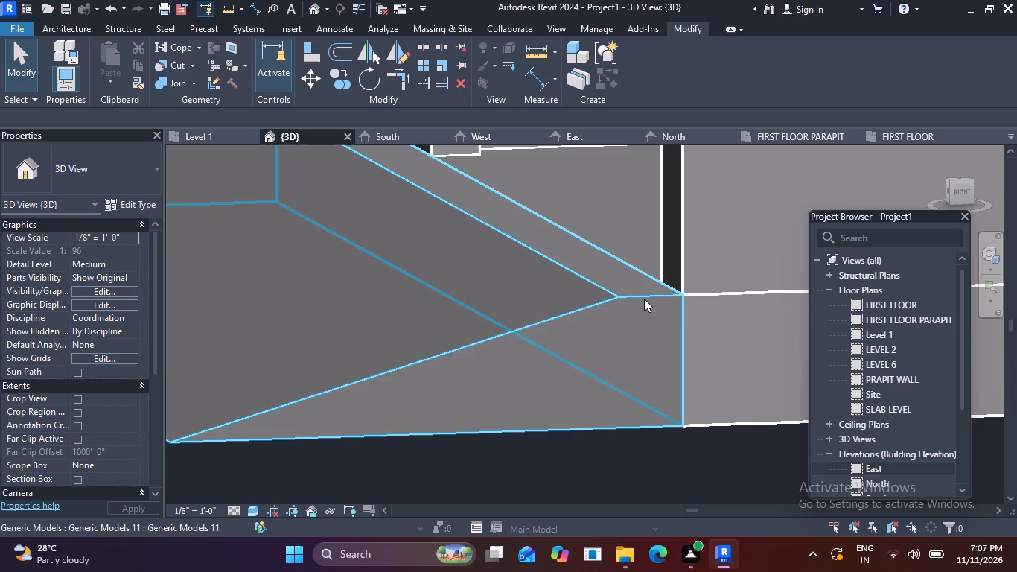
{"action": "middle_click_drag", "start_coordinate": [637, 314], "coordinate": [616, 280], "text": "shift"}
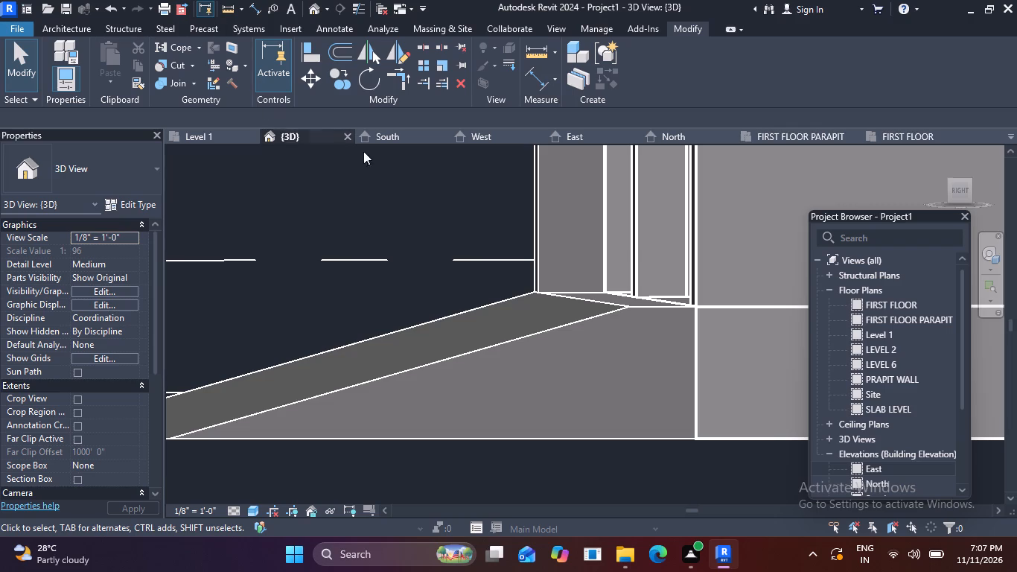
{"action": "scroll", "coordinate": [383, 172], "scroll_direction": "down", "scroll_amount": 4}
{"action": "scroll", "coordinate": [473, 244], "scroll_direction": "down", "scroll_amount": 3}
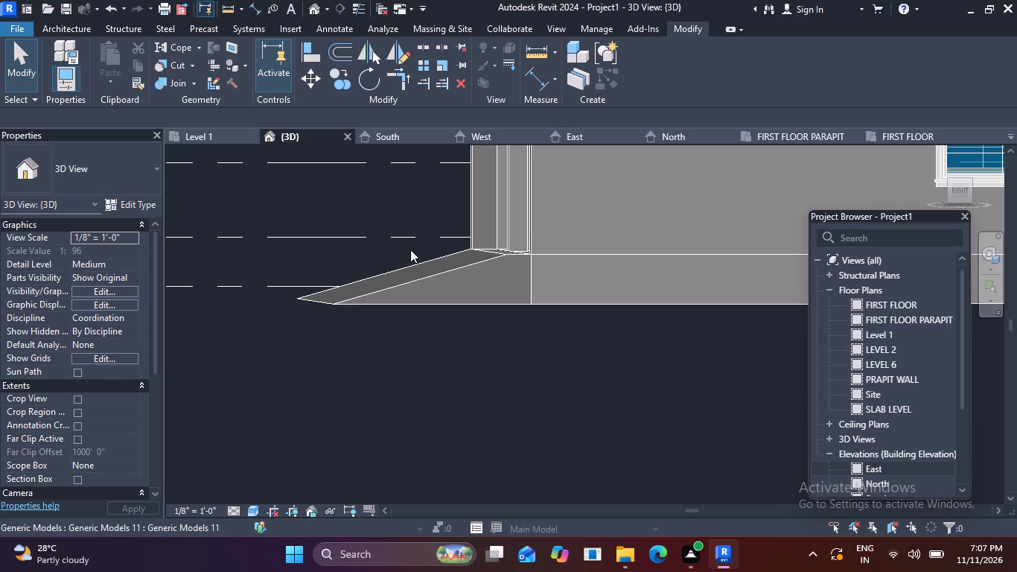
{"action": "scroll", "coordinate": [853, 234], "scroll_direction": "down", "scroll_amount": 2}
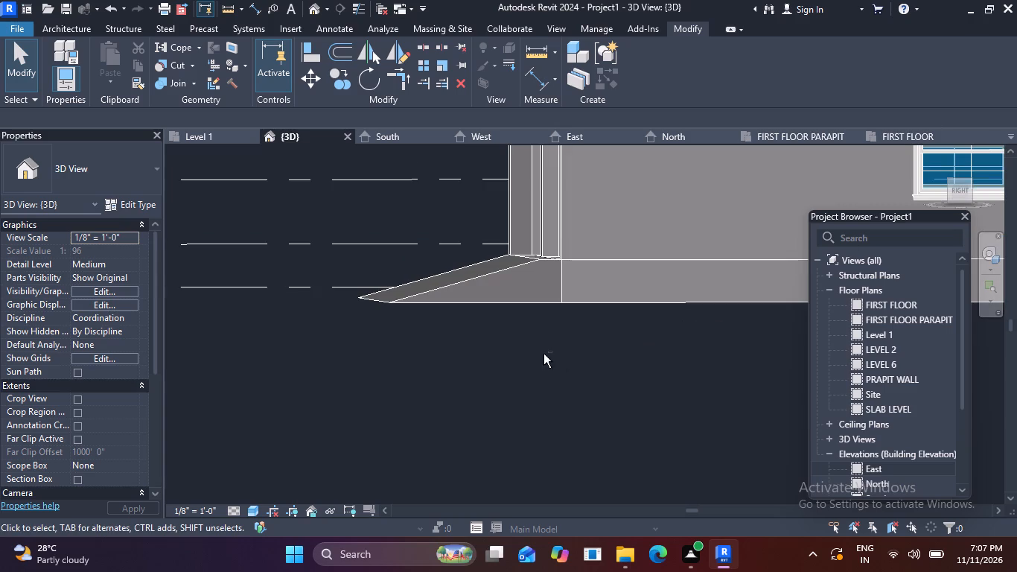
{"action": "middle_click_drag", "start_coordinate": [536, 350], "coordinate": [666, 411], "text": "shift"}
{"action": "scroll", "coordinate": [581, 390], "scroll_direction": "down", "scroll_amount": 1, "text": "shift"}
{"action": "scroll", "coordinate": [521, 378], "scroll_direction": "down", "scroll_amount": 2}
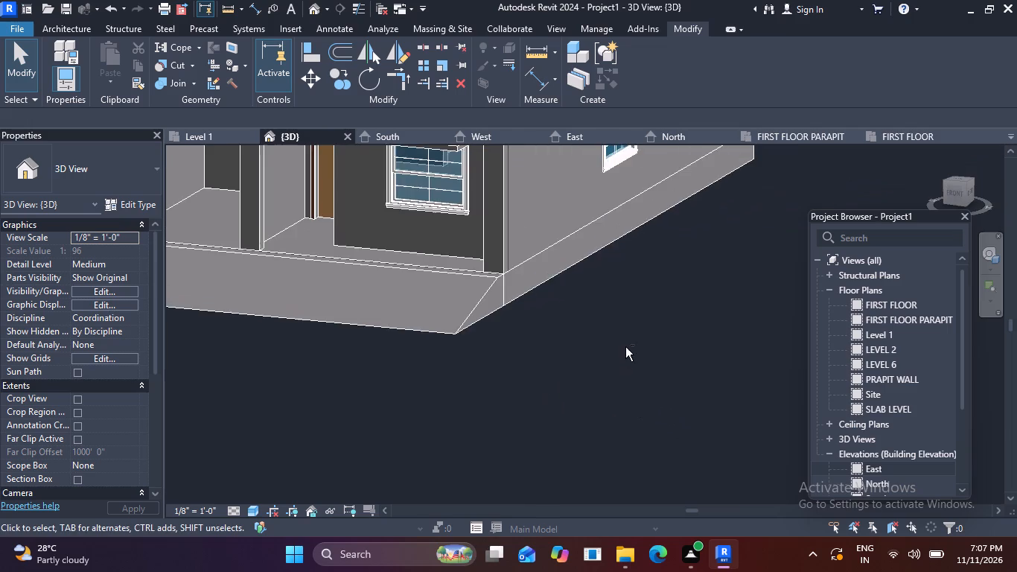
{"action": "middle_click_drag", "start_coordinate": [625, 347], "coordinate": [609, 417], "text": "shift"}
{"action": "scroll", "coordinate": [625, 352], "scroll_direction": "down", "scroll_amount": 6}
{"action": "middle_click_drag", "start_coordinate": [695, 303], "coordinate": [694, 436]}
{"action": "middle_click_drag", "start_coordinate": [709, 398], "coordinate": [783, 323], "text": "shift"}
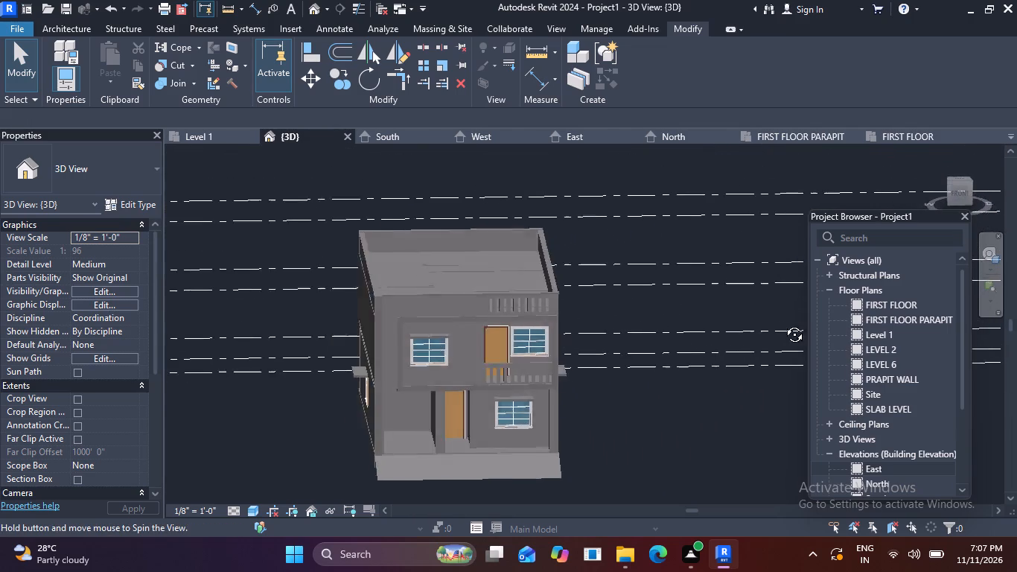
{"action": "middle_click_drag", "start_coordinate": [783, 323], "coordinate": [739, 345], "text": "shift"}
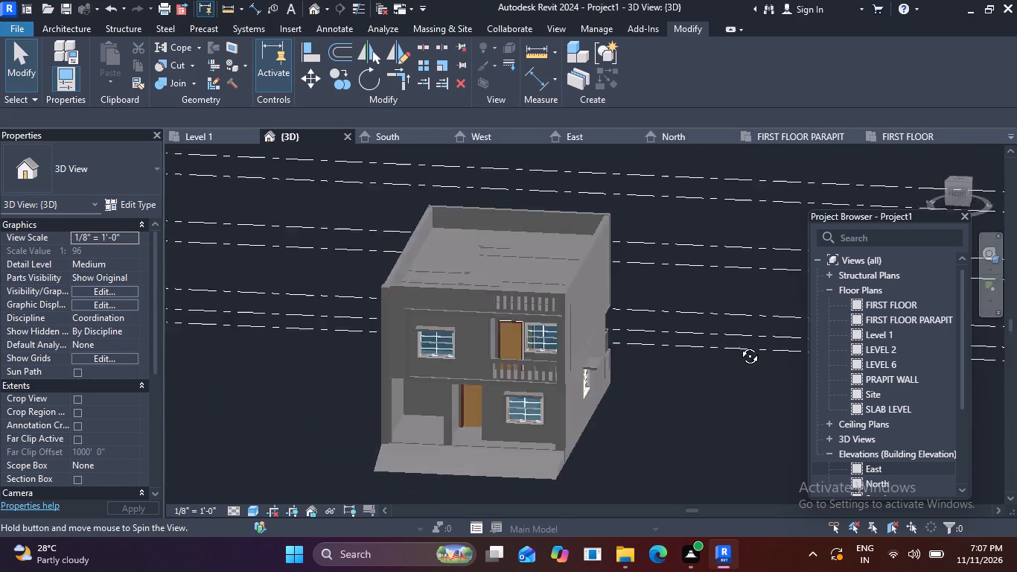
{"action": "middle_click_drag", "start_coordinate": [739, 345], "coordinate": [693, 343], "text": "shift"}
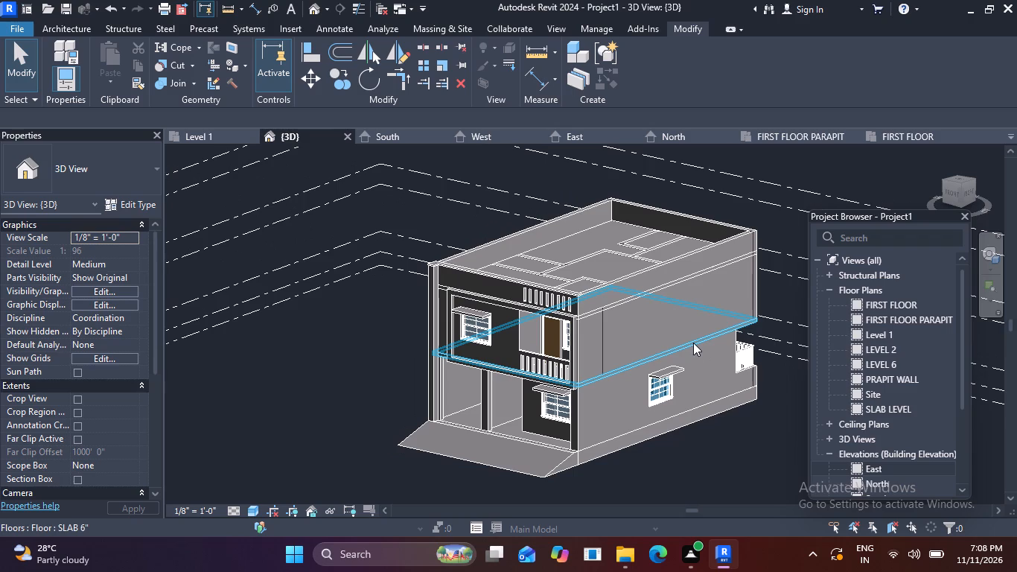
Examine the upper-storey front closely around the projecting frame, window sunshade, balcony door recess and slotted parapet.
{"action": "scroll", "coordinate": [455, 322], "scroll_direction": "up", "scroll_amount": 5}
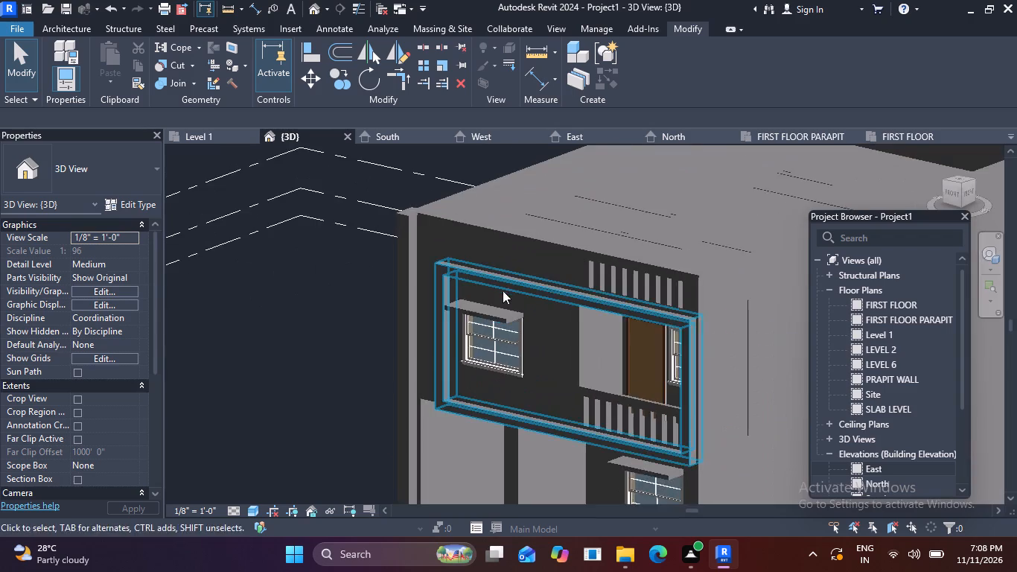
{"action": "scroll", "coordinate": [529, 299], "scroll_direction": "up", "scroll_amount": 5}
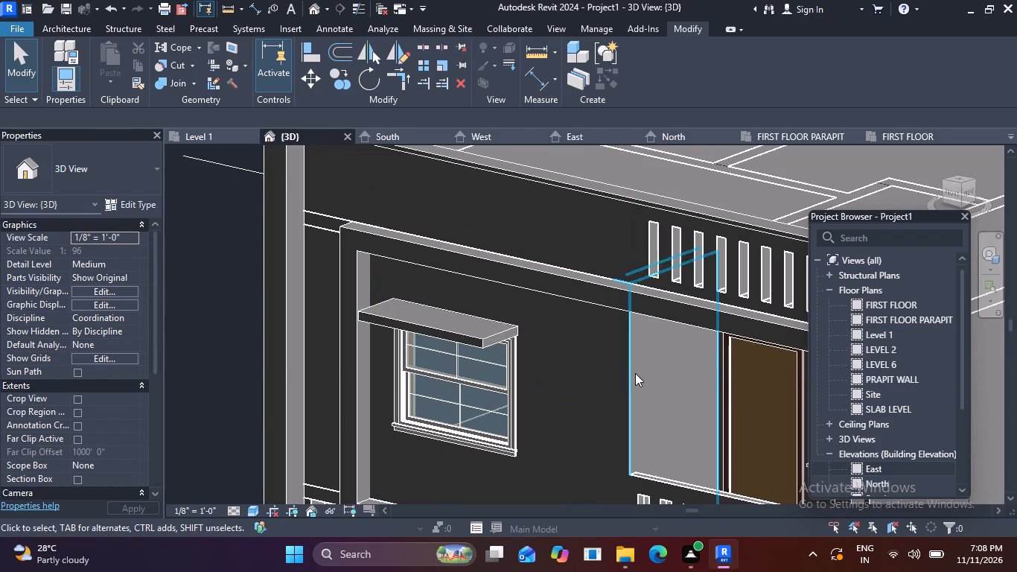
{"action": "middle_click_drag", "start_coordinate": [637, 376], "coordinate": [657, 293], "text": "shift"}
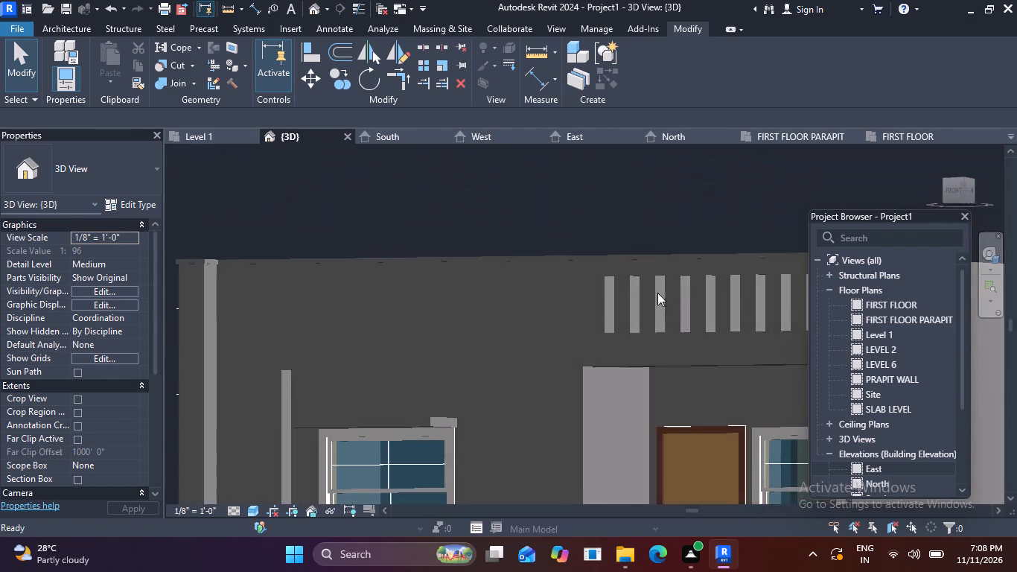
{"action": "scroll", "coordinate": [299, 374], "scroll_direction": "up", "scroll_amount": 1}
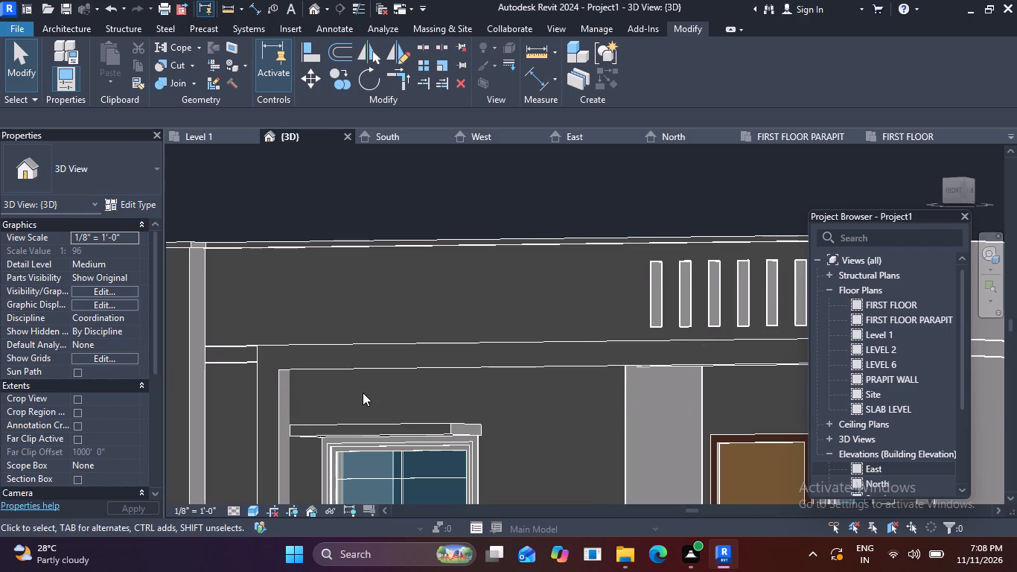
{"action": "scroll", "coordinate": [361, 393], "scroll_direction": "down", "scroll_amount": 1}
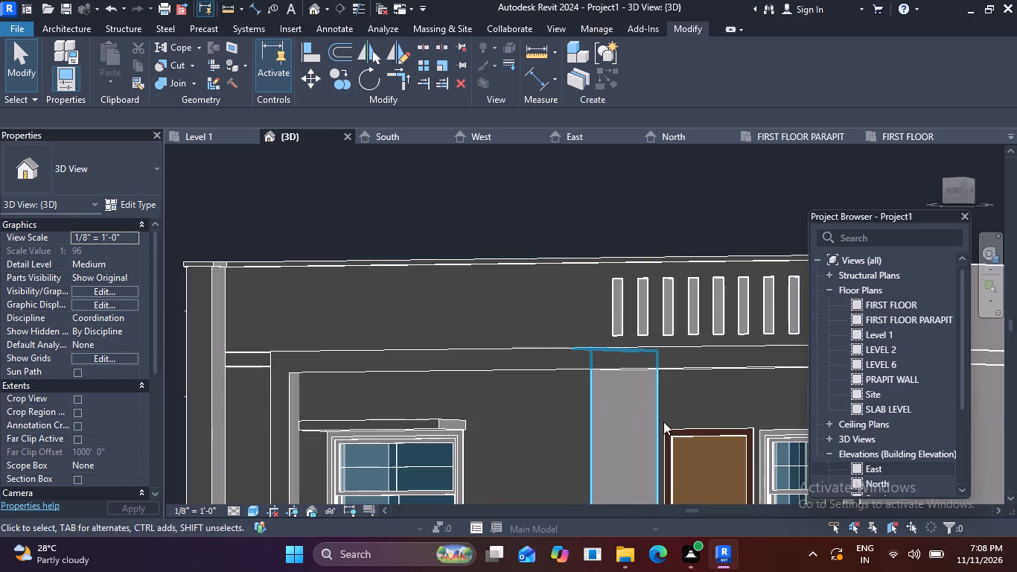
{"action": "middle_click_drag", "start_coordinate": [662, 422], "coordinate": [587, 428], "text": "shift"}
{"action": "middle_click_drag", "start_coordinate": [679, 409], "coordinate": [581, 396]}
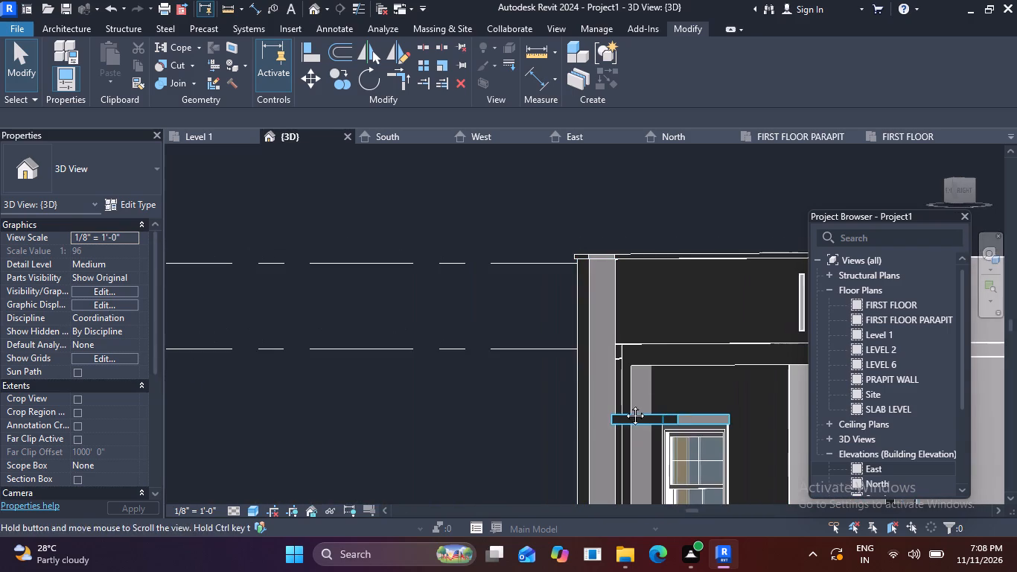
{"action": "middle_click_drag", "start_coordinate": [581, 396], "coordinate": [455, 372]}
{"action": "middle_click_drag", "start_coordinate": [548, 343], "coordinate": [539, 343], "text": "shift"}
{"action": "scroll", "coordinate": [592, 344], "scroll_direction": "up", "scroll_amount": 5}
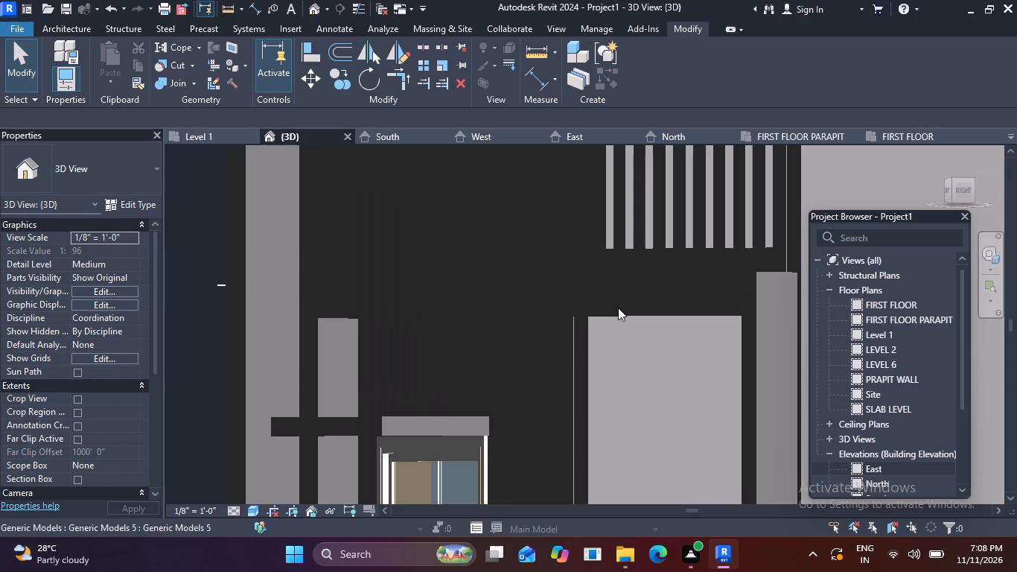
{"action": "scroll", "coordinate": [570, 341], "scroll_direction": "down", "scroll_amount": 5}
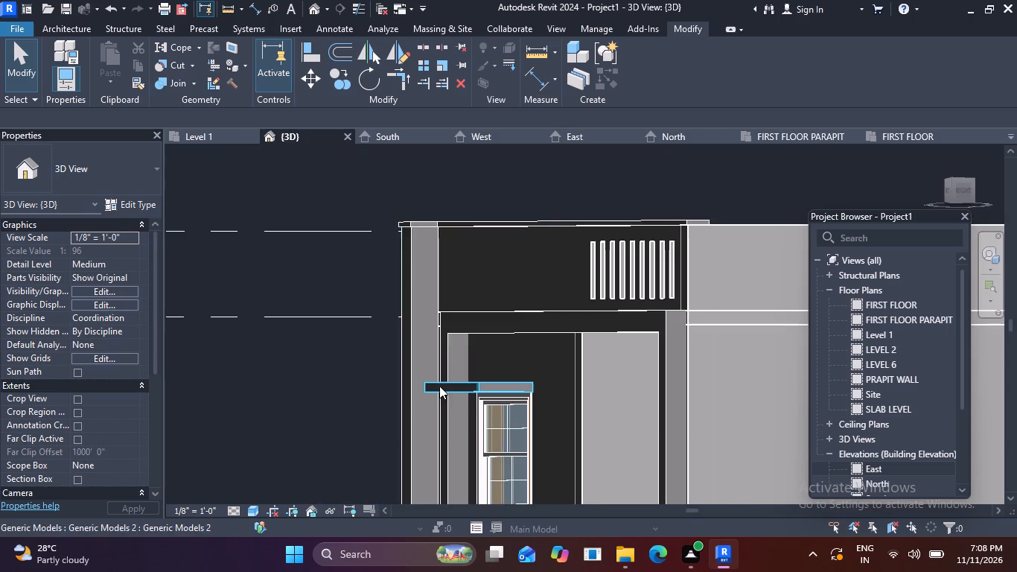
{"action": "middle_click_drag", "start_coordinate": [440, 386], "coordinate": [535, 400], "text": "shift"}
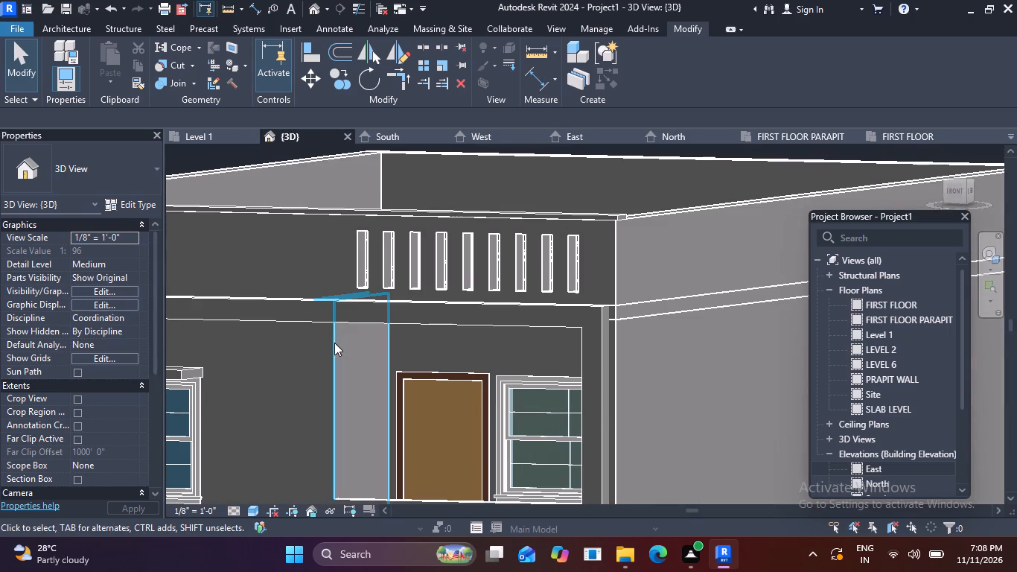
{"action": "scroll", "coordinate": [337, 322], "scroll_direction": "up", "scroll_amount": 10}
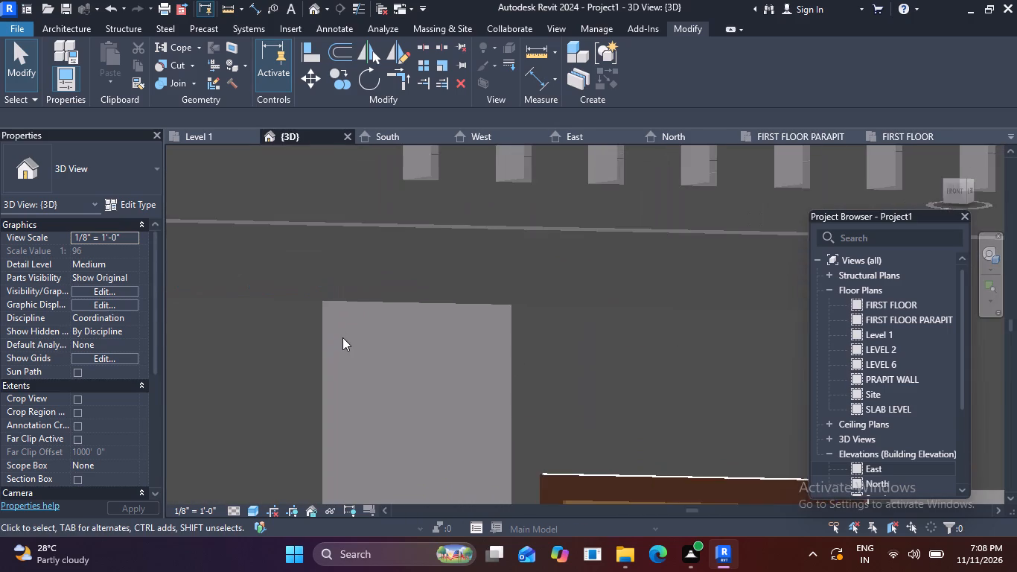
{"action": "middle_click_drag", "start_coordinate": [390, 317], "coordinate": [404, 351], "text": "shift"}
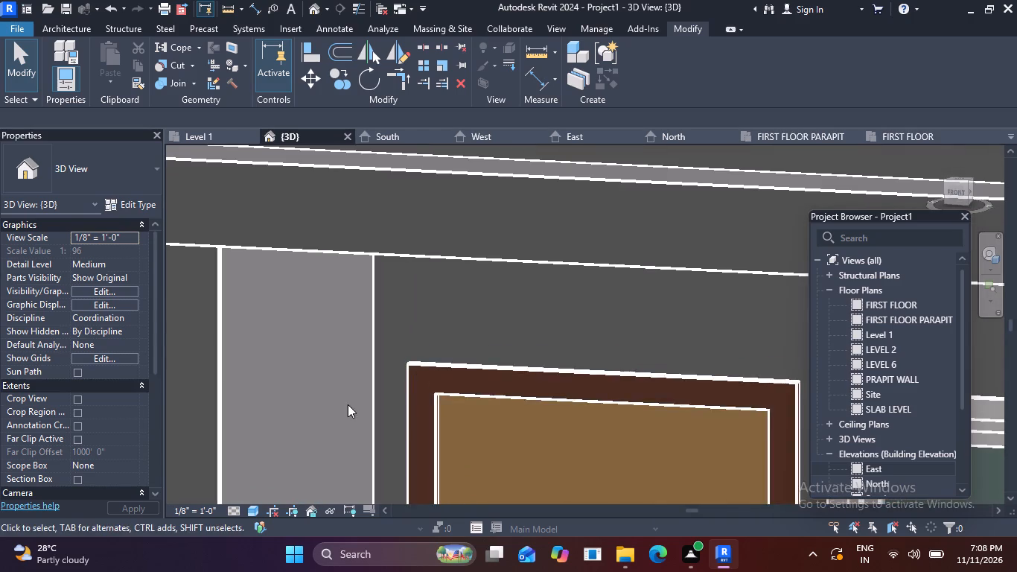
{"action": "middle_click_drag", "start_coordinate": [312, 404], "coordinate": [340, 337], "text": "shift"}
{"action": "scroll", "coordinate": [343, 337], "scroll_direction": "down", "scroll_amount": 10}
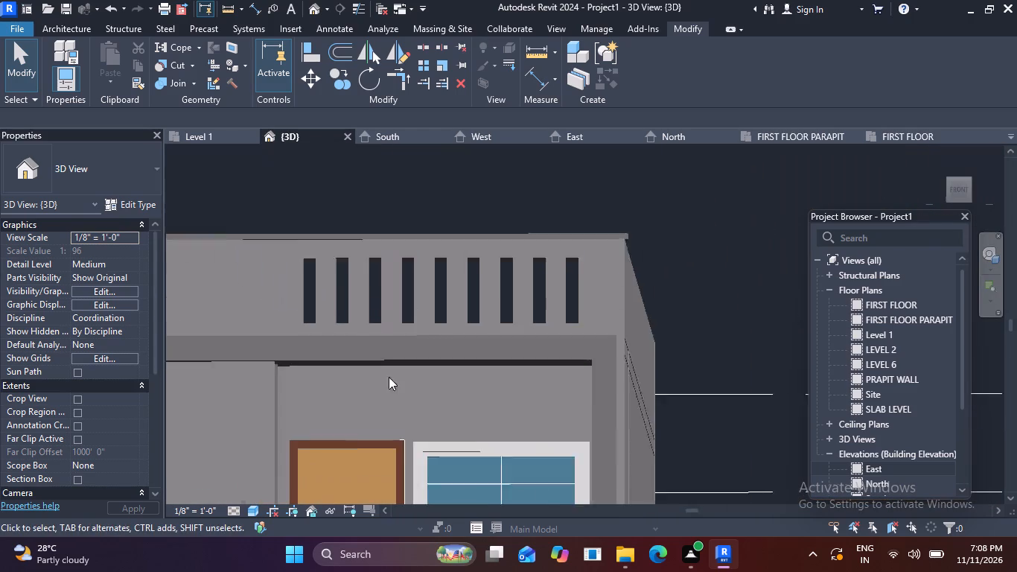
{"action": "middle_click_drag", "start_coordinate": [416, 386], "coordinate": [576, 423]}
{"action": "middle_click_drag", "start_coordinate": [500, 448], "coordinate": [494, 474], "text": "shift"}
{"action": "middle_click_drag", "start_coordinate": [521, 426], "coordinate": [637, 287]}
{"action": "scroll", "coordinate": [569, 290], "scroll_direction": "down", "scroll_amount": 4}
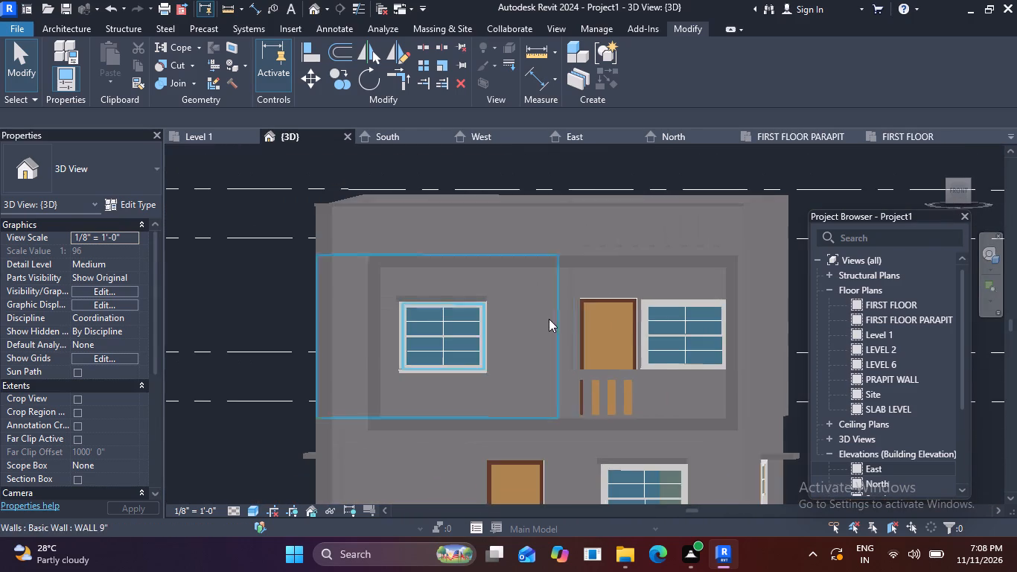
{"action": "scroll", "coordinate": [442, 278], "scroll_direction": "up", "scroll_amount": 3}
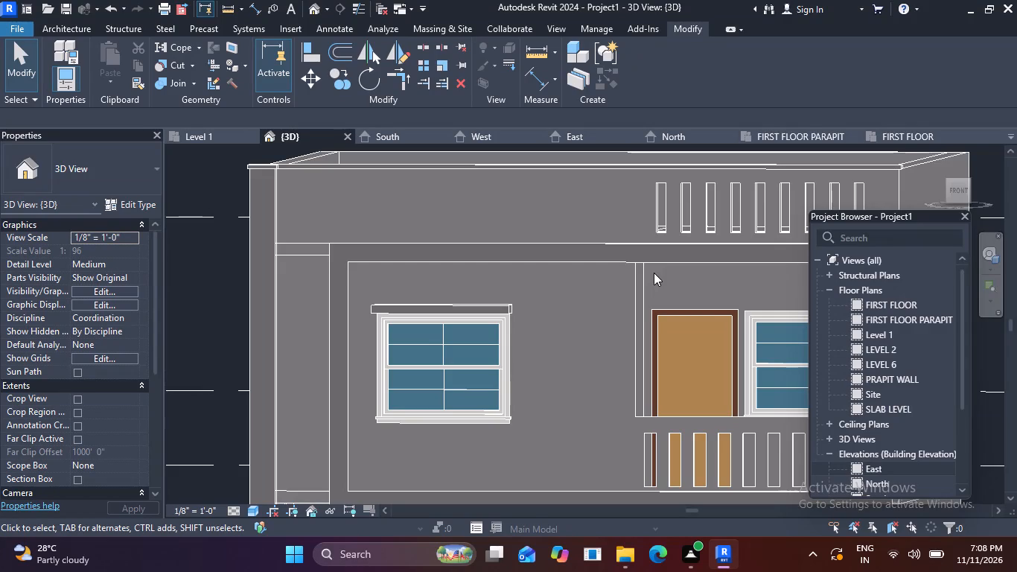
Start the Paint tool, enlarge its Material Browser and look through the project materials, closing it without painting any face.
{"action": "type", "text": "py"}
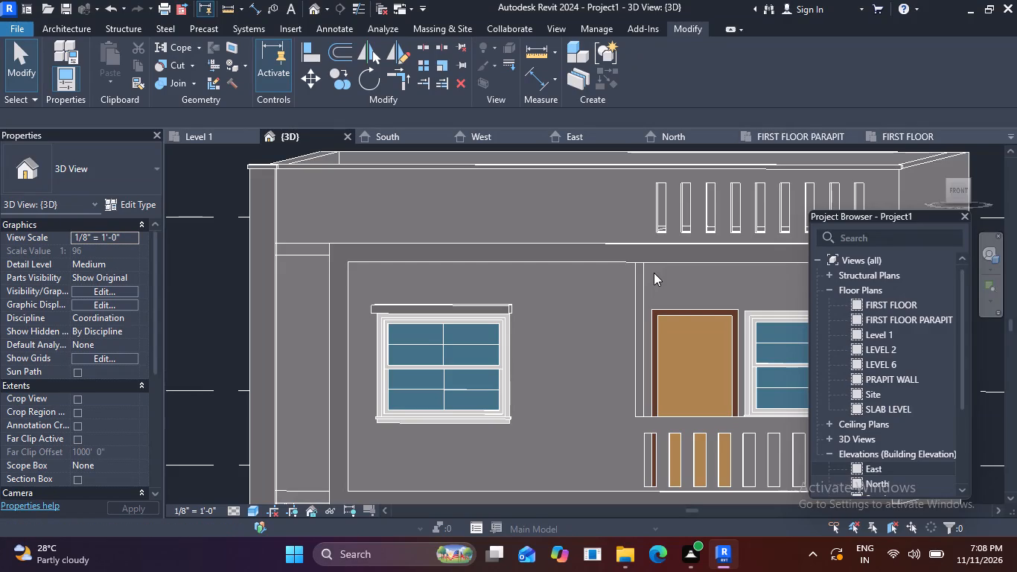
{"action": "key", "text": "Escape"}
{"action": "type", "text": "pt"}
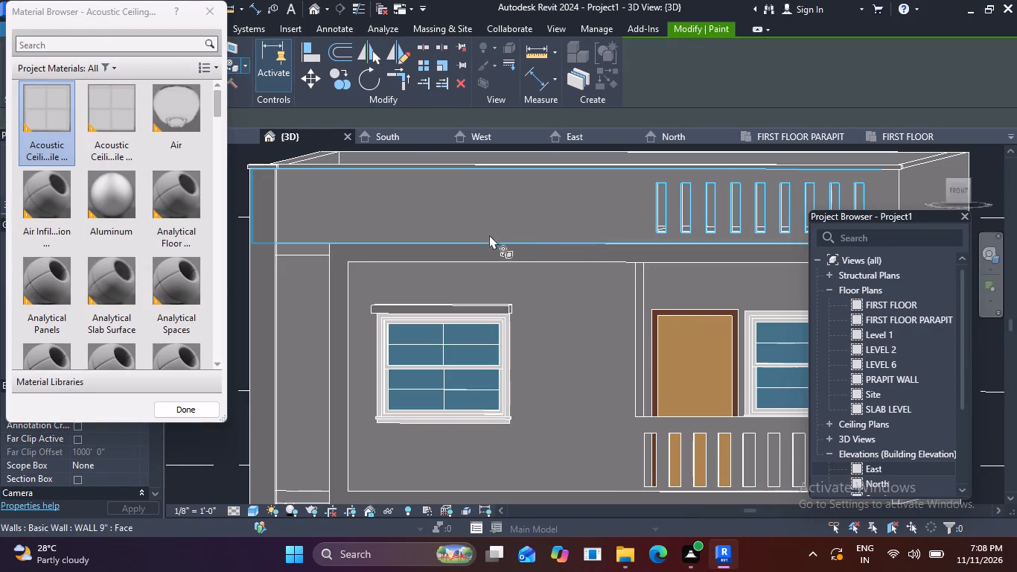
{"action": "scroll", "coordinate": [465, 229], "scroll_direction": "down", "scroll_amount": 3}
{"action": "middle_click_drag", "start_coordinate": [508, 246], "coordinate": [485, 297]}
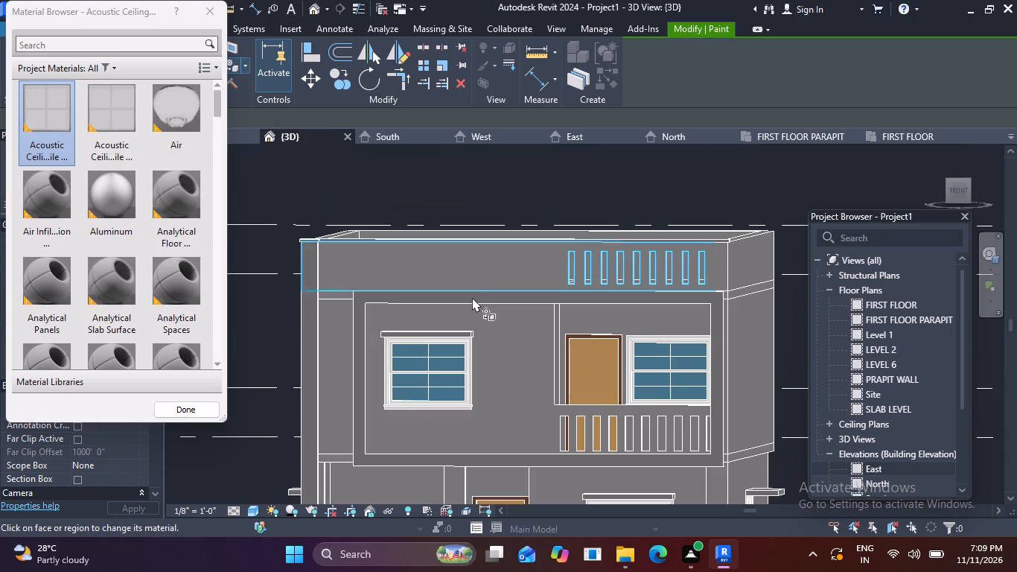
{"action": "middle_click_drag", "start_coordinate": [476, 290], "coordinate": [465, 392], "text": "shift"}
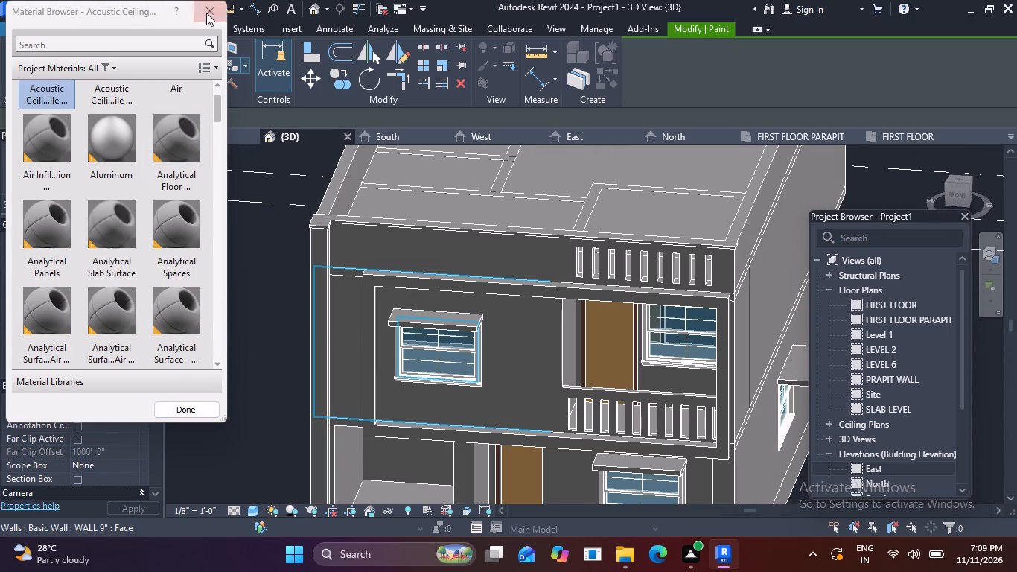
{"action": "left_click_drag", "start_coordinate": [229, 63], "coordinate": [290, 79]}
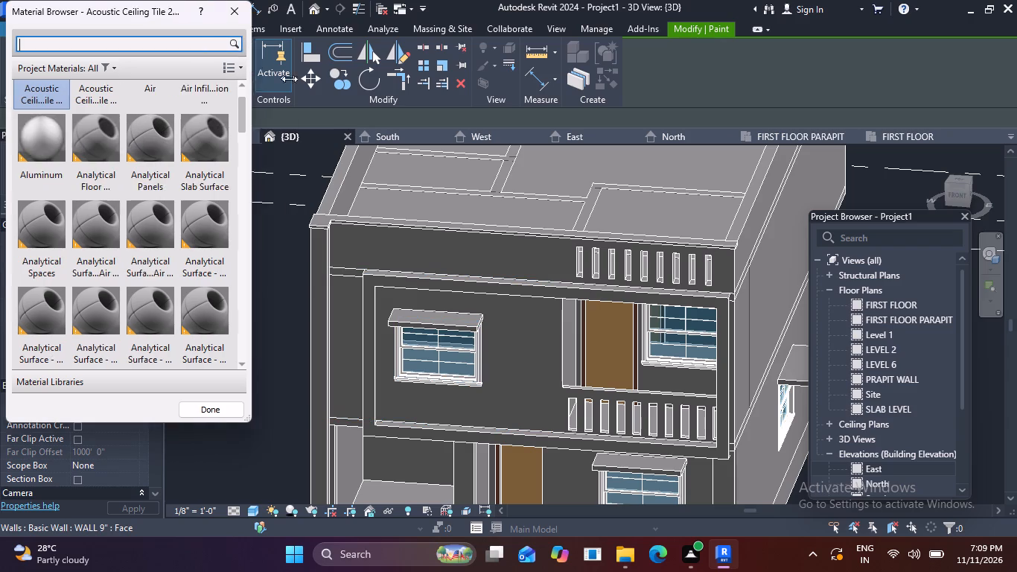
{"action": "left_click_drag", "start_coordinate": [290, 79], "coordinate": [373, 87]}
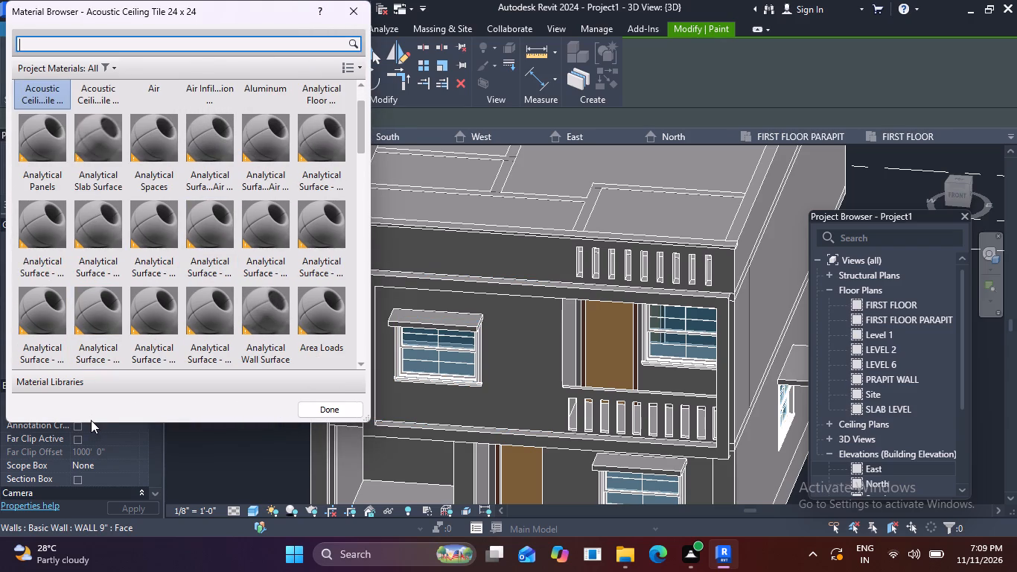
{"action": "left_click_drag", "start_coordinate": [179, 425], "coordinate": [168, 536]}
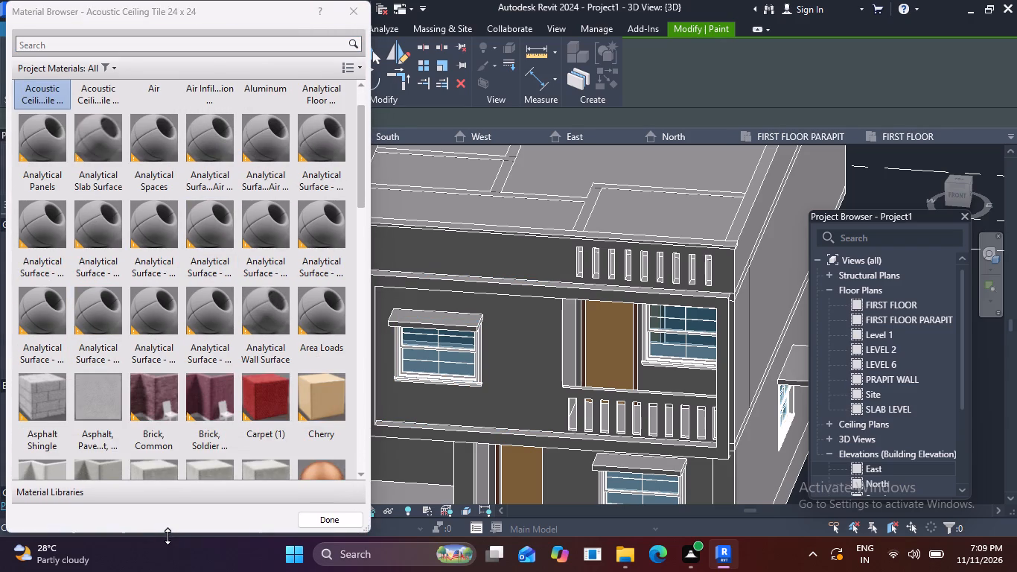
{"action": "left_click_drag", "start_coordinate": [168, 536], "coordinate": [170, 486]}
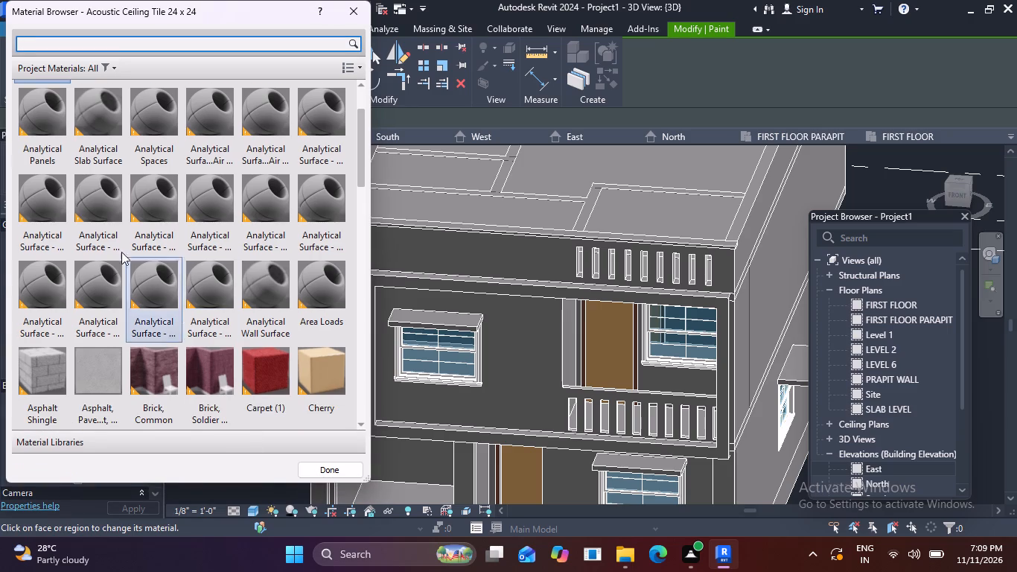
{"action": "scroll", "coordinate": [50, 160], "scroll_direction": "up", "scroll_amount": 5}
{"action": "left_click", "coordinate": [36, 106]}
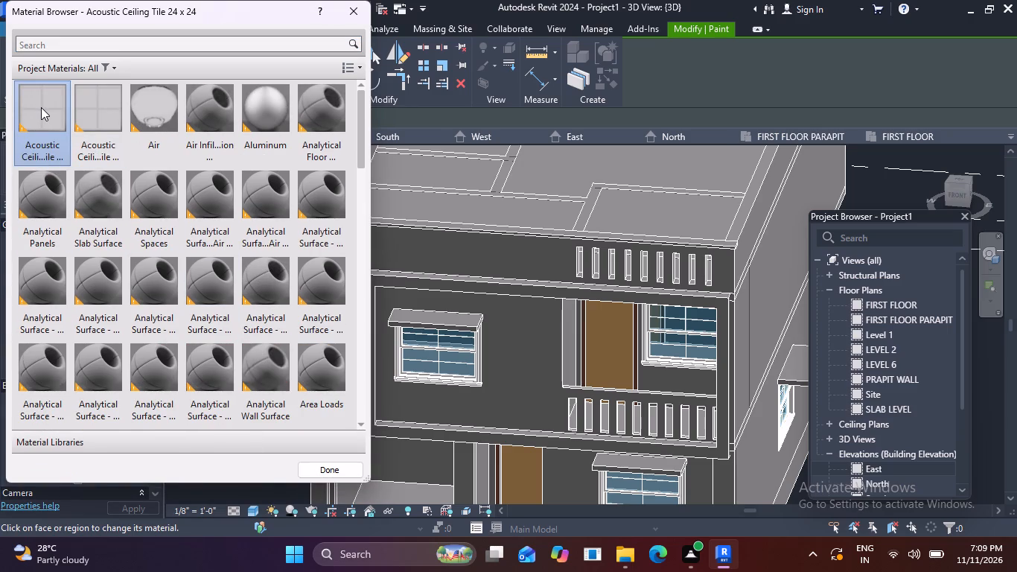
{"action": "double_click", "coordinate": [41, 107]}
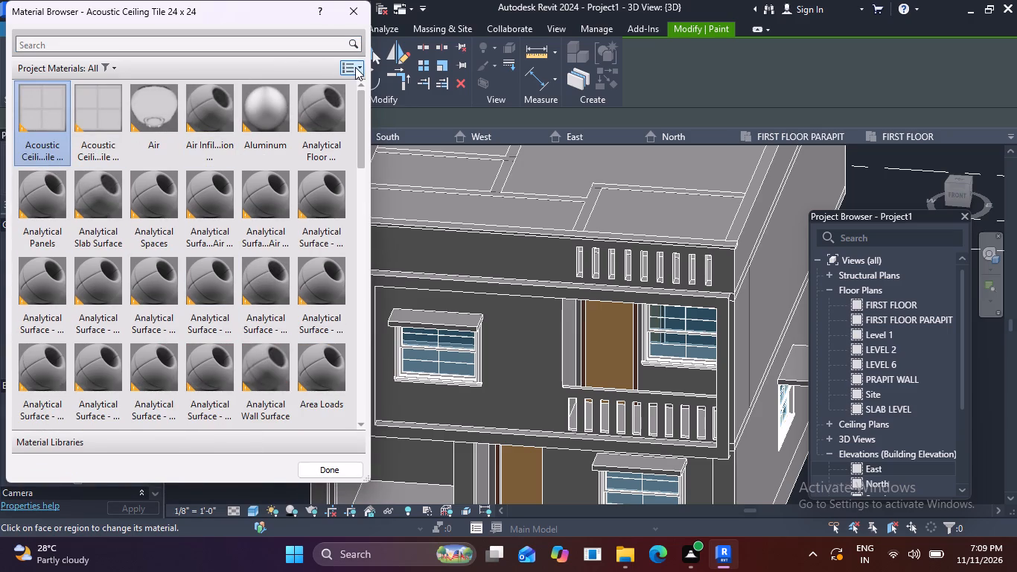
{"action": "left_click", "coordinate": [355, 67]}
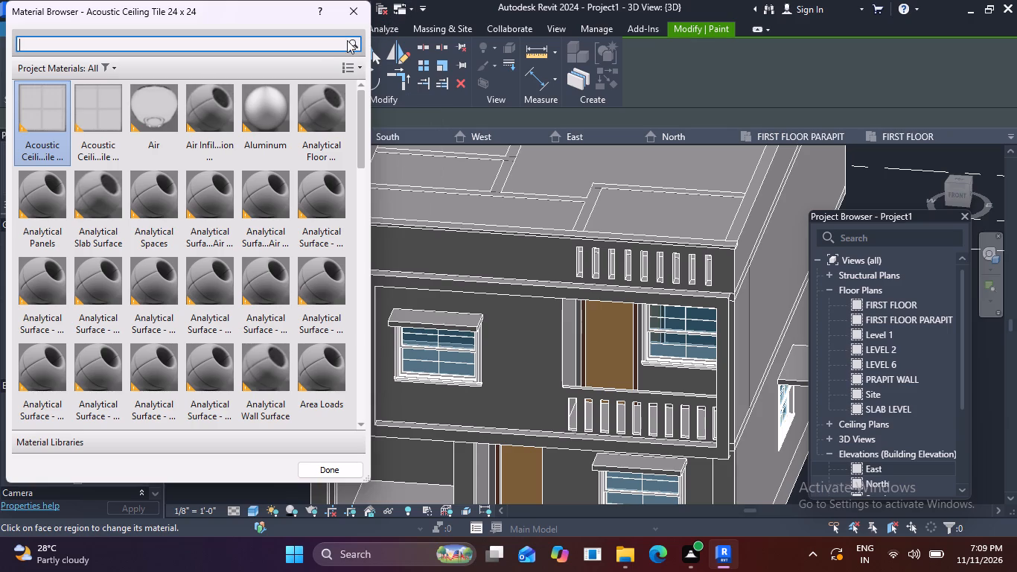
{"action": "left_click", "coordinate": [348, 10]}
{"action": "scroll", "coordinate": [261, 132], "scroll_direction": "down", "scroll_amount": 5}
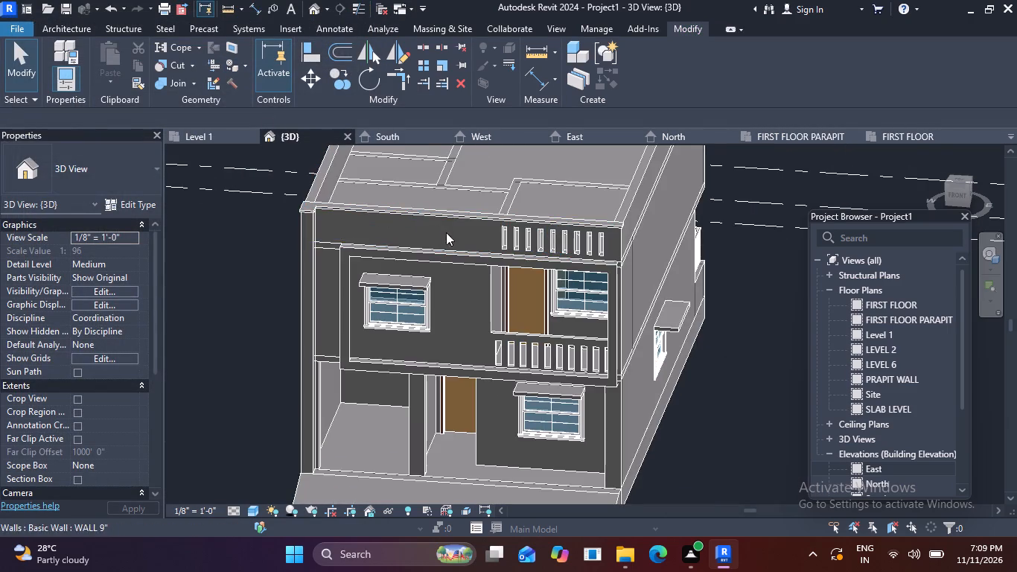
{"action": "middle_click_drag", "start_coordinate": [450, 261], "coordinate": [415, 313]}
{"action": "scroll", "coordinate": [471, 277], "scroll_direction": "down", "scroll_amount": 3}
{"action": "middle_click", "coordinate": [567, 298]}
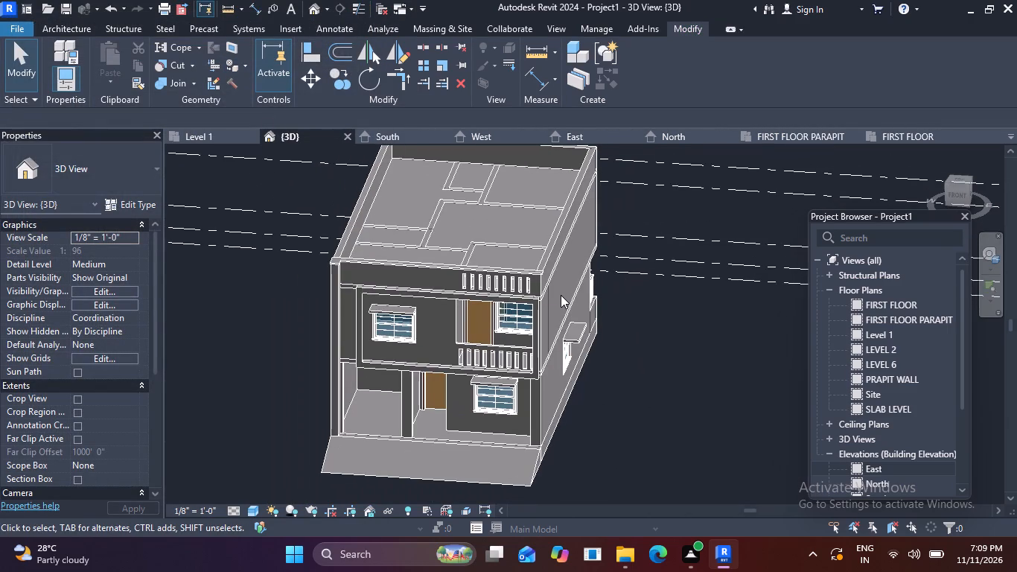
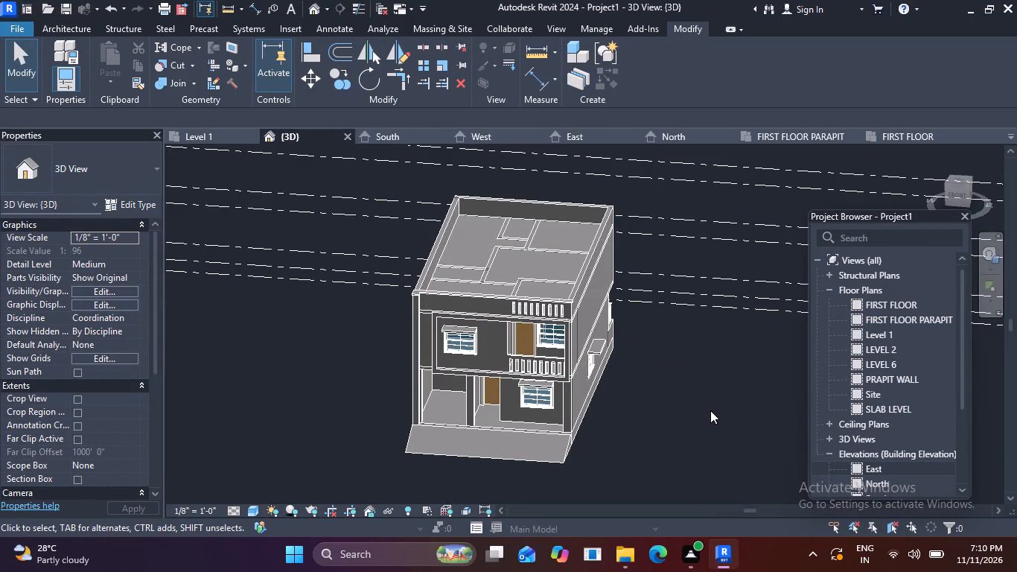
Examine the house's front facade in 3D from several angles, covering the roof parapet, the first-floor frame and the balcony.
{"action": "scroll", "coordinate": [337, 346], "scroll_direction": "up", "scroll_amount": 4}
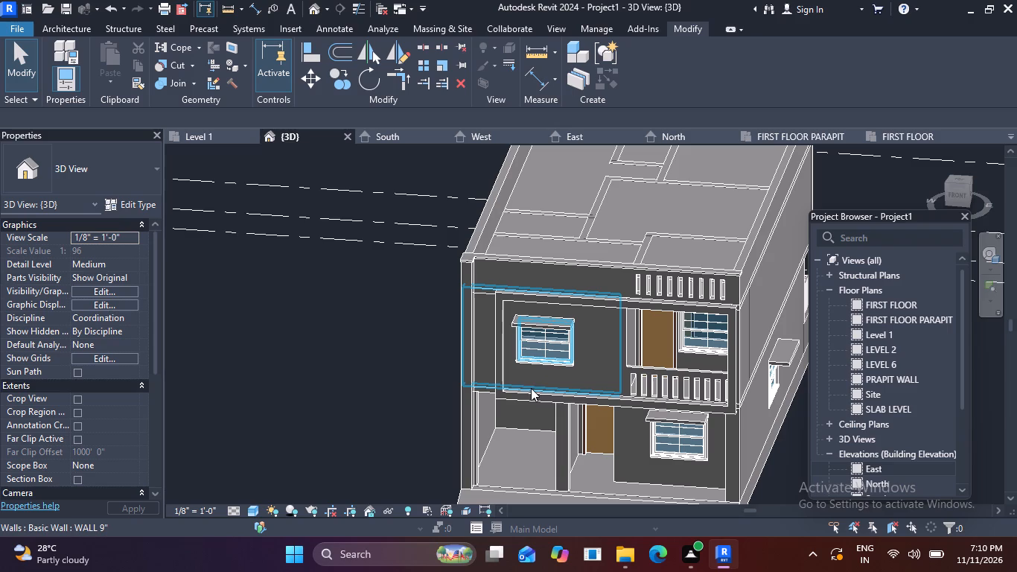
{"action": "scroll", "coordinate": [541, 469], "scroll_direction": "down", "scroll_amount": 2}
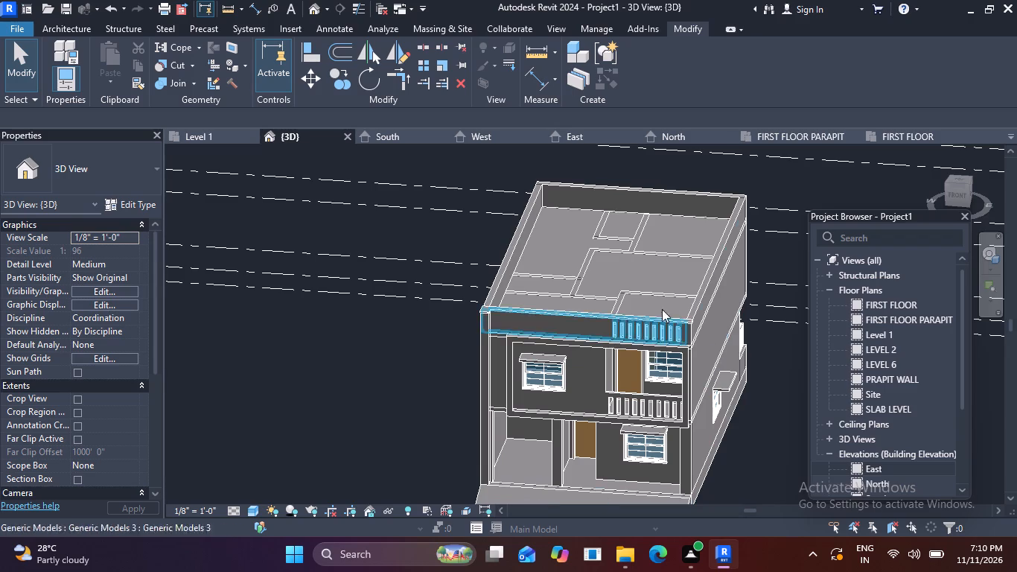
{"action": "scroll", "coordinate": [564, 317], "scroll_direction": "up", "scroll_amount": 2}
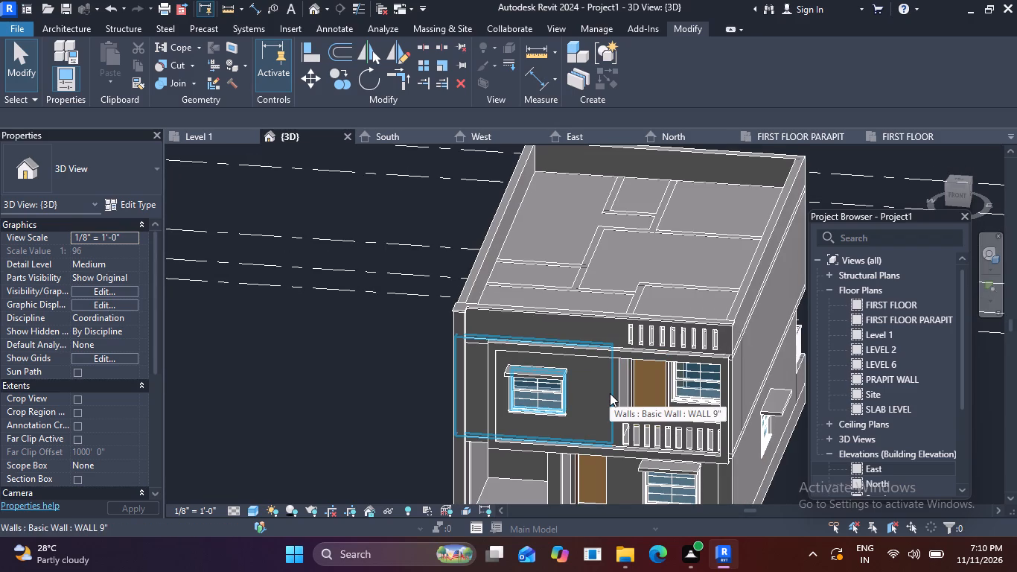
{"action": "middle_click_drag", "start_coordinate": [595, 343], "coordinate": [593, 326], "text": "shift"}
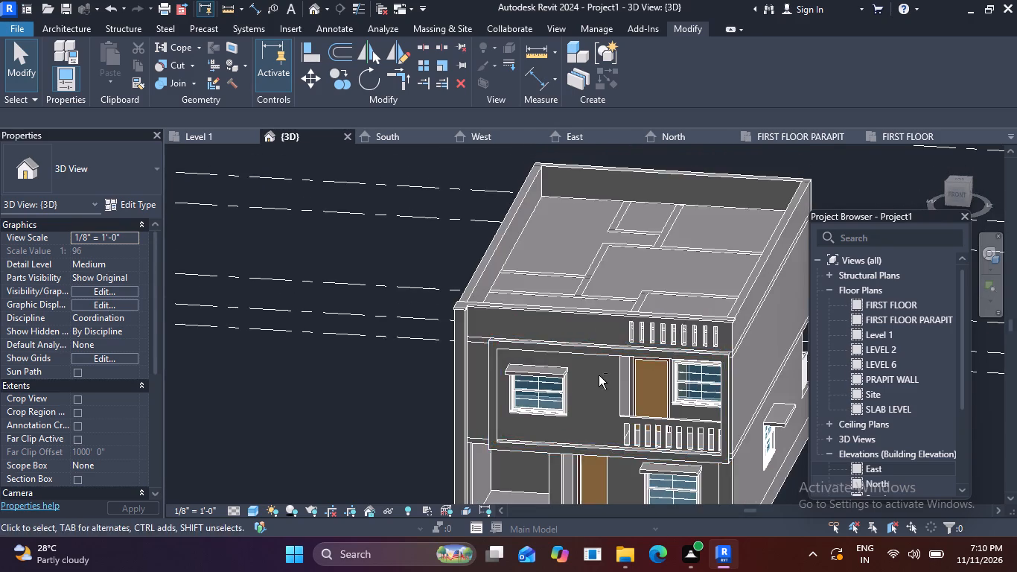
{"action": "middle_click_drag", "start_coordinate": [598, 375], "coordinate": [575, 327], "text": "shift"}
{"action": "middle_click_drag", "start_coordinate": [608, 353], "coordinate": [562, 446]}
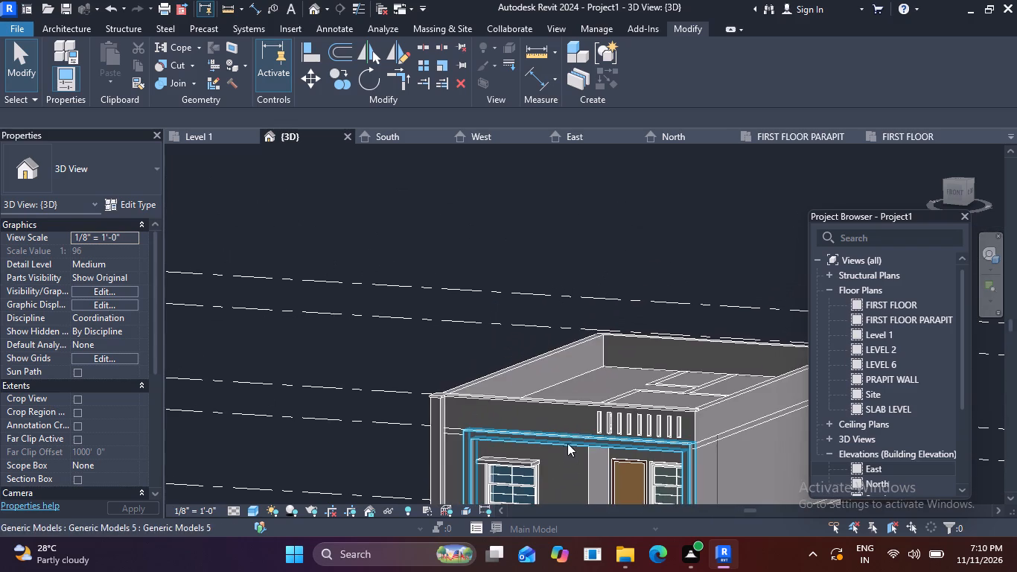
{"action": "middle_click_drag", "start_coordinate": [571, 436], "coordinate": [585, 405], "text": "shift"}
{"action": "scroll", "coordinate": [587, 418], "scroll_direction": "down", "scroll_amount": 2}
{"action": "middle_click_drag", "start_coordinate": [587, 429], "coordinate": [577, 415]}
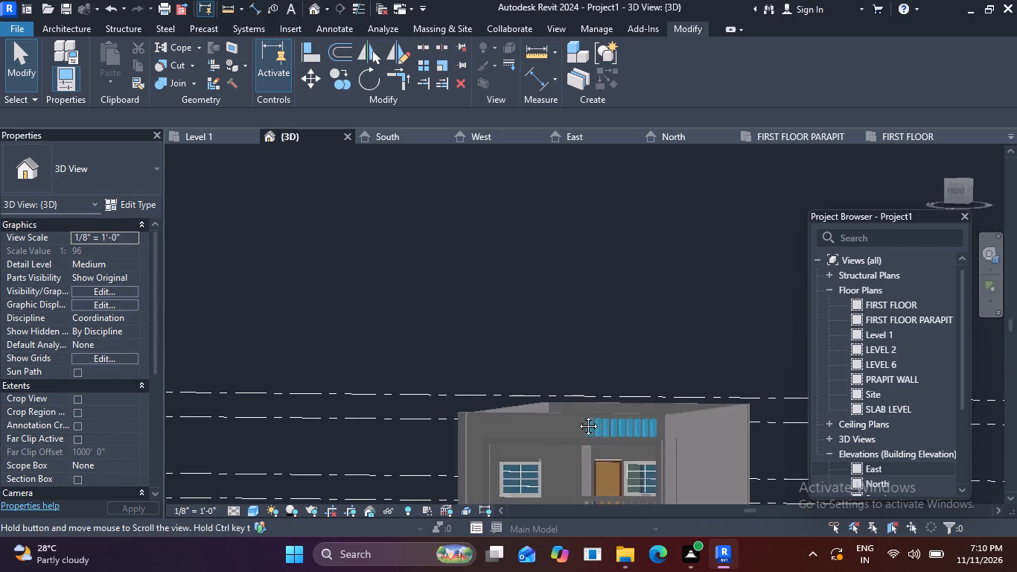
{"action": "middle_click_drag", "start_coordinate": [577, 415], "coordinate": [559, 372]}
{"action": "scroll", "coordinate": [549, 396], "scroll_direction": "up", "scroll_amount": 2}
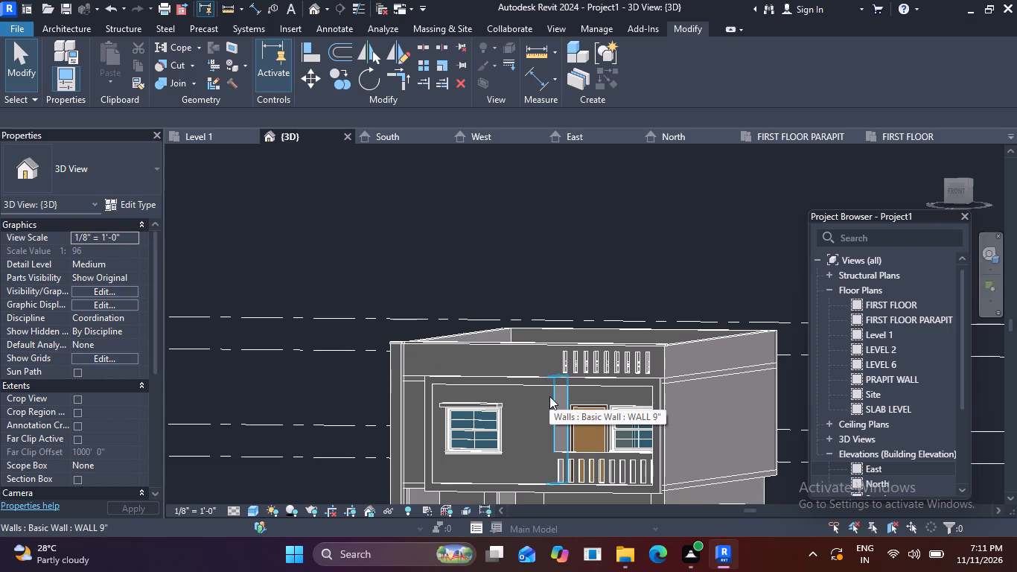
{"action": "key", "text": "Escape"}
{"action": "key", "text": "Escape"}
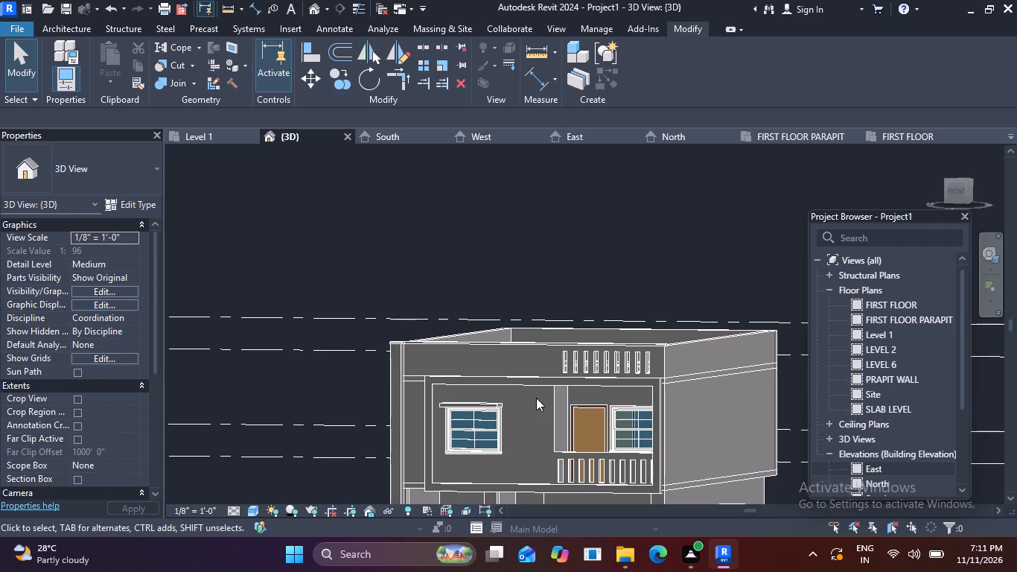
{"action": "scroll", "coordinate": [535, 395], "scroll_direction": "up", "scroll_amount": 4}
{"action": "middle_click_drag", "start_coordinate": [541, 441], "coordinate": [542, 410], "text": "shift"}
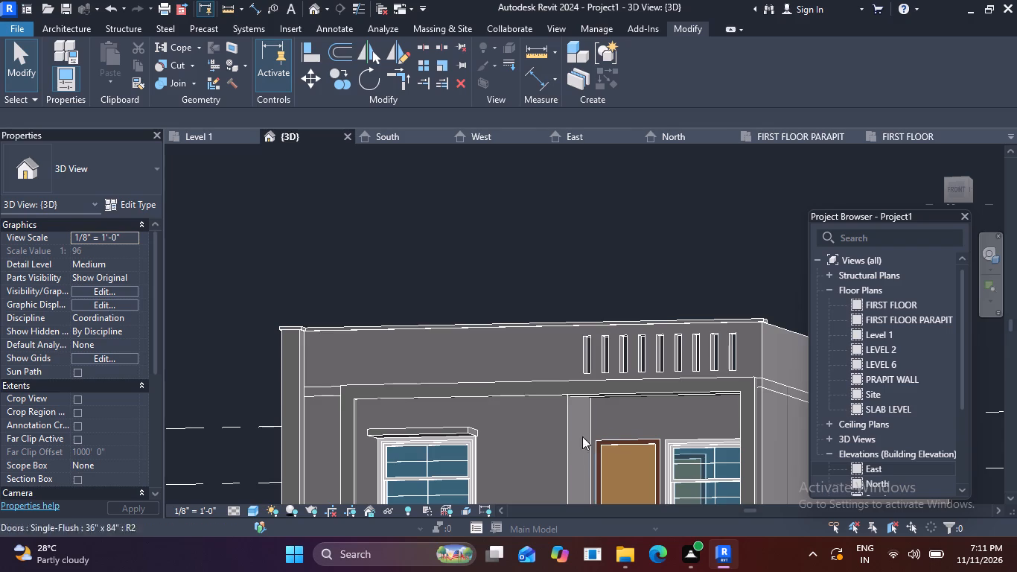
{"action": "middle_click_drag", "start_coordinate": [520, 442], "coordinate": [506, 353]}
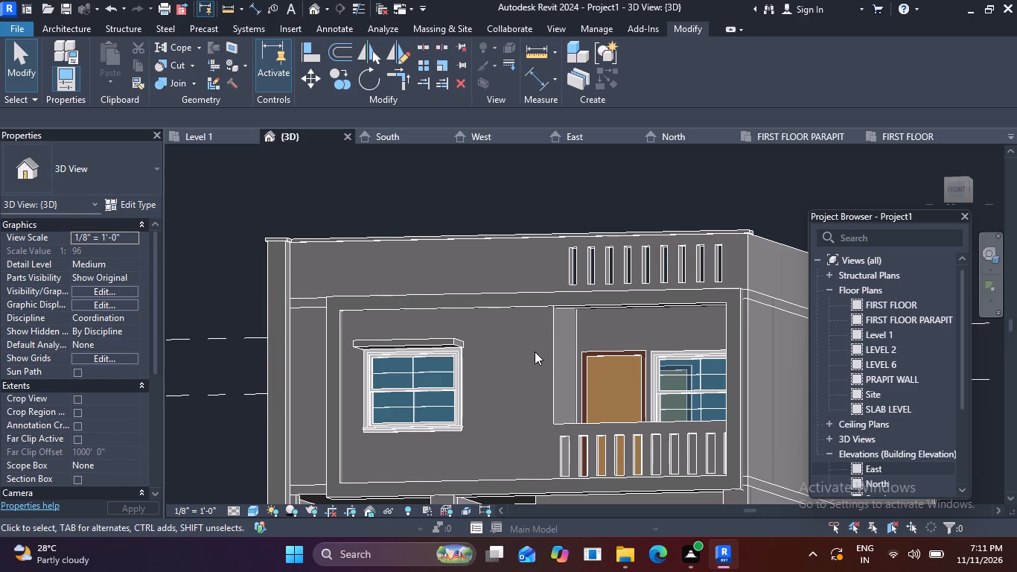
{"action": "key", "text": "Escape"}
{"action": "scroll", "coordinate": [483, 353], "scroll_direction": "down", "scroll_amount": 1}
{"action": "middle_click_drag", "start_coordinate": [507, 404], "coordinate": [514, 427]}
{"action": "scroll", "coordinate": [508, 406], "scroll_direction": "down", "scroll_amount": 1}
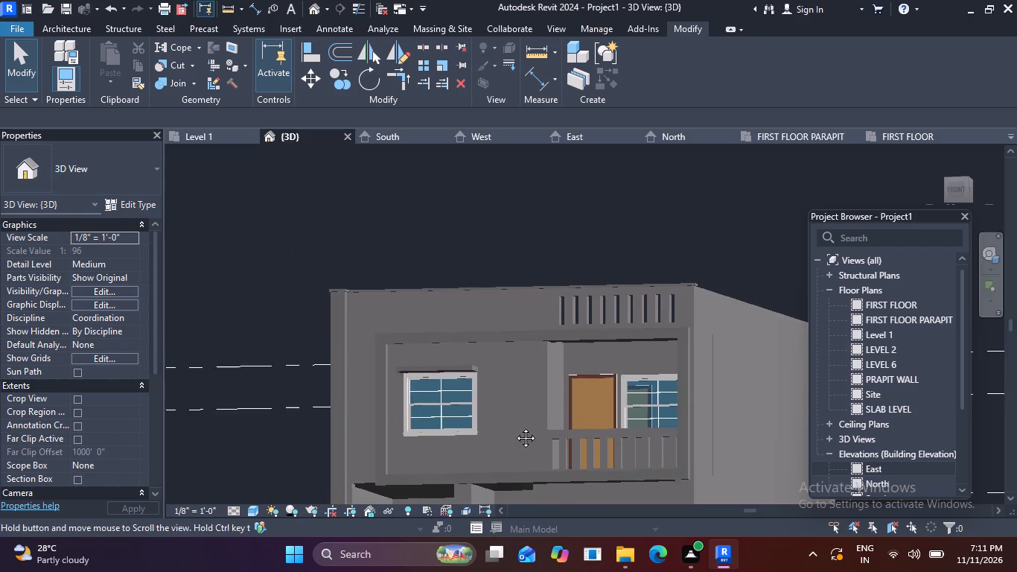
{"action": "middle_click_drag", "start_coordinate": [514, 427], "coordinate": [514, 430]}
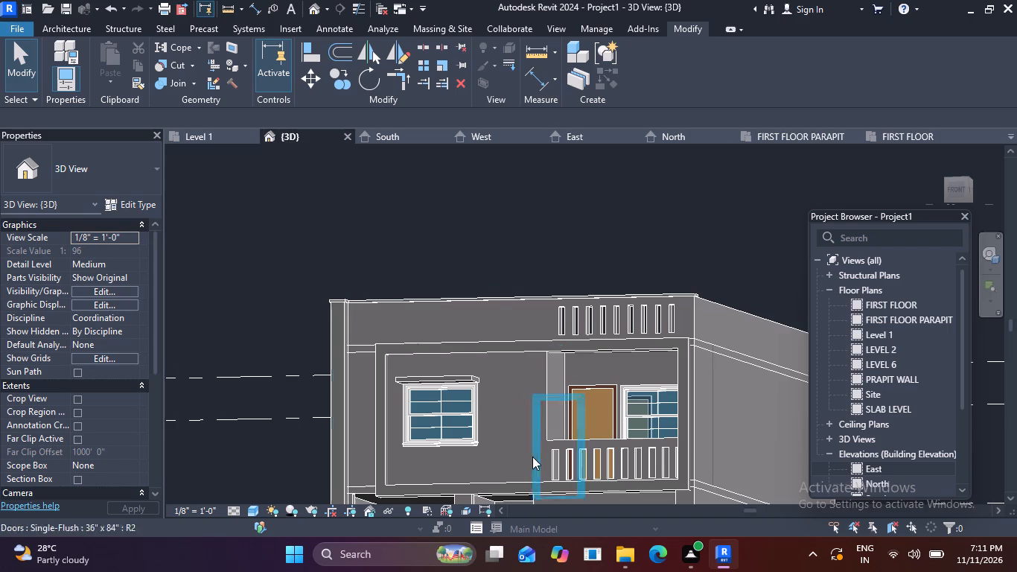
{"action": "key", "text": "Escape"}
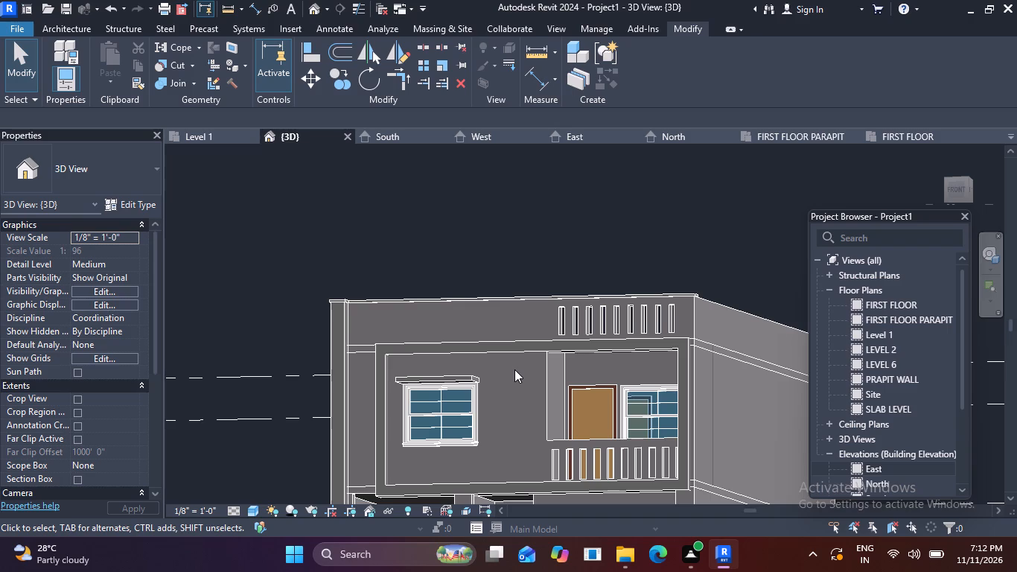
{"action": "middle_click_drag", "start_coordinate": [598, 357], "coordinate": [594, 425], "text": "shift"}
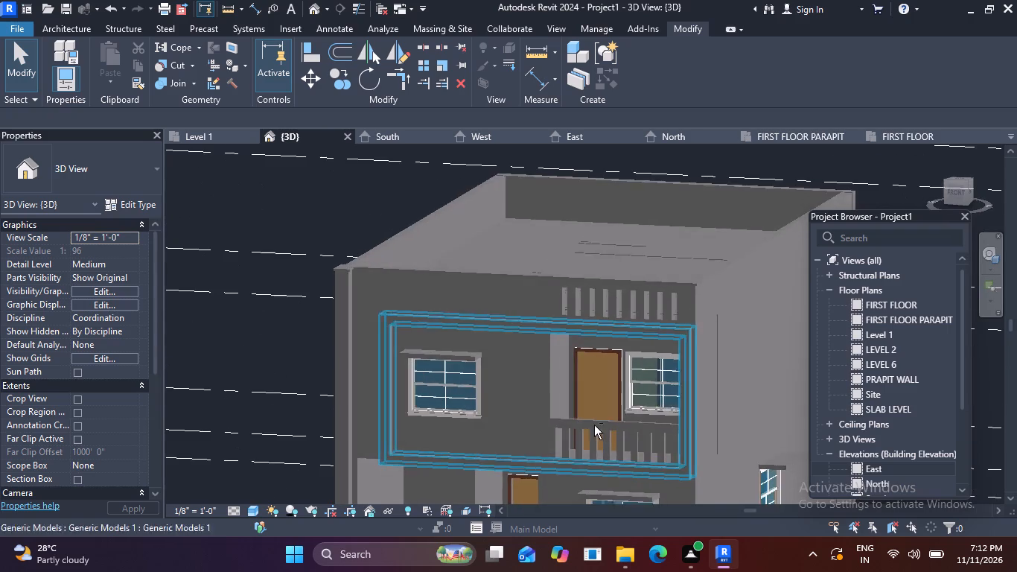
{"action": "middle_click_drag", "start_coordinate": [515, 384], "coordinate": [592, 403]}
{"action": "middle_click_drag", "start_coordinate": [567, 404], "coordinate": [593, 407], "text": "shift"}
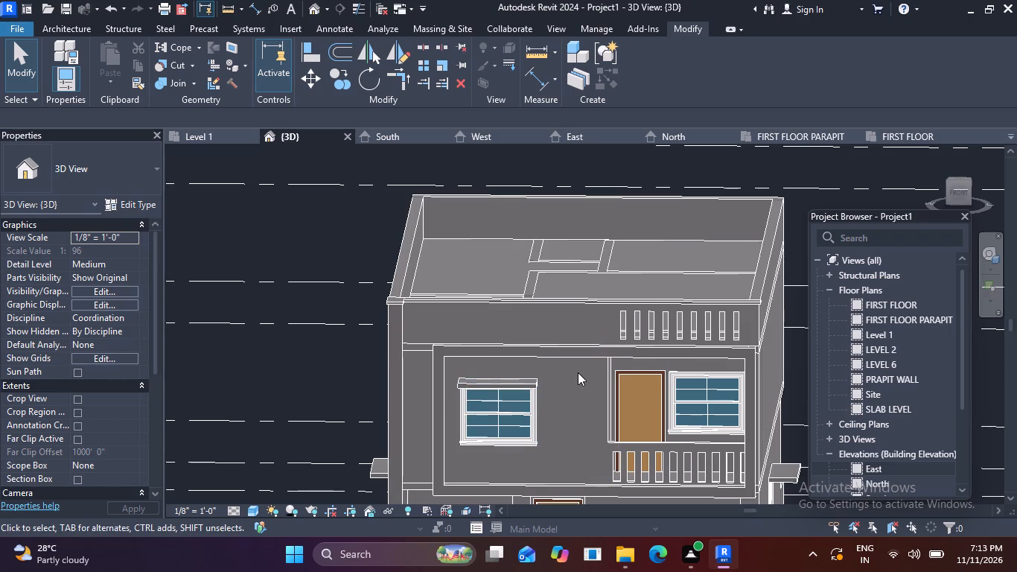
{"action": "scroll", "coordinate": [578, 372], "scroll_direction": "down", "scroll_amount": 2}
{"action": "key", "text": "Escape"}
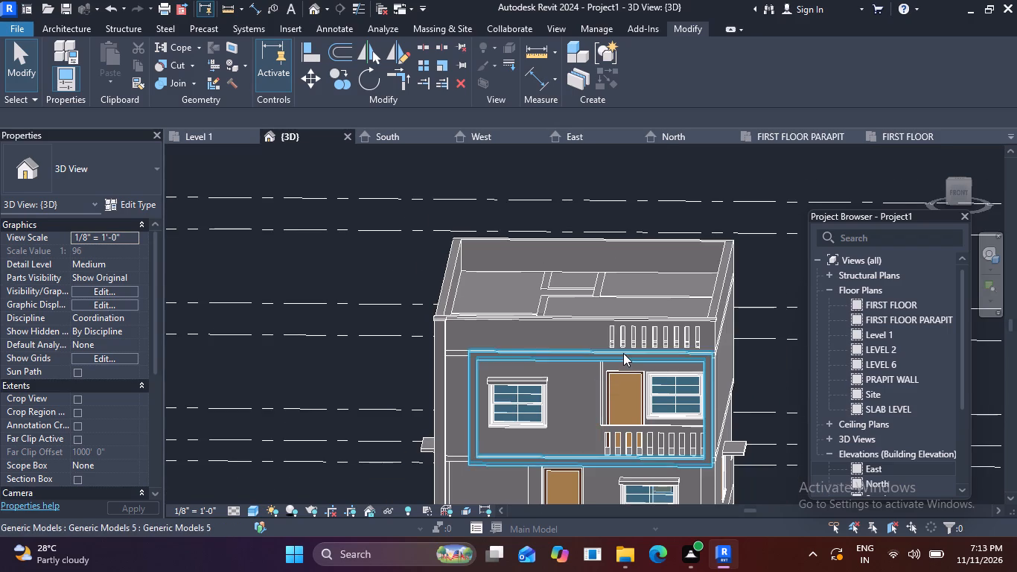
{"action": "scroll", "coordinate": [623, 352], "scroll_direction": "down", "scroll_amount": 2}
{"action": "middle_click_drag", "start_coordinate": [630, 375], "coordinate": [722, 353]}
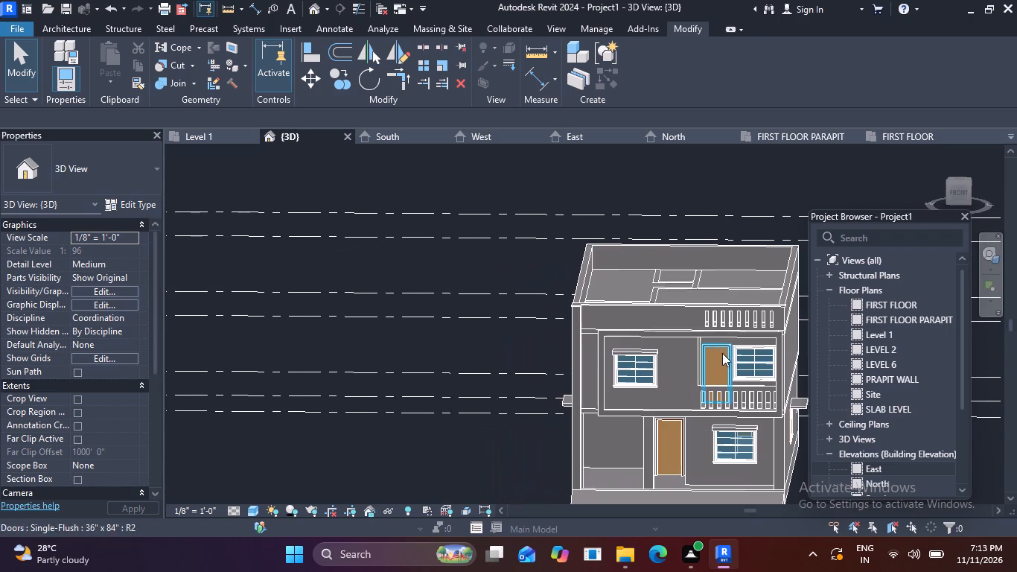
{"action": "middle_click_drag", "start_coordinate": [682, 372], "coordinate": [657, 374], "text": "shift"}
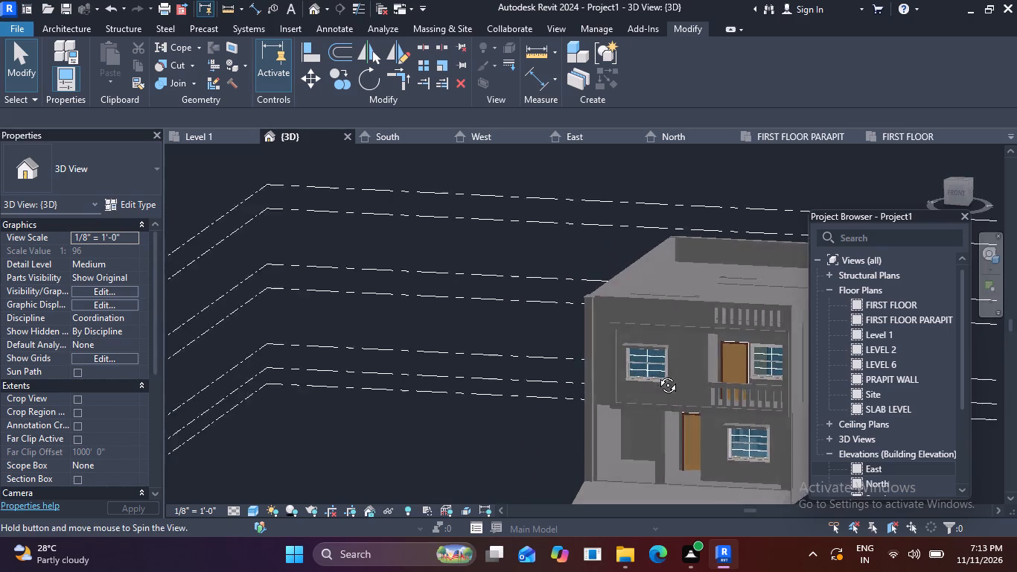
{"action": "middle_click_drag", "start_coordinate": [657, 374], "coordinate": [651, 365], "text": "shift"}
{"action": "scroll", "coordinate": [667, 337], "scroll_direction": "up", "scroll_amount": 4}
{"action": "middle_click_drag", "start_coordinate": [721, 346], "coordinate": [706, 365]}
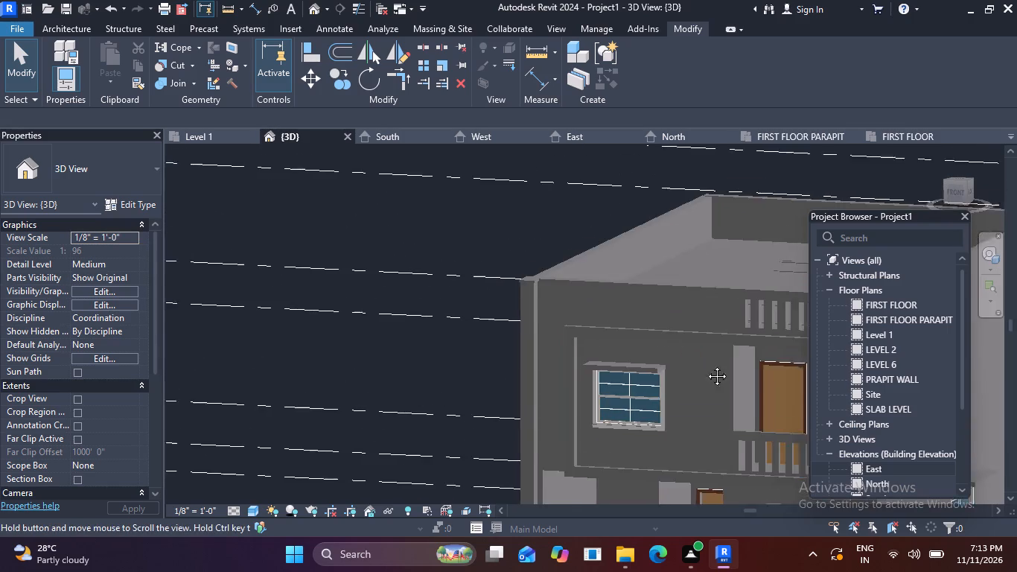
{"action": "middle_click_drag", "start_coordinate": [706, 365], "coordinate": [689, 388]}
{"action": "middle_click_drag", "start_coordinate": [686, 389], "coordinate": [681, 365], "text": "shift"}
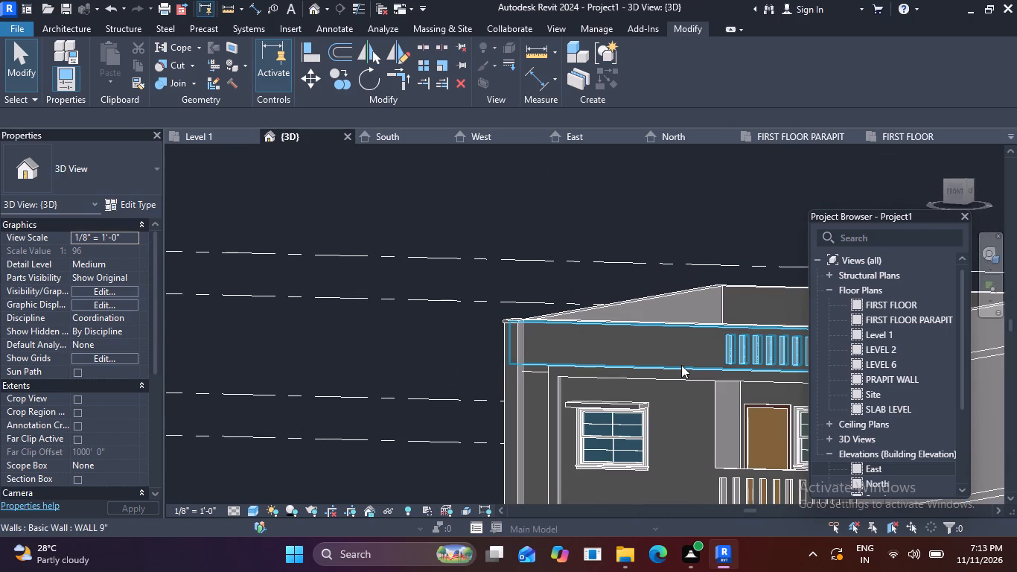
{"action": "key", "text": "Escape"}
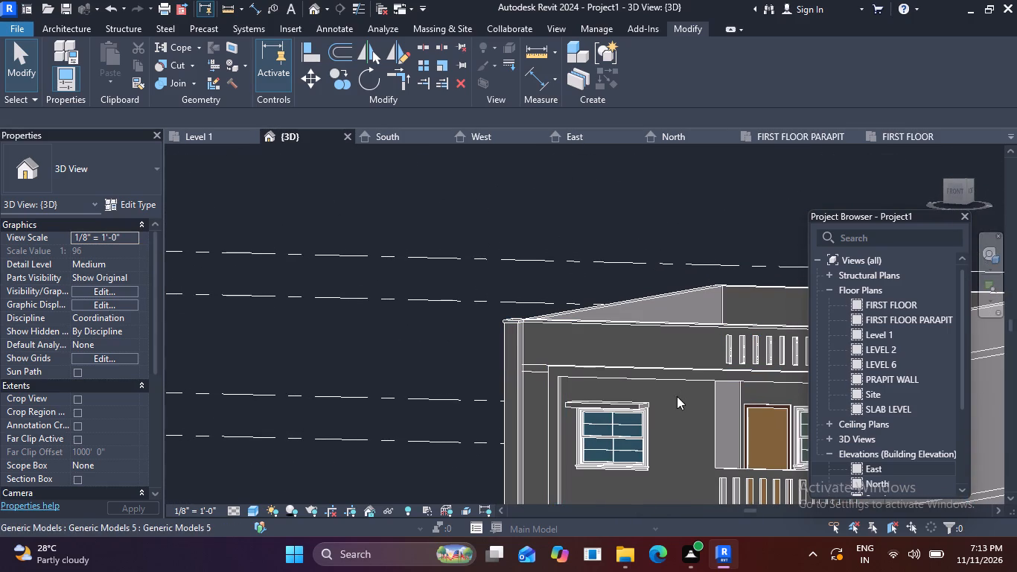
{"action": "scroll", "coordinate": [624, 339], "scroll_direction": "down", "scroll_amount": 4}
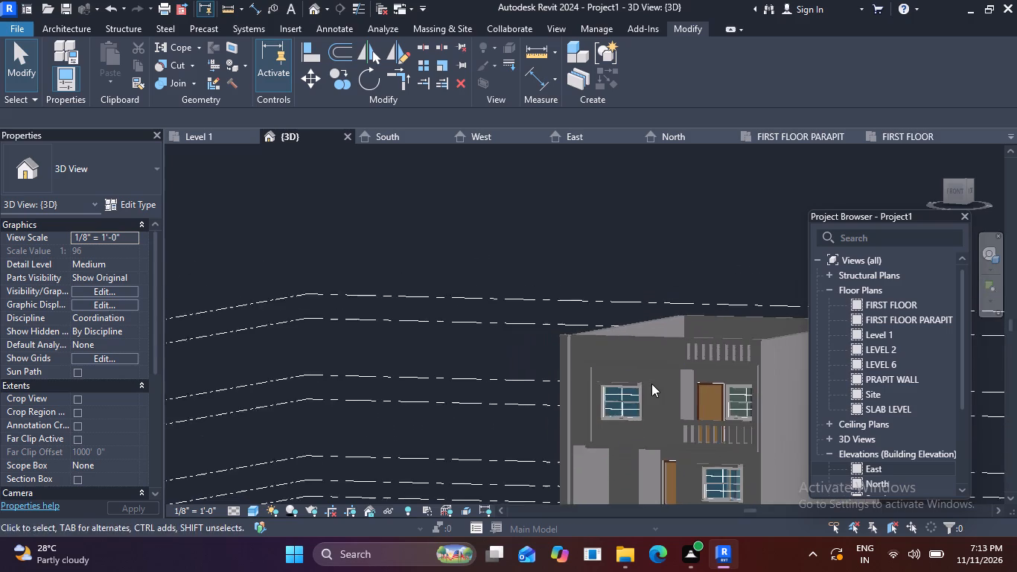
{"action": "scroll", "coordinate": [651, 384], "scroll_direction": "down", "scroll_amount": 1}
{"action": "middle_click_drag", "start_coordinate": [651, 384], "coordinate": [548, 360]}
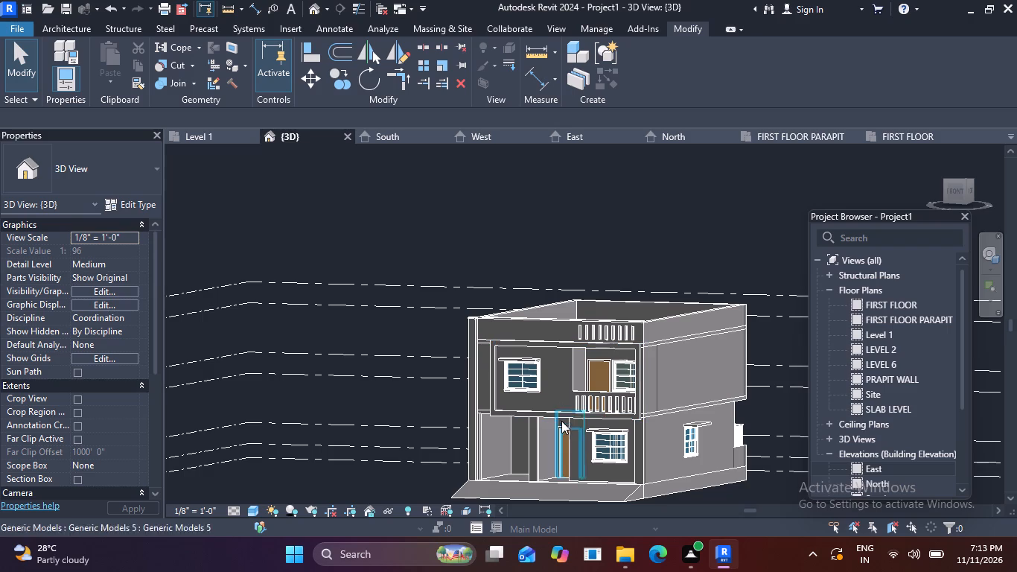
{"action": "key", "text": "Escape"}
{"action": "key", "text": "Escape"}
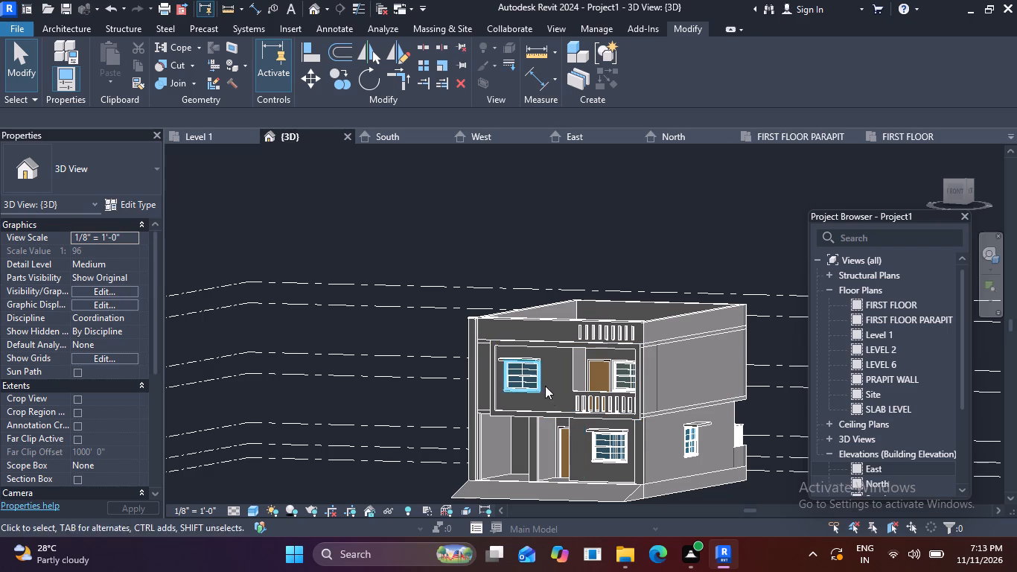
Inspect the first-floor front wall between the window and the balcony door, checking the WALL 9" return wall beside the balcony.
{"action": "scroll", "coordinate": [546, 367], "scroll_direction": "up", "scroll_amount": 4}
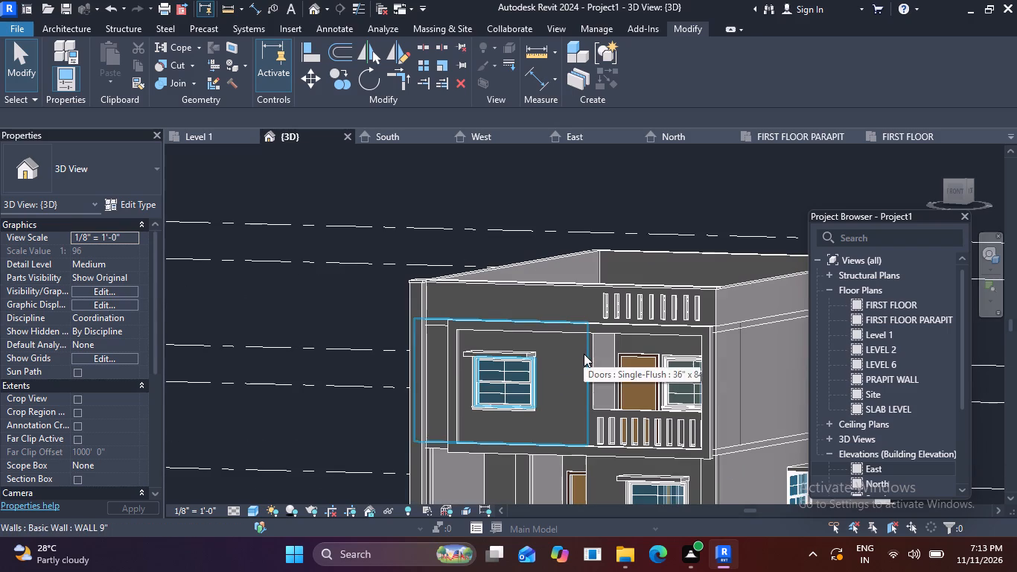
{"action": "left_click", "coordinate": [584, 354]}
{"action": "key", "text": "Escape"}
{"action": "scroll", "coordinate": [555, 368], "scroll_direction": "up", "scroll_amount": 3}
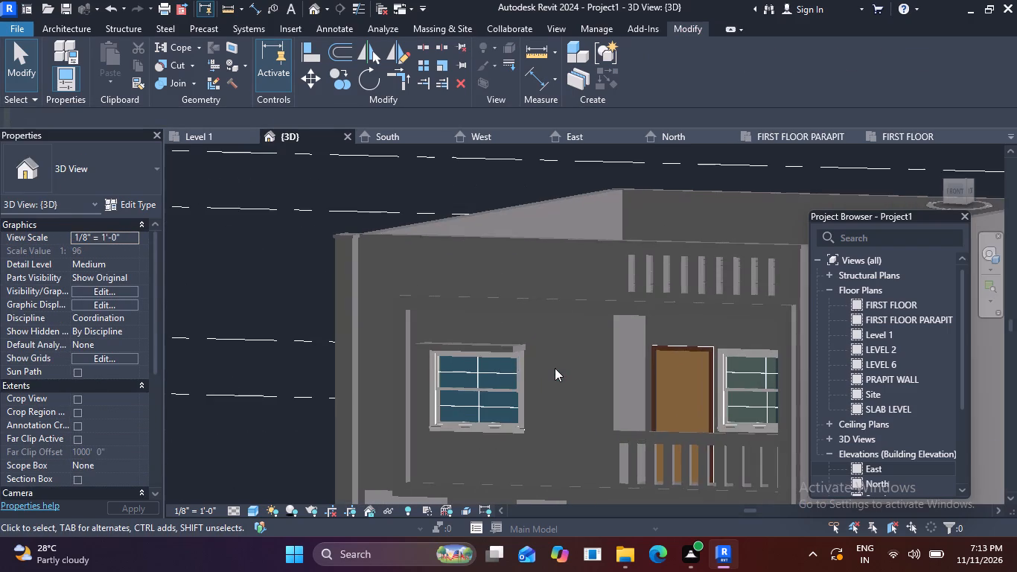
{"action": "middle_click_drag", "start_coordinate": [591, 341], "coordinate": [598, 378]}
{"action": "scroll", "coordinate": [598, 378], "scroll_direction": "up", "scroll_amount": 1}
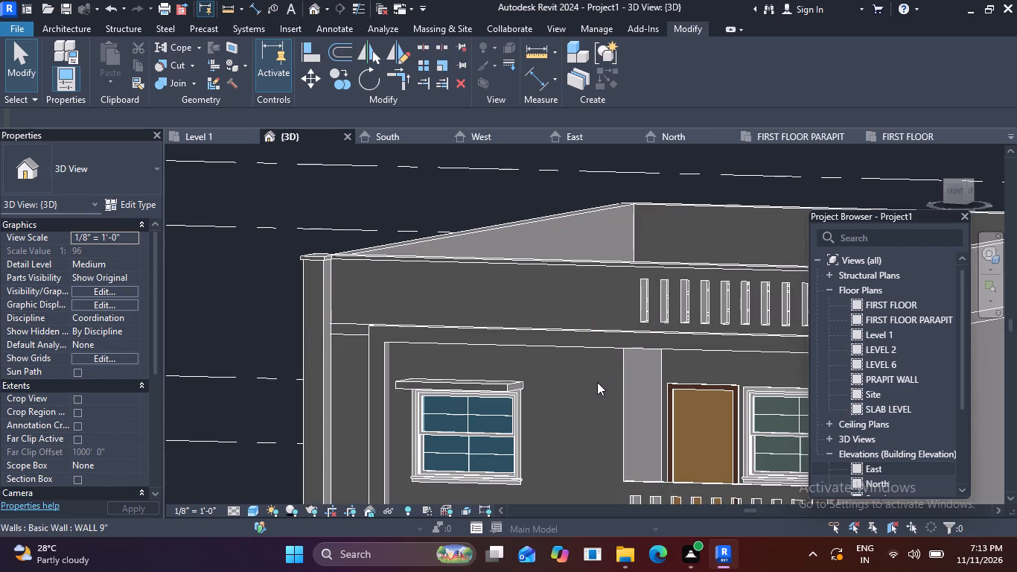
{"action": "left_click", "coordinate": [622, 425]}
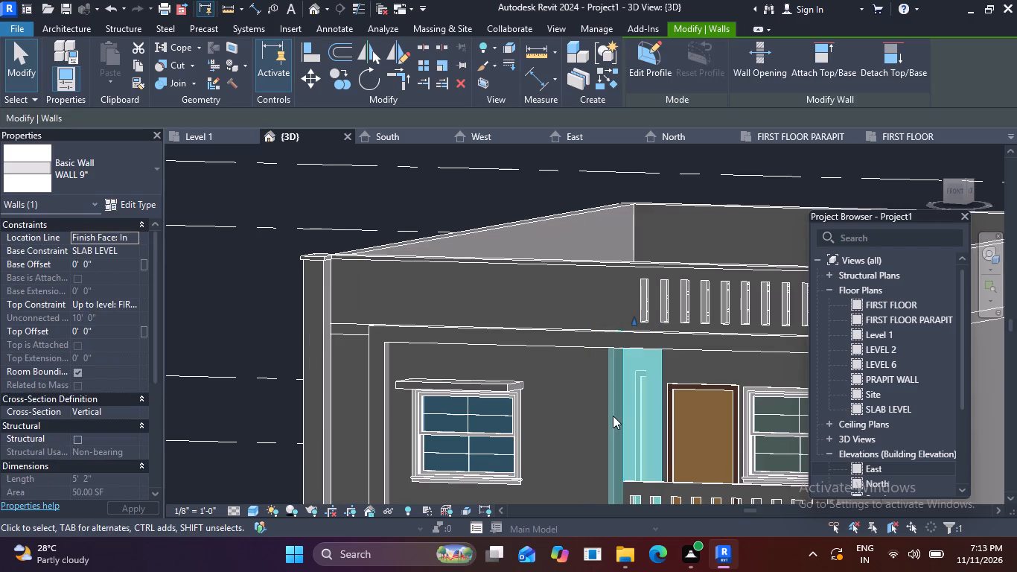
{"action": "key", "text": "Escape"}
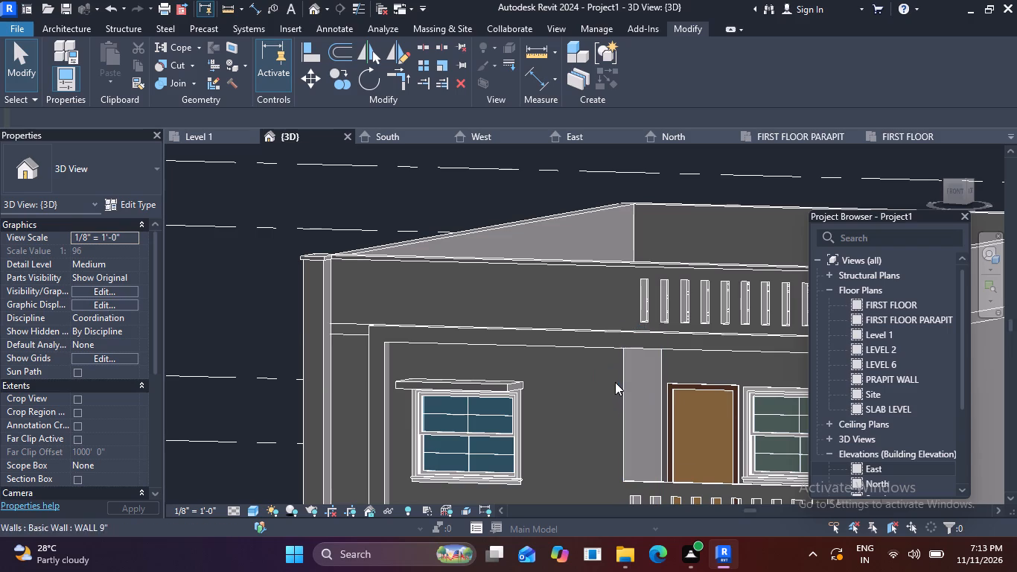
{"action": "key", "text": "Escape"}
Place a horizontal wall reveal across the first-floor front wall below the window, about 0' 6" above SLAB LEVEL.
{"action": "scroll", "coordinate": [482, 349], "scroll_direction": "down", "scroll_amount": 2}
{"action": "middle_click_drag", "start_coordinate": [516, 355], "coordinate": [557, 355]}
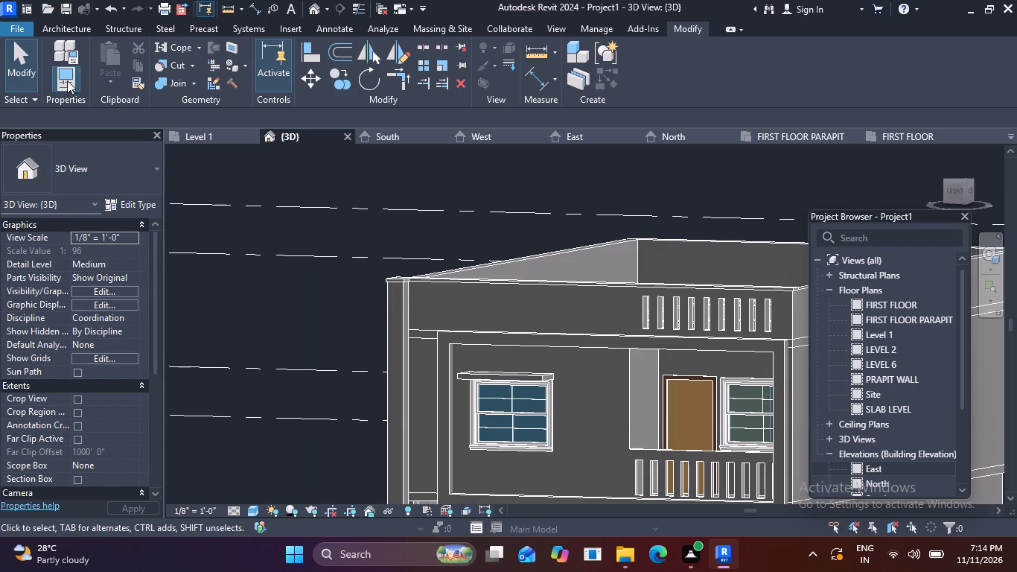
{"action": "left_click", "coordinate": [69, 19]}
{"action": "left_click", "coordinate": [77, 31]}
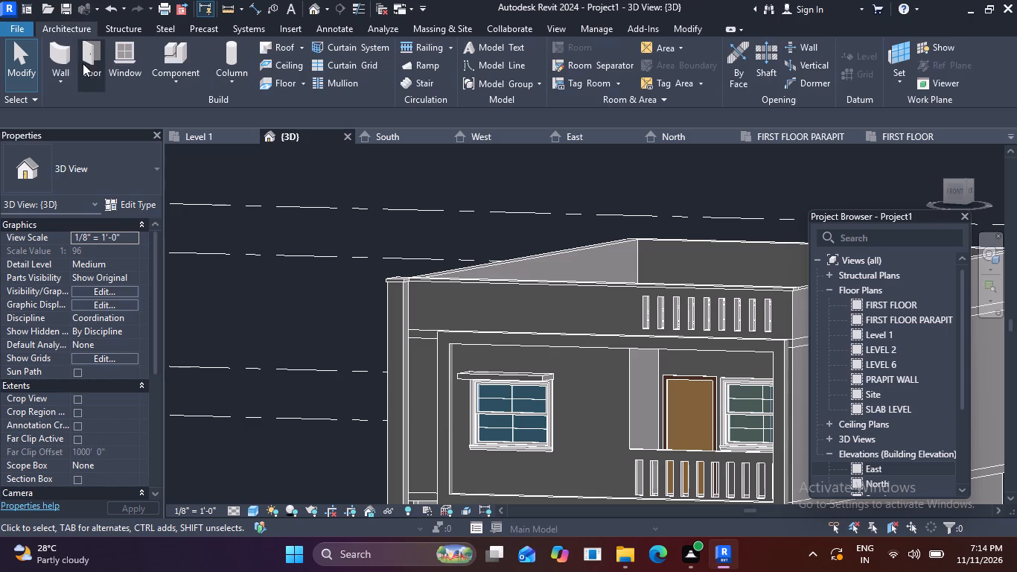
{"action": "left_click", "coordinate": [66, 81]}
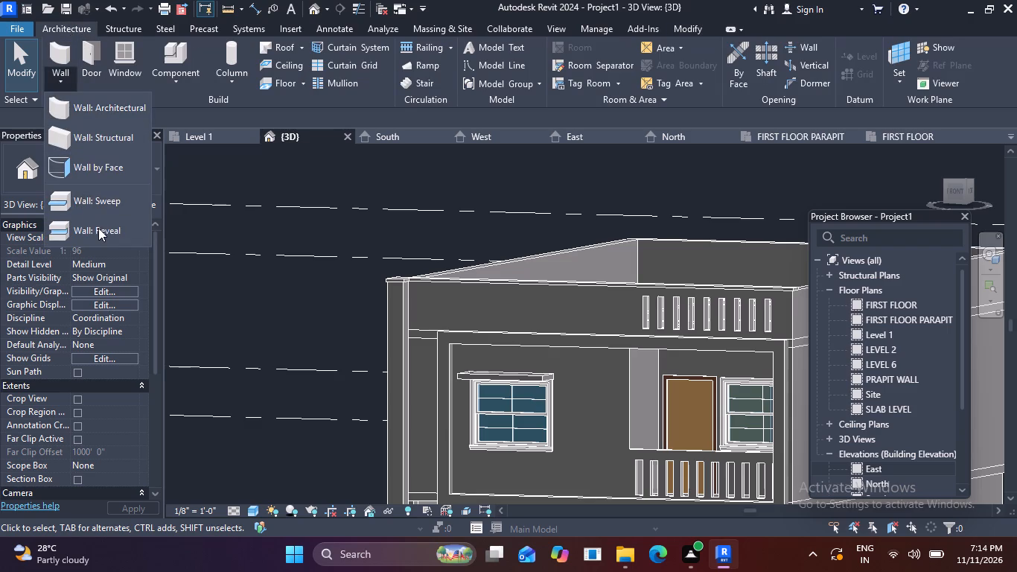
{"action": "left_click", "coordinate": [99, 229]}
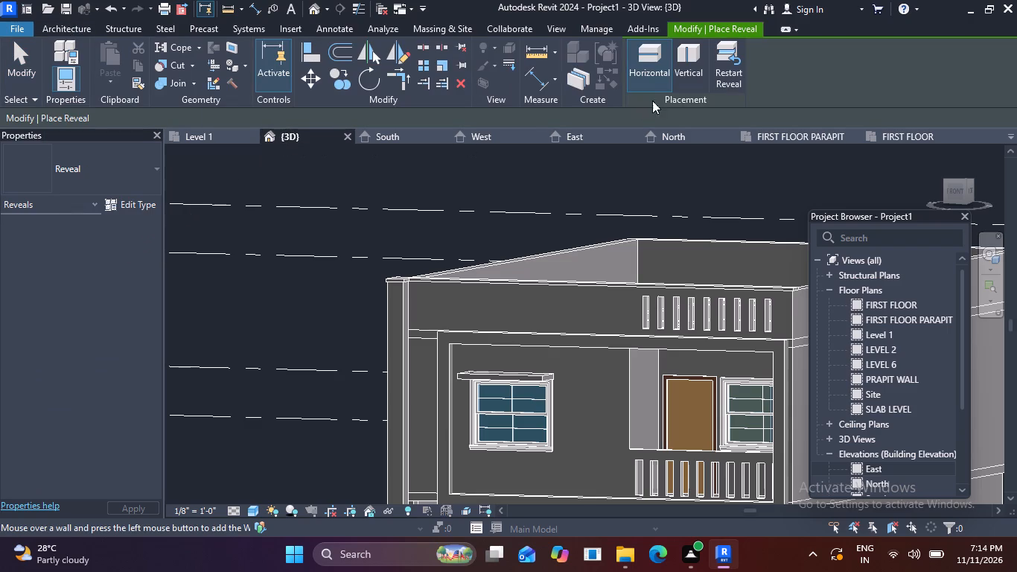
{"action": "left_click", "coordinate": [656, 60]}
{"action": "middle_click_drag", "start_coordinate": [571, 436], "coordinate": [556, 325]}
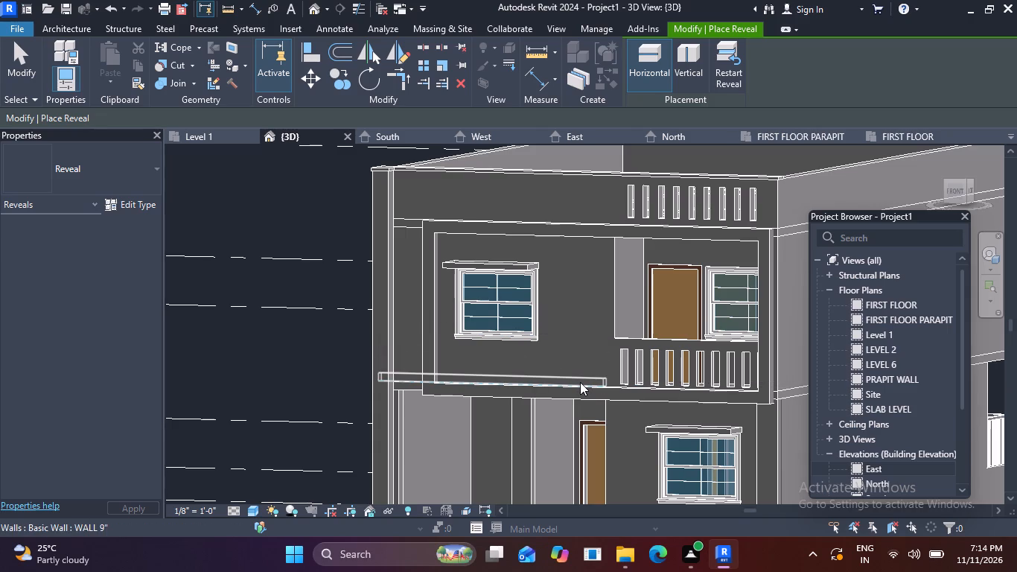
{"action": "left_click", "coordinate": [584, 378]}
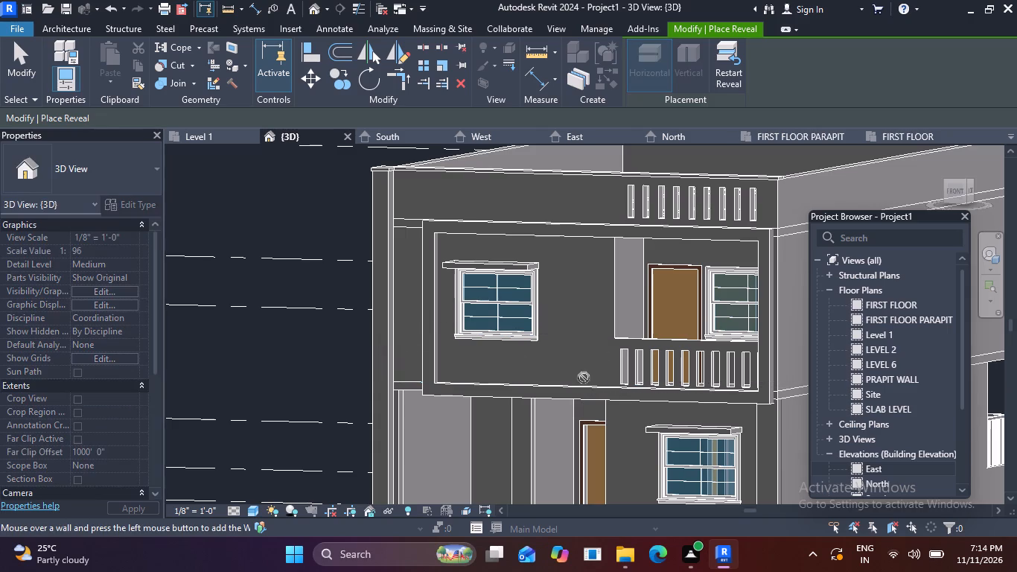
{"action": "scroll", "coordinate": [600, 368], "scroll_direction": "up", "scroll_amount": 6}
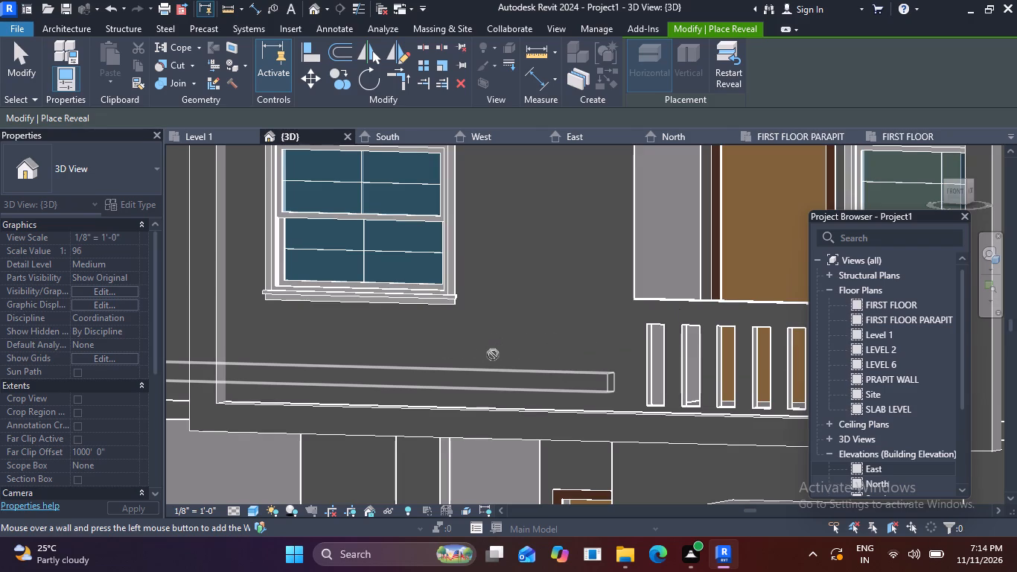
{"action": "scroll", "coordinate": [488, 345], "scroll_direction": "down", "scroll_amount": 2}
{"action": "middle_click_drag", "start_coordinate": [491, 345], "coordinate": [605, 367]}
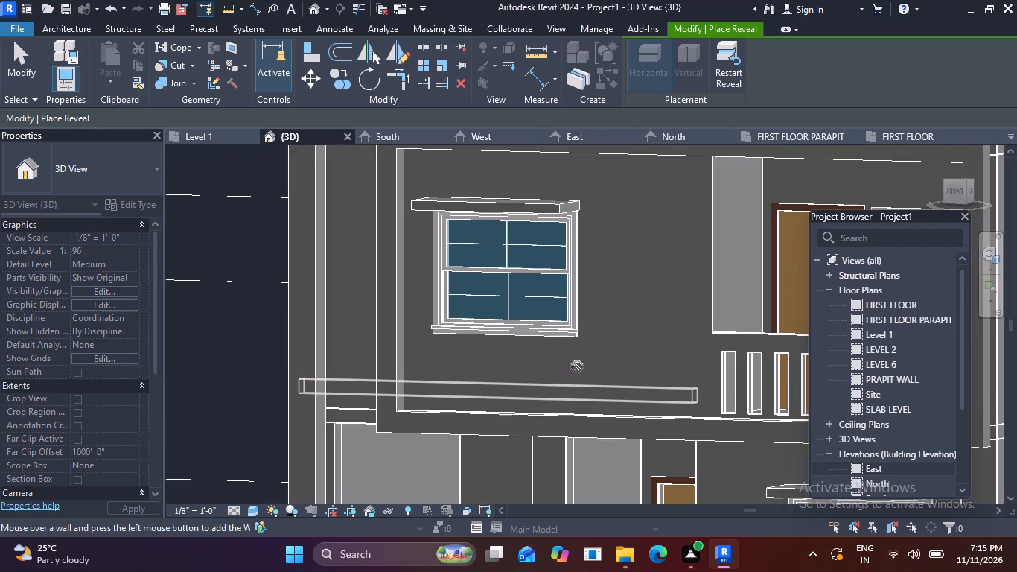
{"action": "left_click", "coordinate": [572, 374]}
Examine the new reveal beneath the window, checking how it runs to the balcony and behind the projecting frame.
{"action": "scroll", "coordinate": [680, 387], "scroll_direction": "up", "scroll_amount": 3}
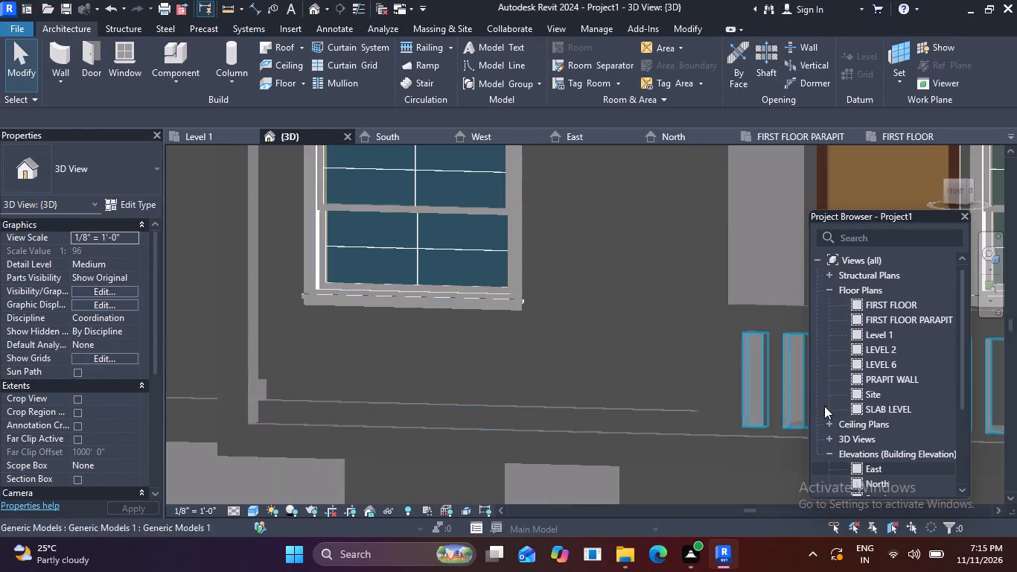
{"action": "middle_click_drag", "start_coordinate": [651, 398], "coordinate": [640, 425]}
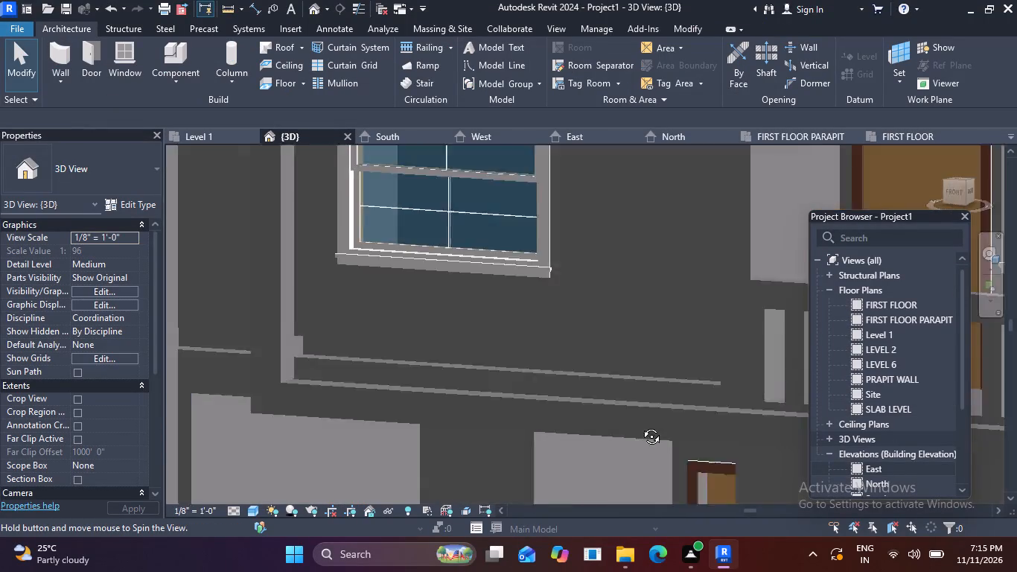
{"action": "middle_click_drag", "start_coordinate": [640, 425], "coordinate": [627, 465]}
{"action": "middle_click_drag", "start_coordinate": [648, 388], "coordinate": [578, 497]}
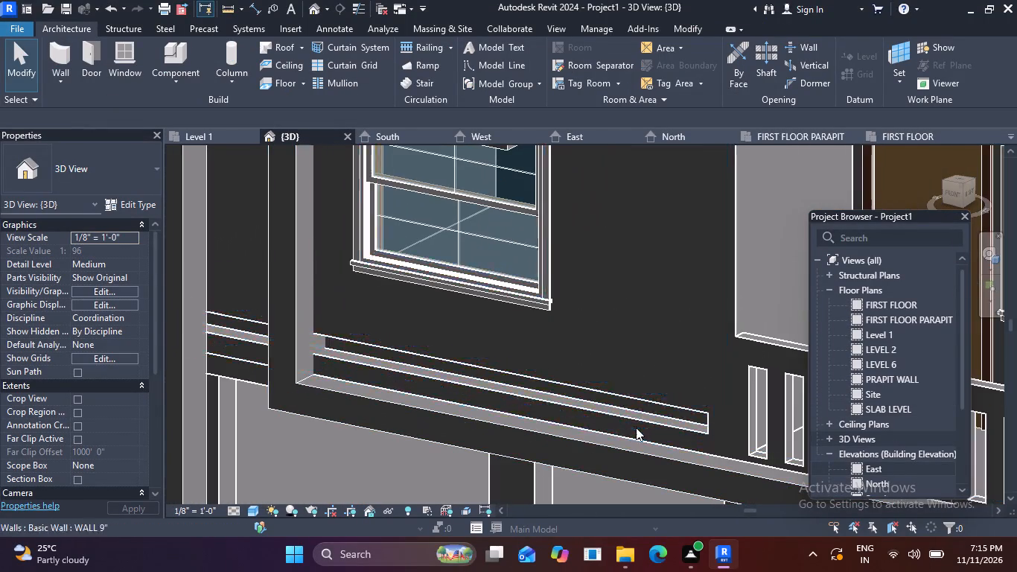
{"action": "scroll", "coordinate": [636, 422], "scroll_direction": "up", "scroll_amount": 3}
{"action": "scroll", "coordinate": [664, 406], "scroll_direction": "down", "scroll_amount": 2}
{"action": "middle_click_drag", "start_coordinate": [674, 410], "coordinate": [757, 407]}
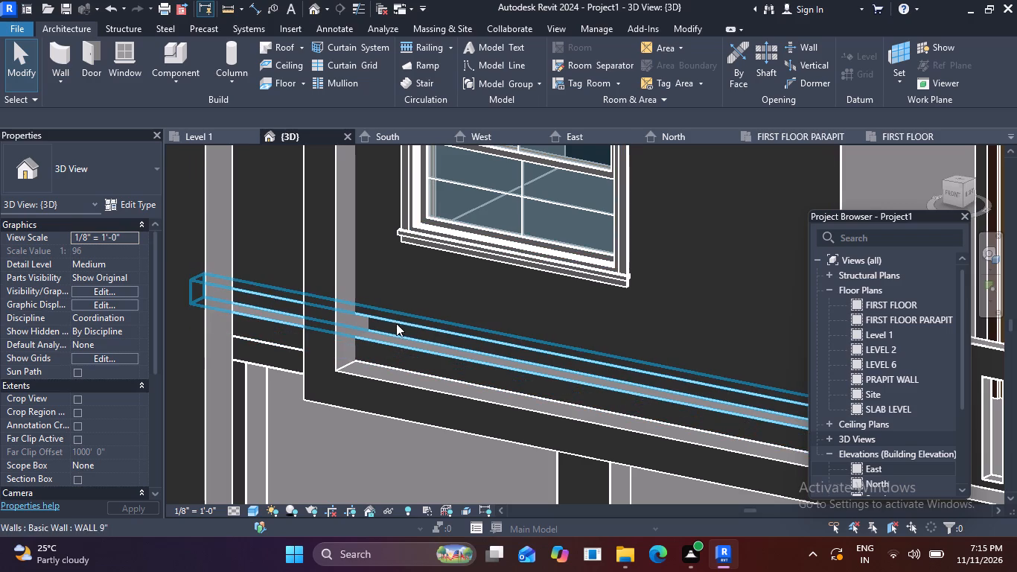
{"action": "scroll", "coordinate": [367, 323], "scroll_direction": "up", "scroll_amount": 4}
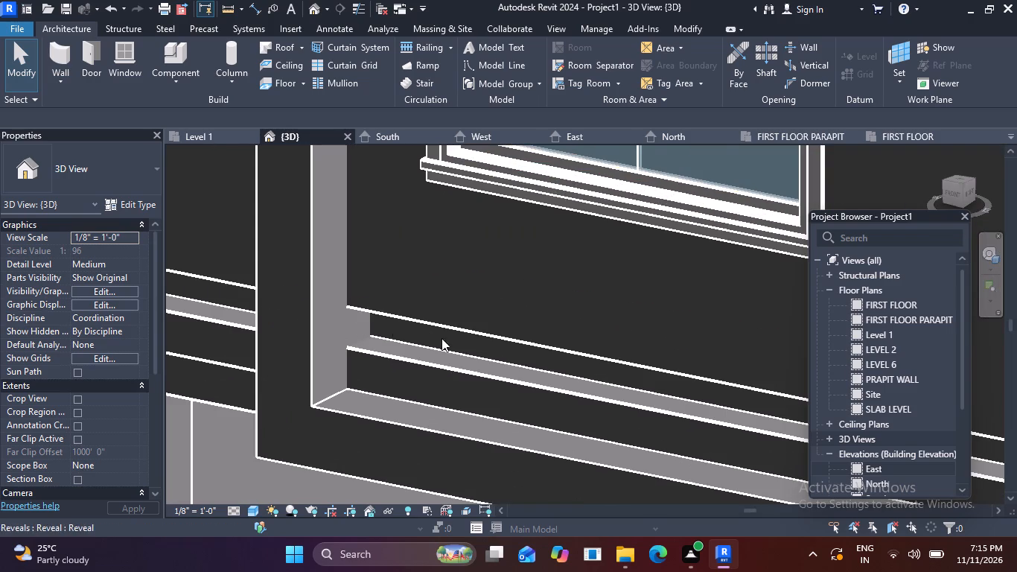
{"action": "scroll", "coordinate": [441, 338], "scroll_direction": "down", "scroll_amount": 5}
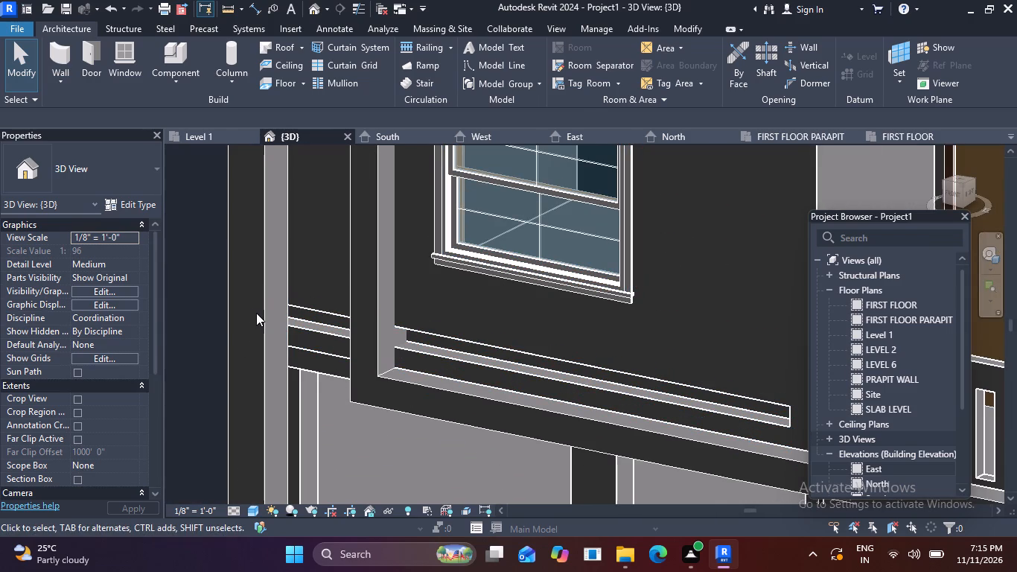
Pull the reveal's outer end from the side wall corner to just inside the projecting frame, shortening it to about 10' 3".
{"action": "middle_click_drag", "start_coordinate": [179, 383], "coordinate": [187, 388], "text": "shift"}
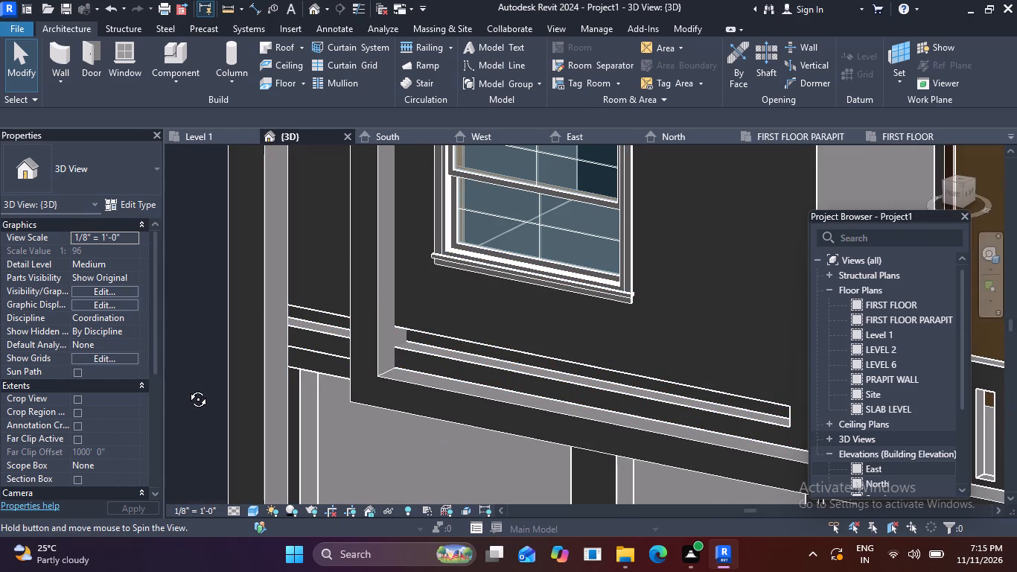
{"action": "middle_click_drag", "start_coordinate": [187, 388], "coordinate": [285, 383], "text": "shift"}
{"action": "scroll", "coordinate": [288, 379], "scroll_direction": "down", "scroll_amount": 3}
{"action": "middle_click_drag", "start_coordinate": [329, 394], "coordinate": [579, 86]}
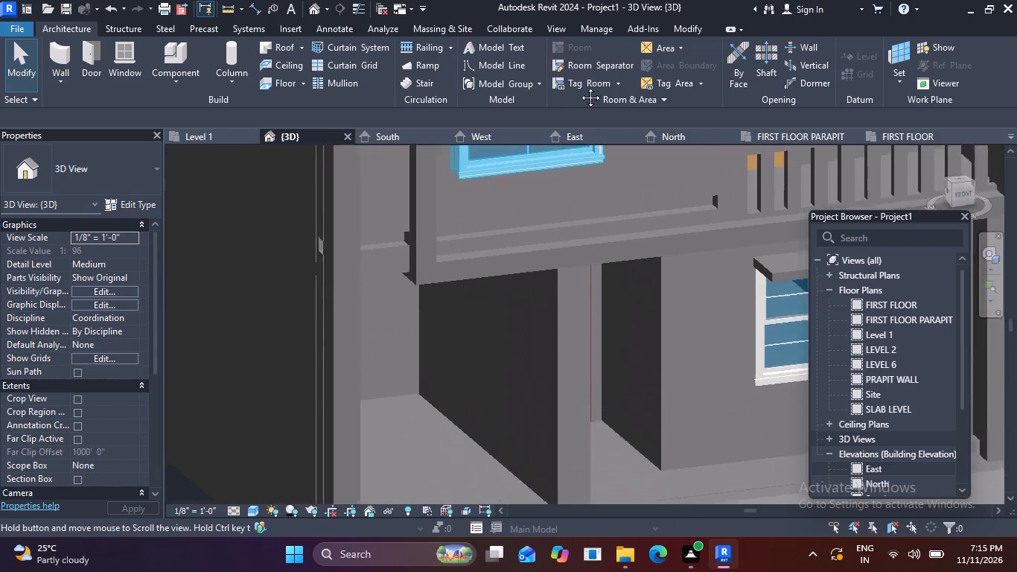
{"action": "middle_click_drag", "start_coordinate": [579, 86], "coordinate": [669, 27]}
{"action": "middle_click_drag", "start_coordinate": [536, 121], "coordinate": [453, 262]}
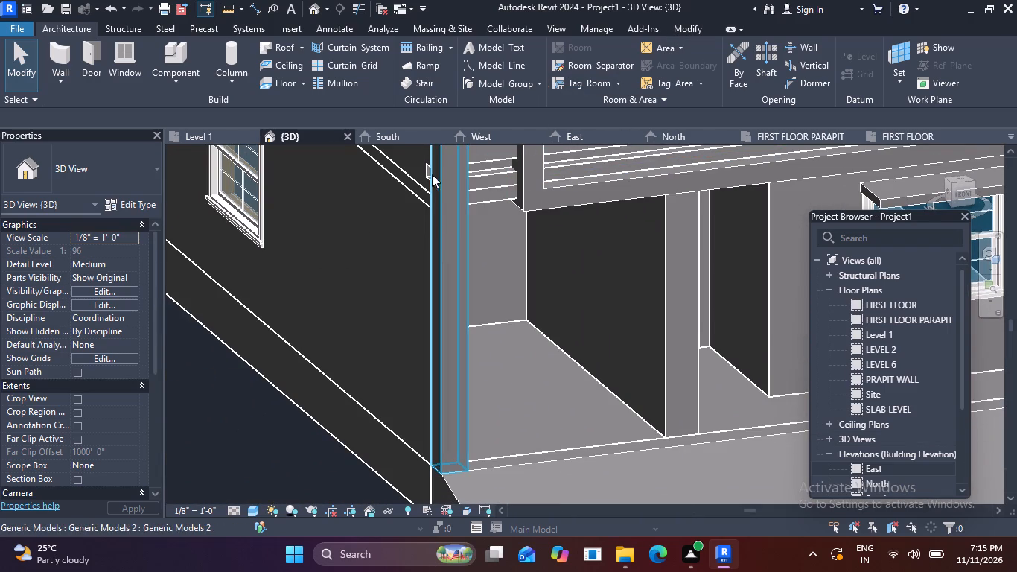
{"action": "left_click", "coordinate": [427, 168]}
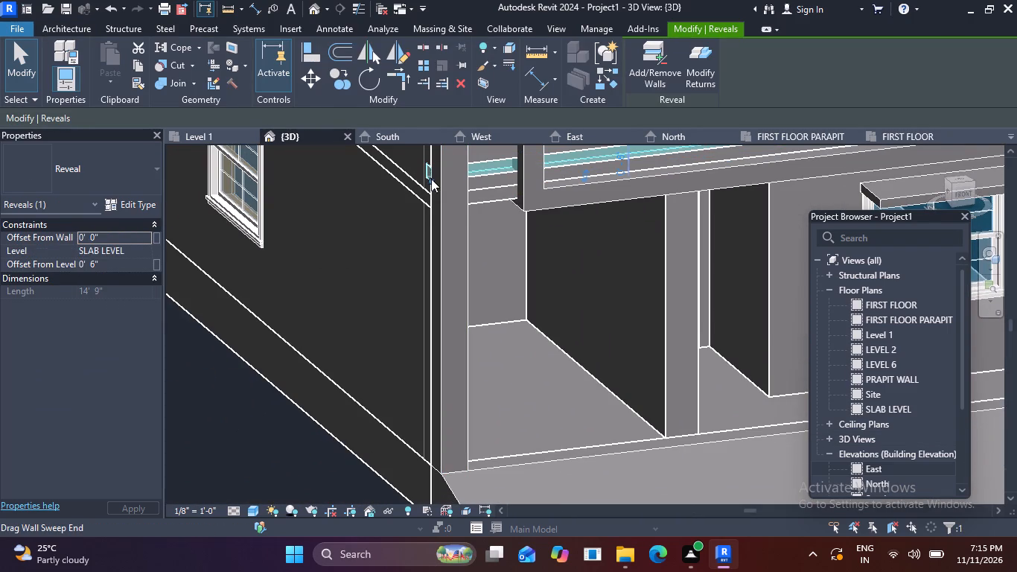
{"action": "middle_click_drag", "start_coordinate": [454, 188], "coordinate": [356, 344]}
{"action": "scroll", "coordinate": [345, 328], "scroll_direction": "up", "scroll_amount": 4}
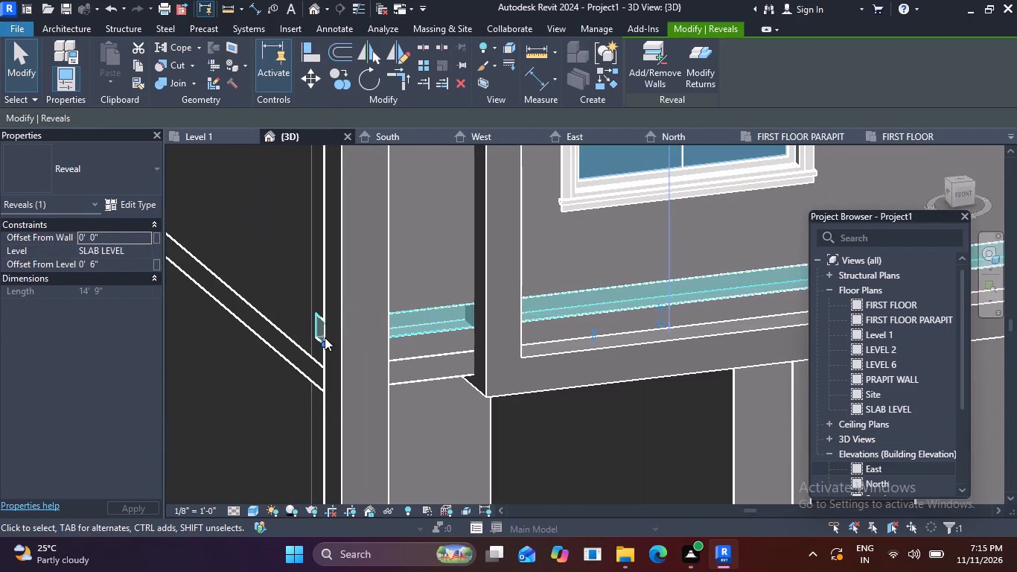
{"action": "left_click_drag", "start_coordinate": [325, 337], "coordinate": [499, 303]}
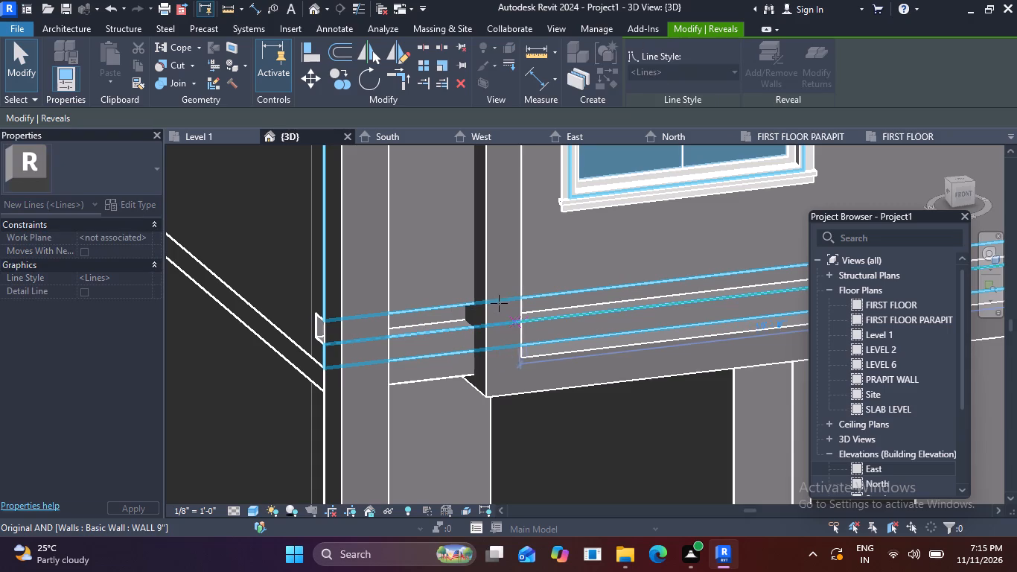
{"action": "left_click_drag", "start_coordinate": [499, 303], "coordinate": [516, 305]}
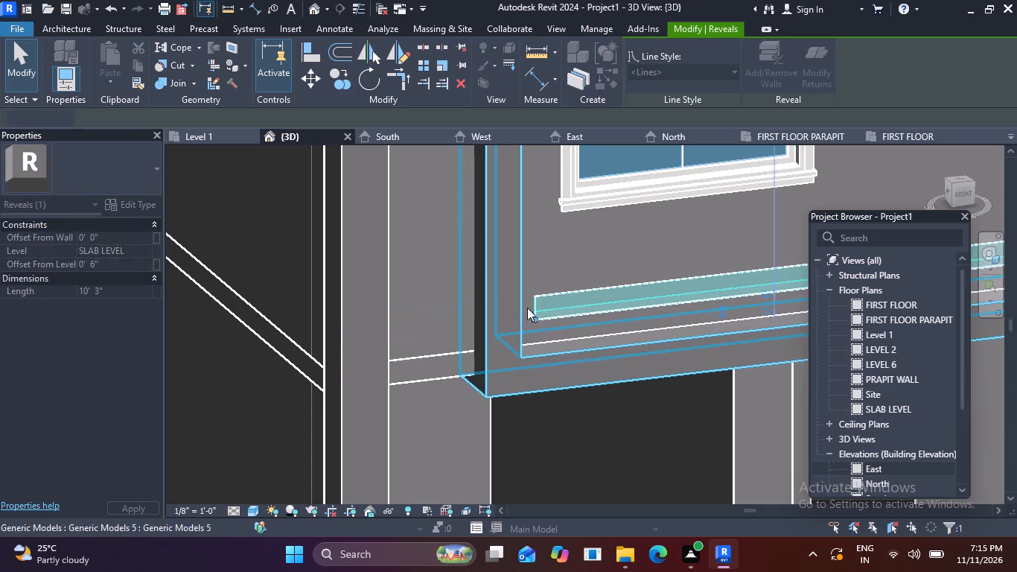
Extend the reveal's window-side end to the frame's inner face, making the reveal about 10' 10" long.
{"action": "scroll", "coordinate": [583, 334], "scroll_direction": "down", "scroll_amount": 2}
{"action": "middle_click_drag", "start_coordinate": [535, 378], "coordinate": [479, 396], "text": "shift"}
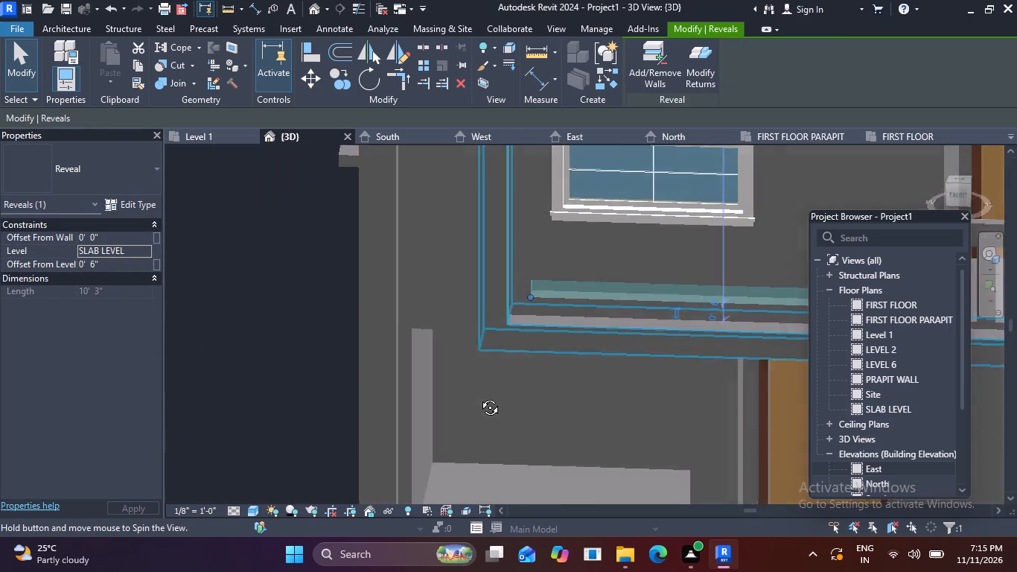
{"action": "middle_click_drag", "start_coordinate": [479, 396], "coordinate": [468, 398], "text": "shift"}
{"action": "middle_click_drag", "start_coordinate": [517, 349], "coordinate": [462, 492]}
{"action": "scroll", "coordinate": [477, 423], "scroll_direction": "up", "scroll_amount": 6}
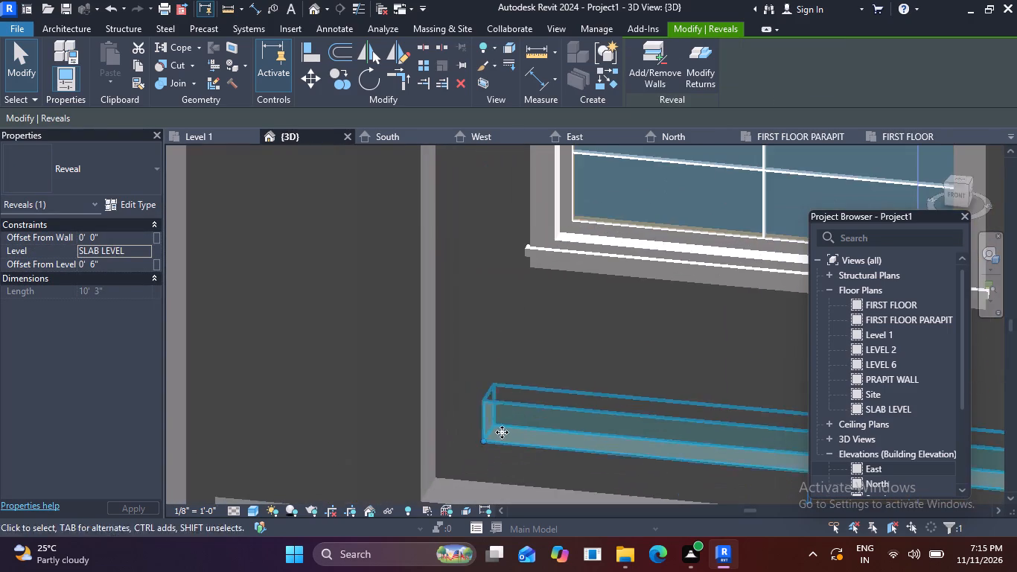
{"action": "scroll", "coordinate": [473, 450], "scroll_direction": "up", "scroll_amount": 4}
{"action": "left_click_drag", "start_coordinate": [492, 433], "coordinate": [489, 433]}
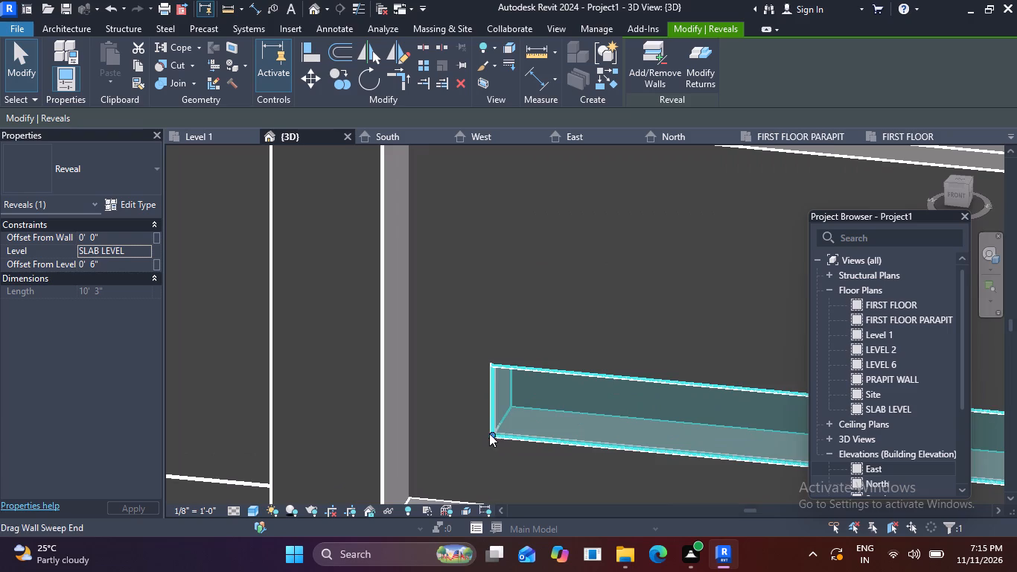
{"action": "left_click_drag", "start_coordinate": [489, 433], "coordinate": [417, 418]}
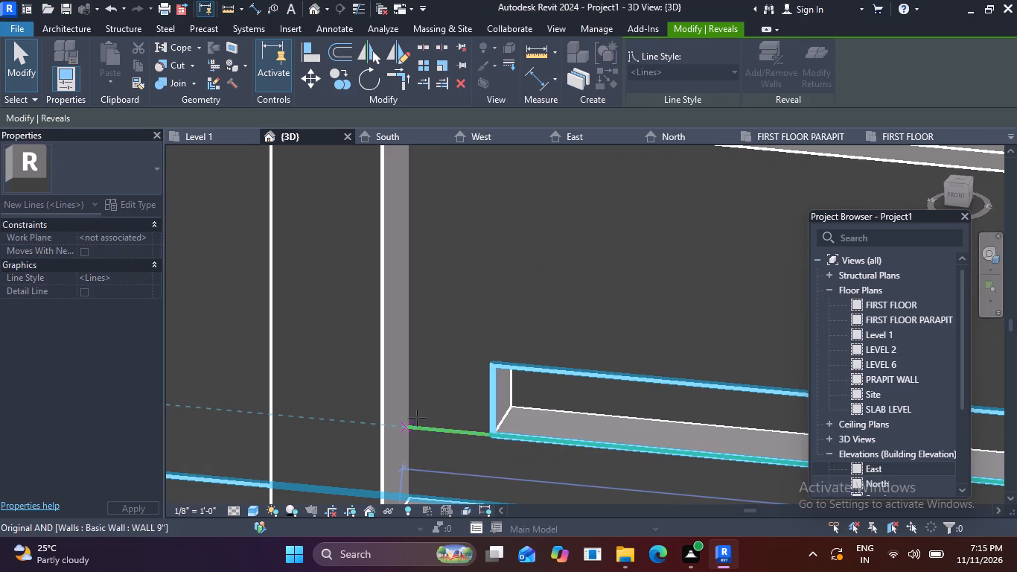
{"action": "left_click_drag", "start_coordinate": [417, 418], "coordinate": [415, 421]}
{"action": "left_click_drag", "start_coordinate": [415, 421], "coordinate": [416, 421]}
{"action": "scroll", "coordinate": [508, 407], "scroll_direction": "down", "scroll_amount": 5}
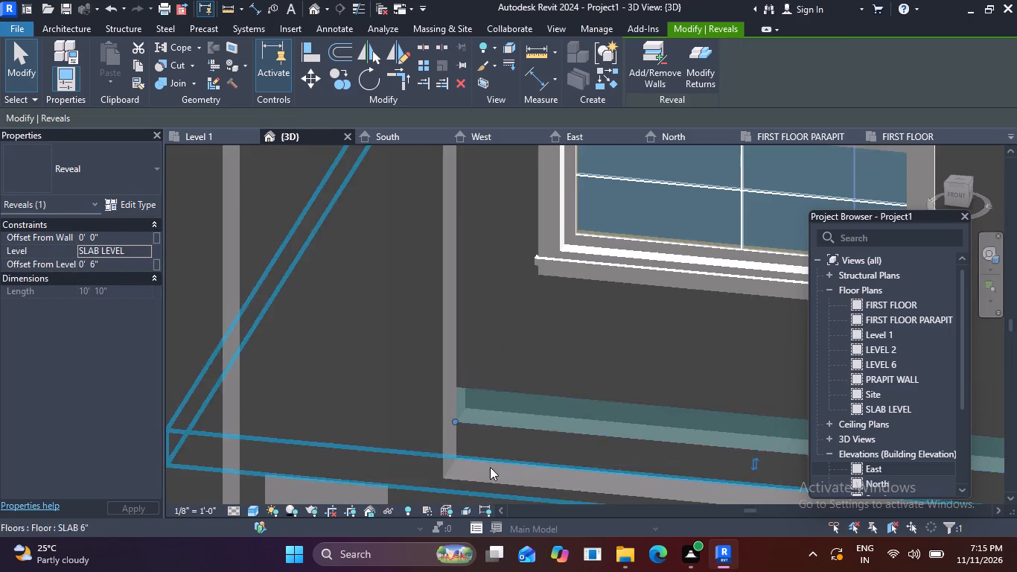
{"action": "key", "text": "Escape"}
Pull the reveal's end slightly inward from the frame, bringing the reveal to about 10' 9" long.
{"action": "scroll", "coordinate": [474, 435], "scroll_direction": "down", "scroll_amount": 2}
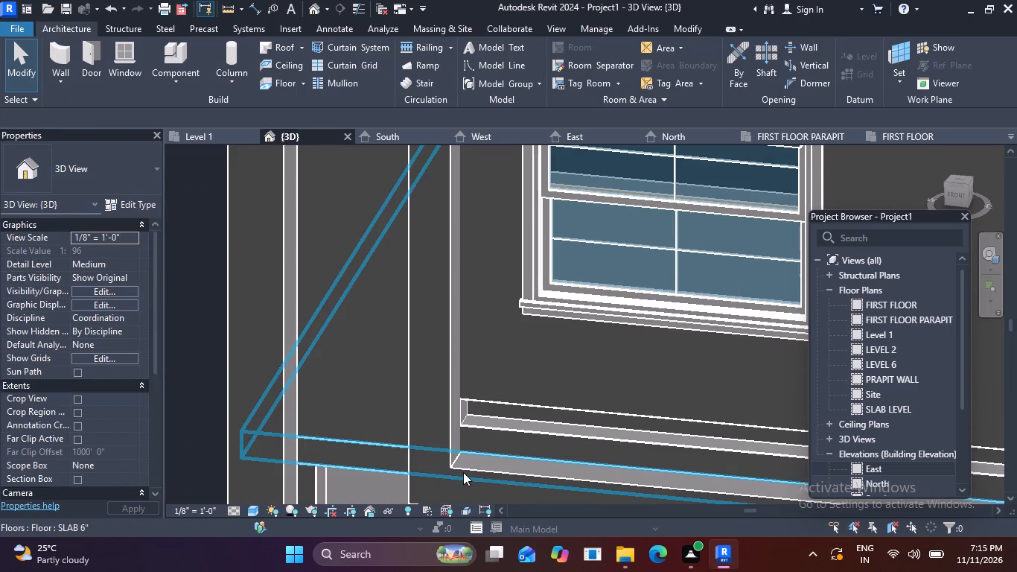
{"action": "middle_click_drag", "start_coordinate": [463, 472], "coordinate": [424, 463], "text": "shift"}
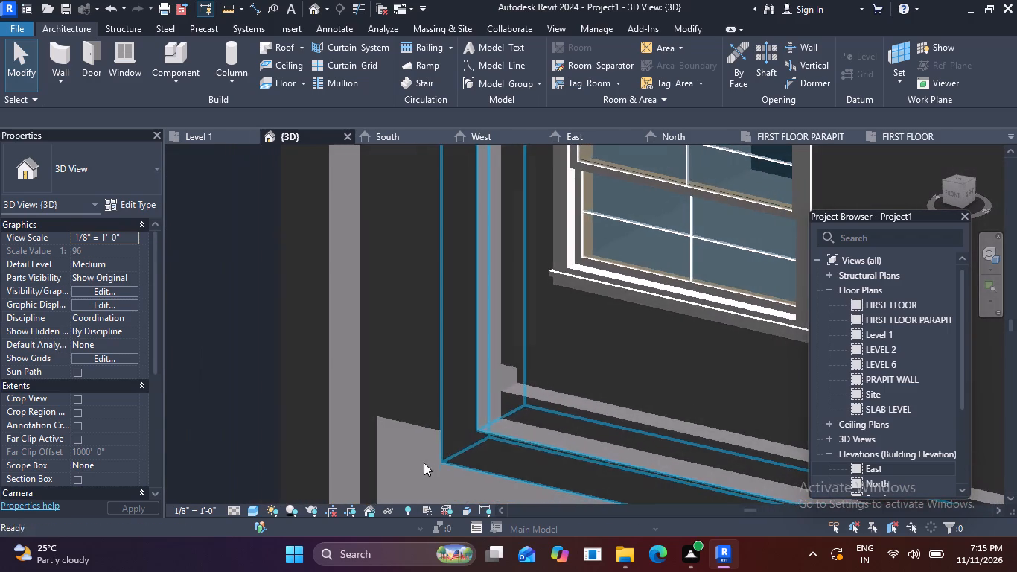
{"action": "scroll", "coordinate": [506, 378], "scroll_direction": "up", "scroll_amount": 4}
{"action": "left_click", "coordinate": [513, 363]}
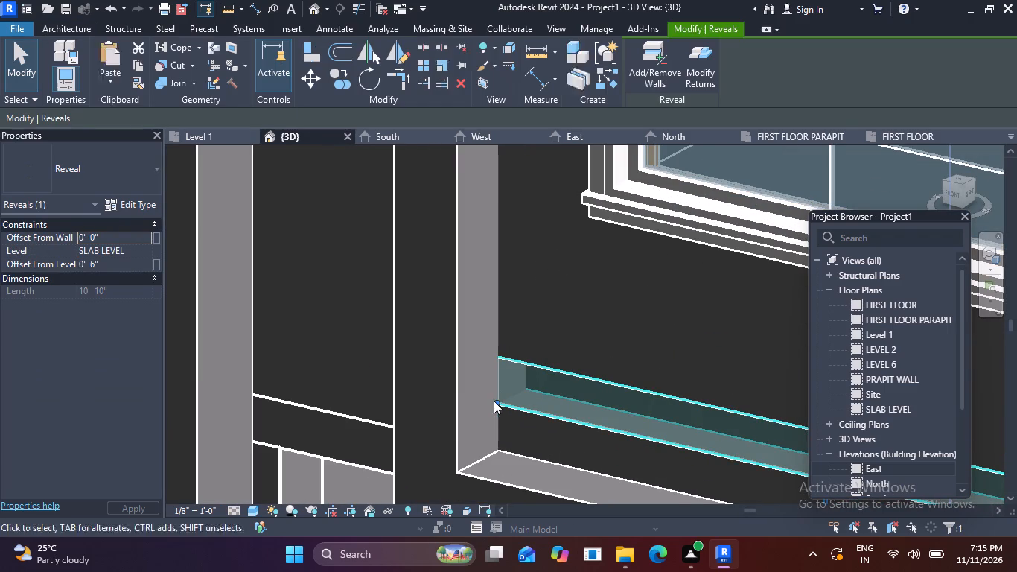
{"action": "left_click_drag", "start_coordinate": [498, 401], "coordinate": [511, 402]}
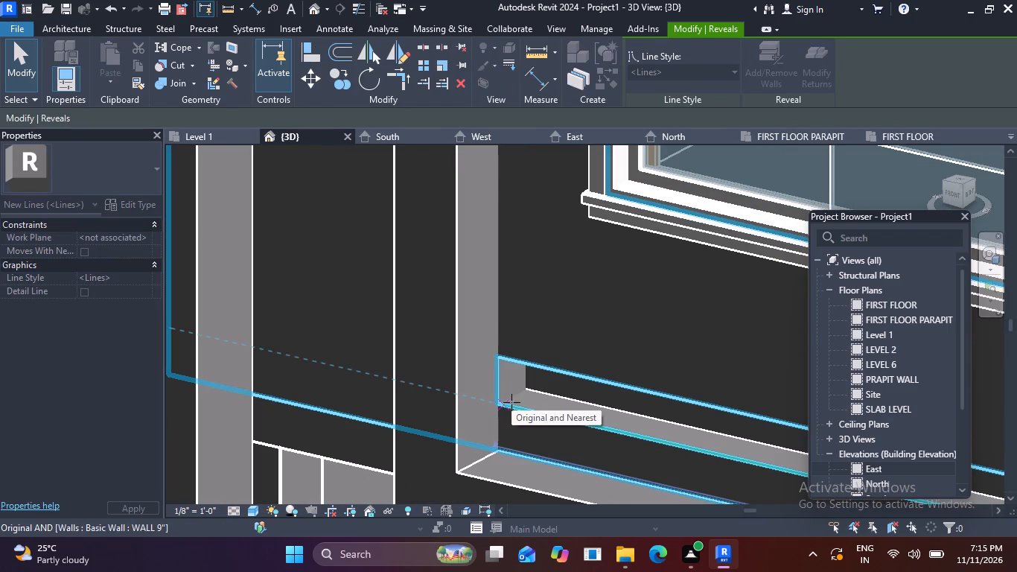
{"action": "left_click_drag", "start_coordinate": [511, 402], "coordinate": [511, 403]}
{"action": "scroll", "coordinate": [526, 423], "scroll_direction": "down", "scroll_amount": 1}
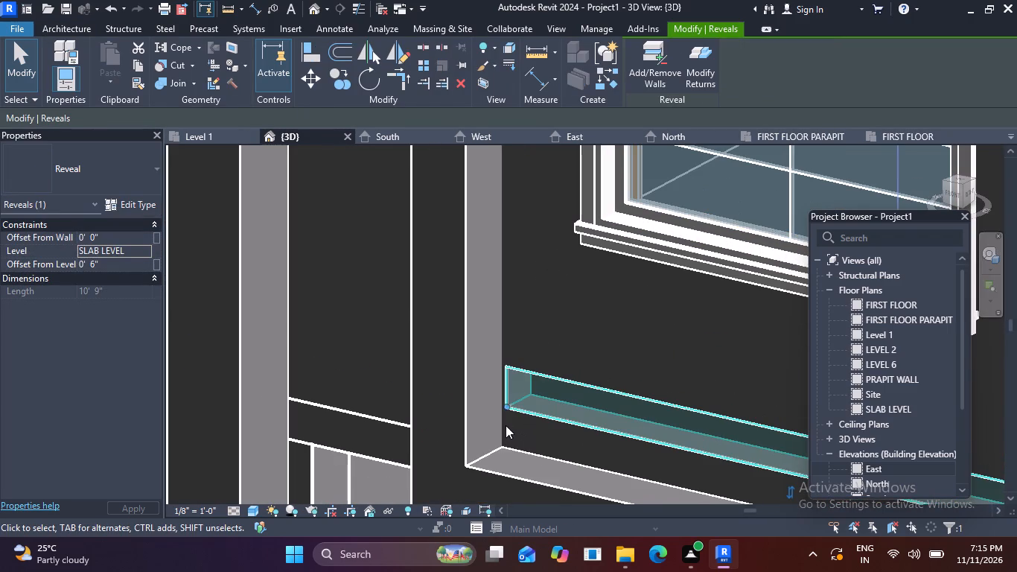
Extend the reveal's end back to the projecting frame's inner face, closing the small gap and making the reveal about 10' 10" long.
{"action": "scroll", "coordinate": [487, 395], "scroll_direction": "up", "scroll_amount": 12}
{"action": "middle_click_drag", "start_coordinate": [538, 400], "coordinate": [528, 398]}
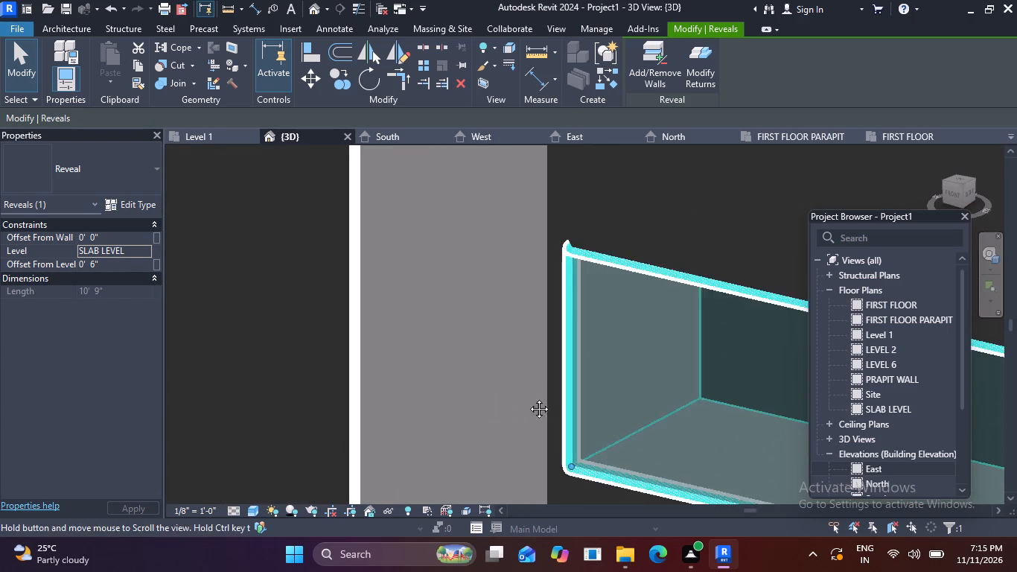
{"action": "middle_click_drag", "start_coordinate": [528, 398], "coordinate": [499, 384]}
{"action": "left_click_drag", "start_coordinate": [529, 449], "coordinate": [529, 448]}
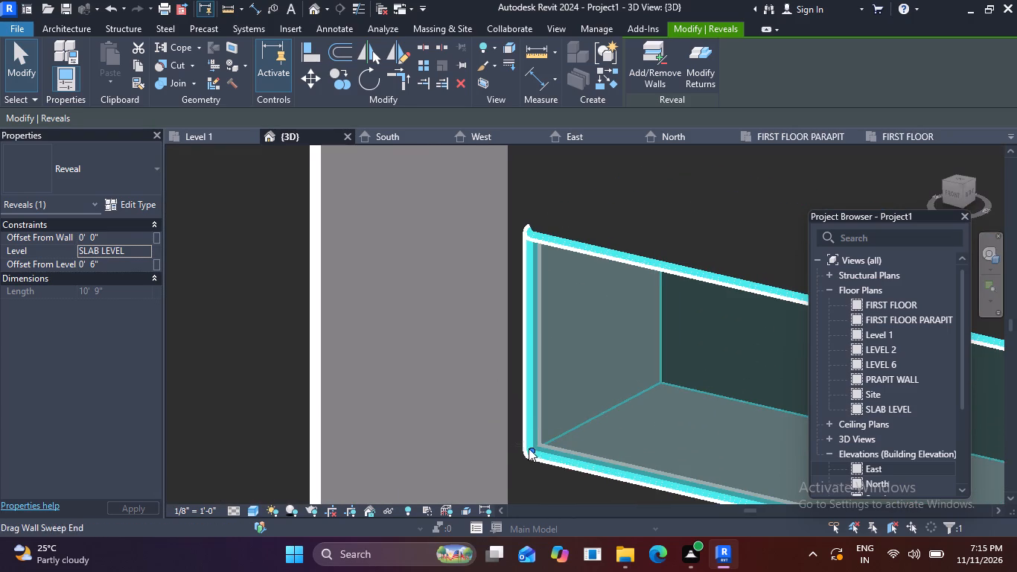
{"action": "left_click_drag", "start_coordinate": [529, 448], "coordinate": [511, 440]}
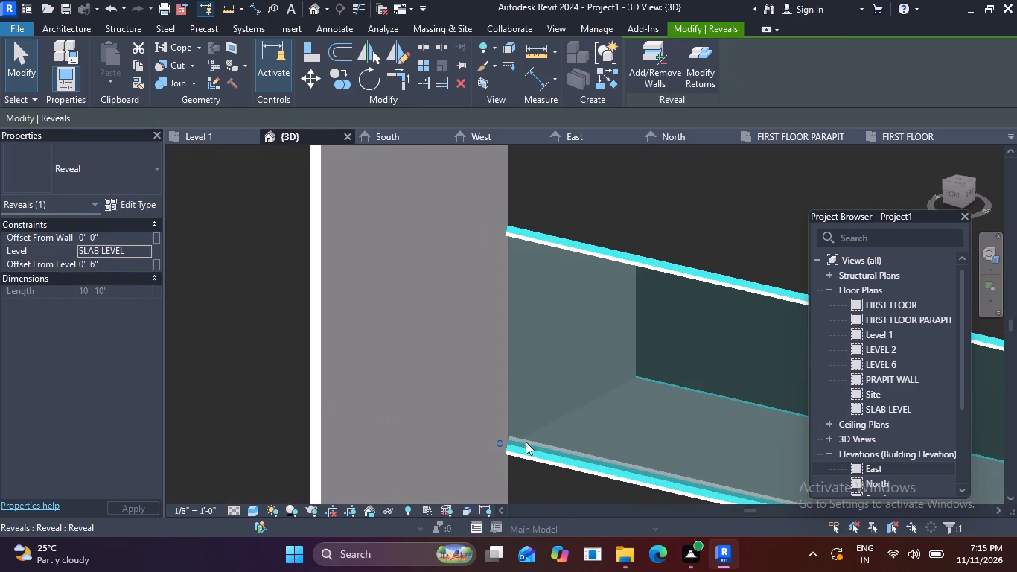
{"action": "scroll", "coordinate": [531, 445], "scroll_direction": "down", "scroll_amount": 2}
{"action": "key", "text": "Escape"}
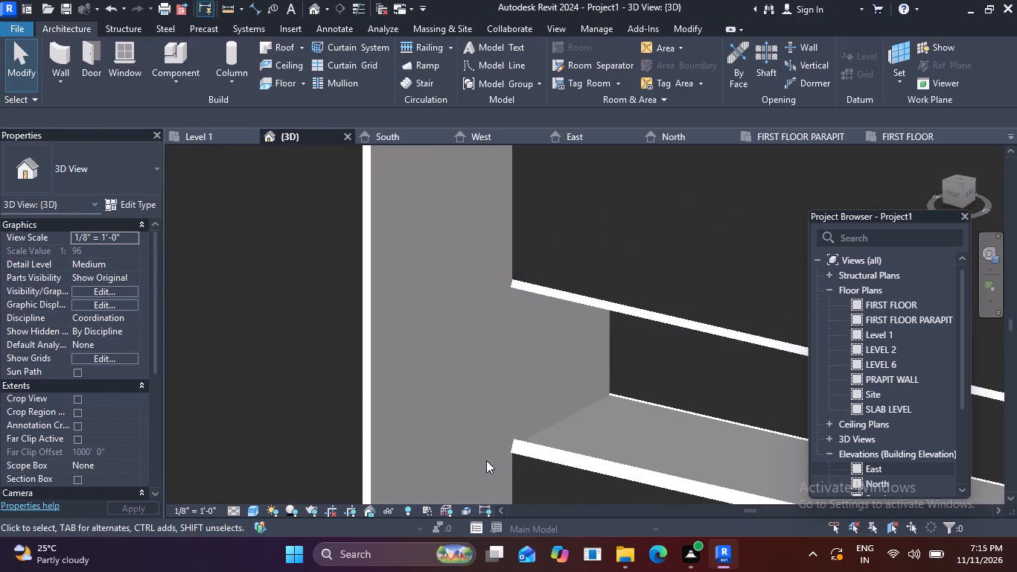
Extend the reveal's balcony-side end to line up with the wall edge just before the first slot opening, making it about 11' 7" long.
{"action": "scroll", "coordinate": [486, 460], "scroll_direction": "down", "scroll_amount": 1}
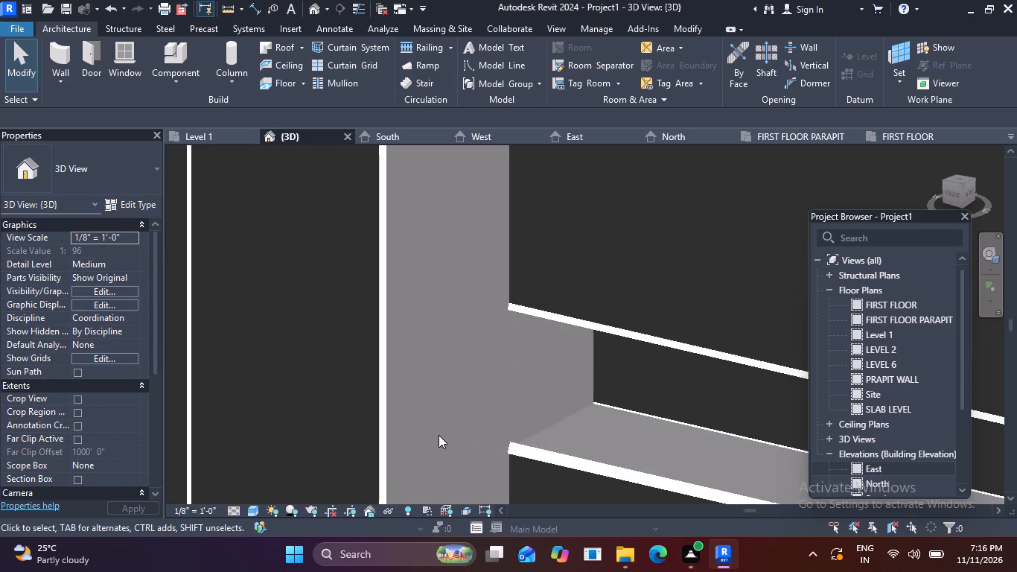
{"action": "middle_click_drag", "start_coordinate": [439, 435], "coordinate": [527, 448], "text": "shift"}
{"action": "scroll", "coordinate": [566, 425], "scroll_direction": "down", "scroll_amount": 4}
{"action": "middle_click_drag", "start_coordinate": [676, 378], "coordinate": [486, 413]}
{"action": "scroll", "coordinate": [511, 389], "scroll_direction": "down", "scroll_amount": 3}
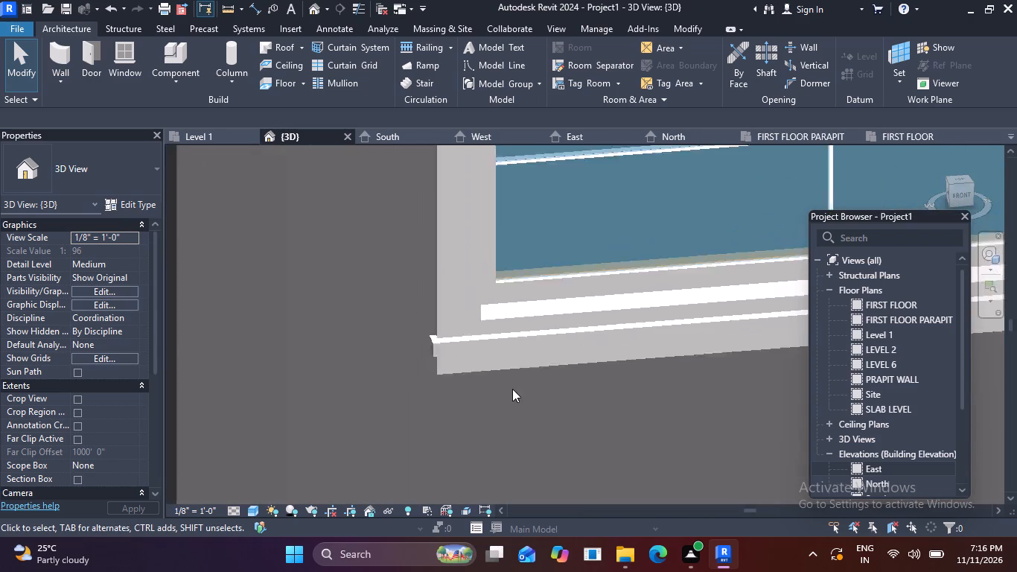
{"action": "scroll", "coordinate": [512, 389], "scroll_direction": "down", "scroll_amount": 6}
{"action": "scroll", "coordinate": [566, 421], "scroll_direction": "down", "scroll_amount": 4}
{"action": "middle_click_drag", "start_coordinate": [570, 426], "coordinate": [536, 372]}
{"action": "scroll", "coordinate": [760, 392], "scroll_direction": "up", "scroll_amount": 5}
{"action": "middle_click_drag", "start_coordinate": [753, 395], "coordinate": [506, 418]}
{"action": "scroll", "coordinate": [593, 406], "scroll_direction": "up", "scroll_amount": 3}
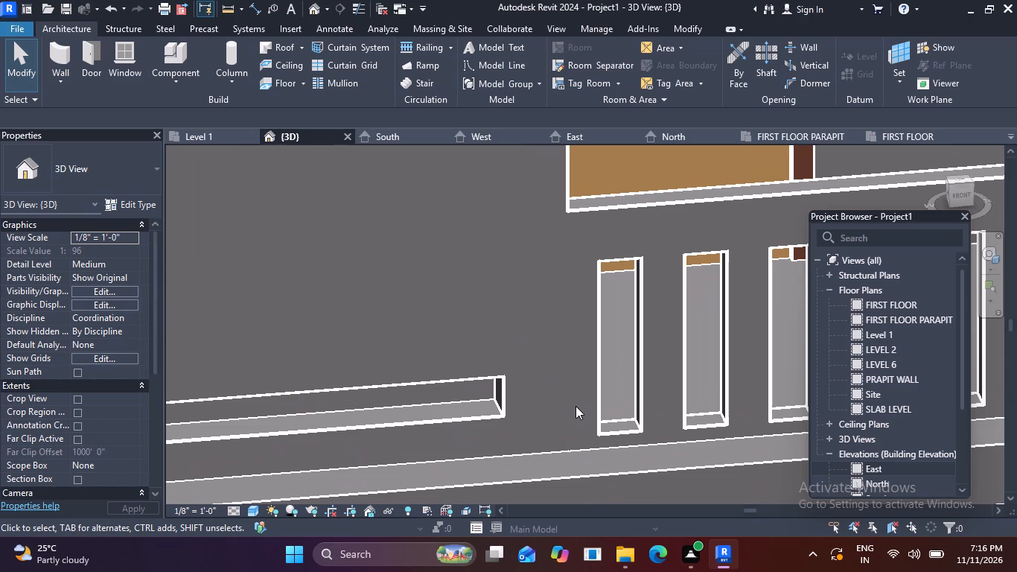
{"action": "scroll", "coordinate": [494, 419], "scroll_direction": "down", "scroll_amount": 1}
{"action": "middle_click_drag", "start_coordinate": [541, 419], "coordinate": [215, 445]}
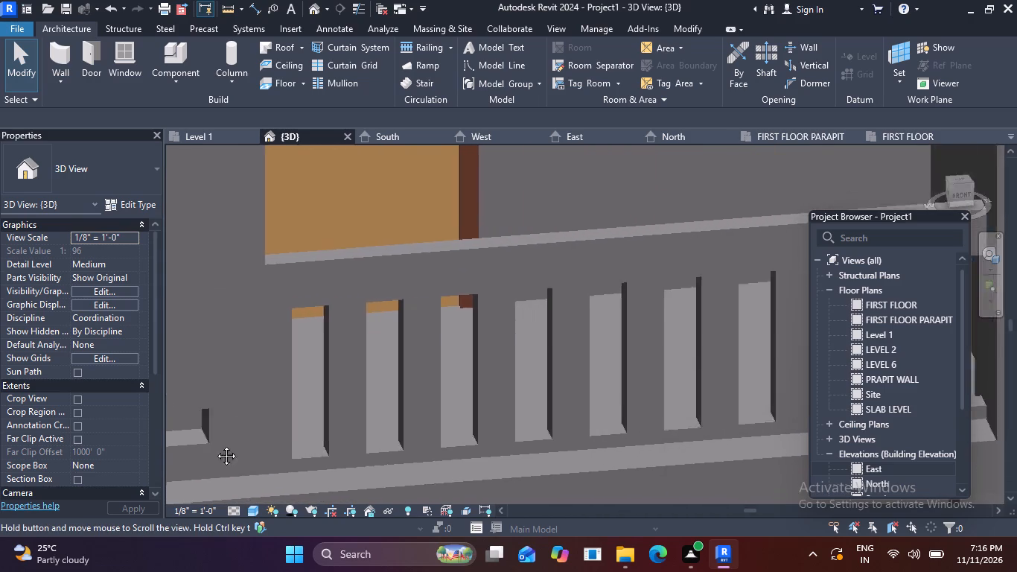
{"action": "middle_click_drag", "start_coordinate": [215, 445], "coordinate": [159, 439]}
{"action": "scroll", "coordinate": [316, 401], "scroll_direction": "down", "scroll_amount": 2}
{"action": "middle_click_drag", "start_coordinate": [398, 401], "coordinate": [472, 389]}
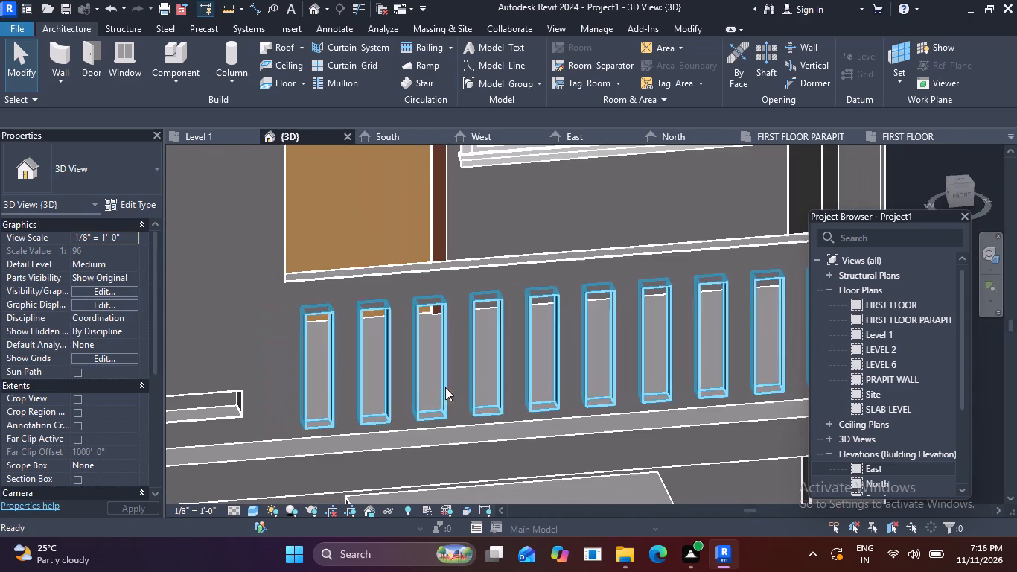
{"action": "scroll", "coordinate": [298, 339], "scroll_direction": "up", "scroll_amount": 1}
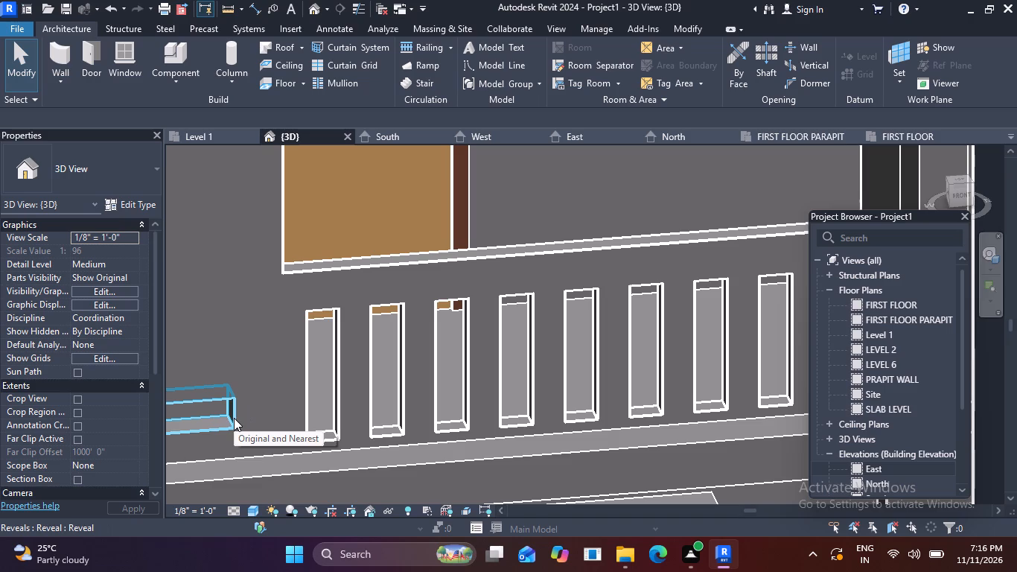
{"action": "left_click_drag", "start_coordinate": [234, 418], "coordinate": [264, 413]}
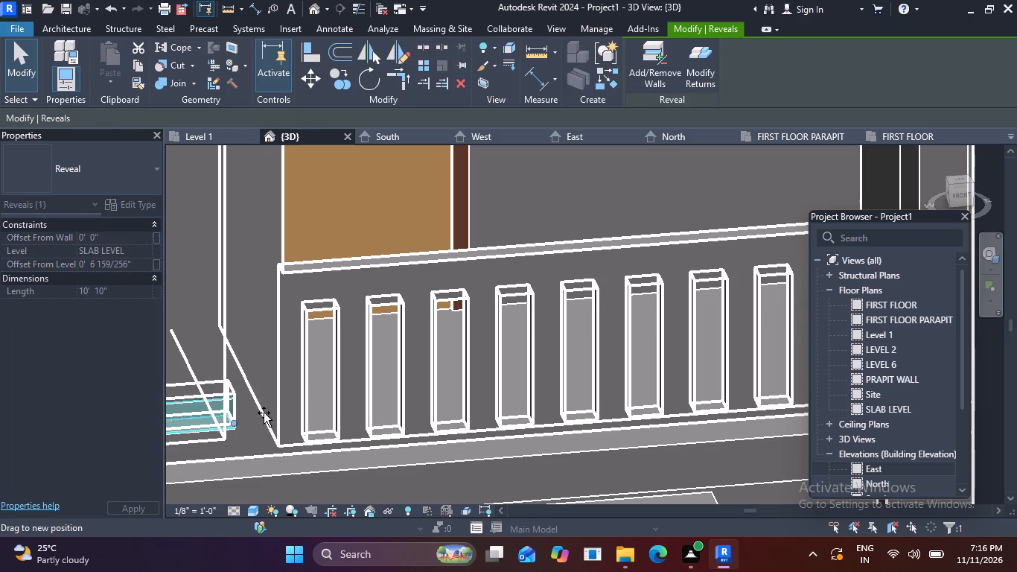
{"action": "left_click_drag", "start_coordinate": [264, 413], "coordinate": [266, 419]}
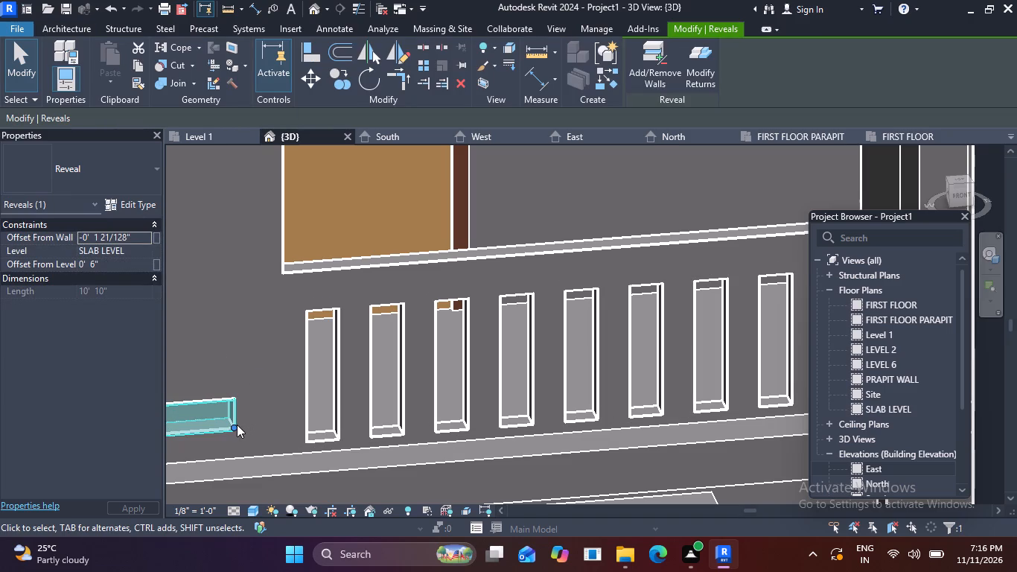
{"action": "left_click_drag", "start_coordinate": [232, 428], "coordinate": [284, 421]}
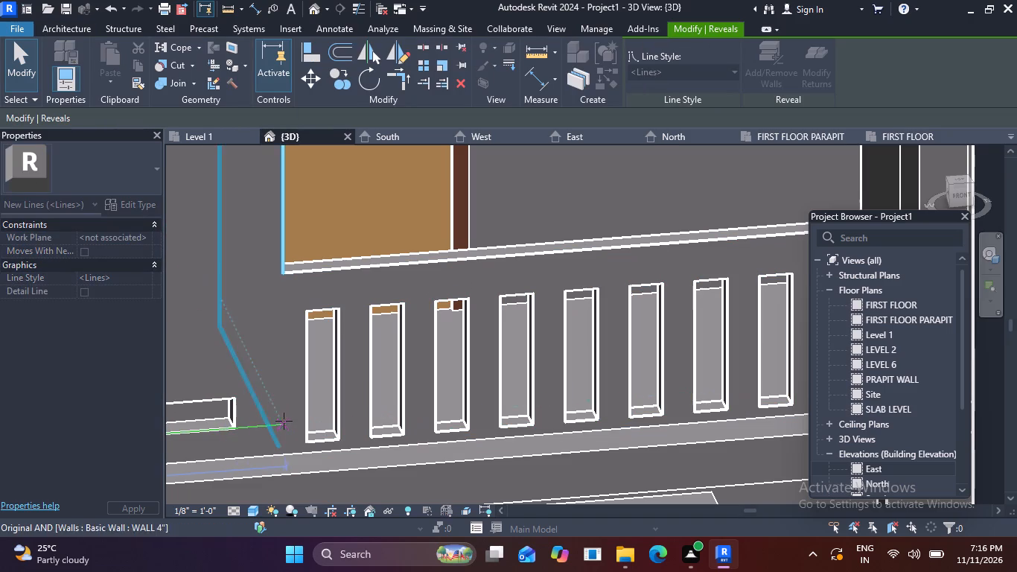
{"action": "left_click_drag", "start_coordinate": [284, 421], "coordinate": [280, 422]}
Open the extended reveal's Offset From Wall value for editing.
{"action": "scroll", "coordinate": [310, 419], "scroll_direction": "down", "scroll_amount": 3}
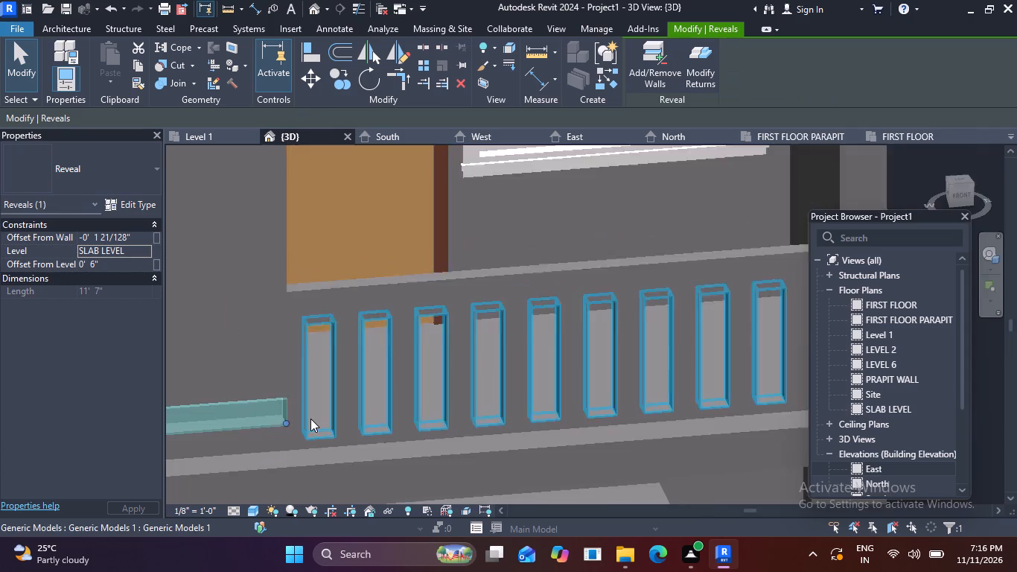
{"action": "middle_click_drag", "start_coordinate": [491, 442], "coordinate": [625, 369]}
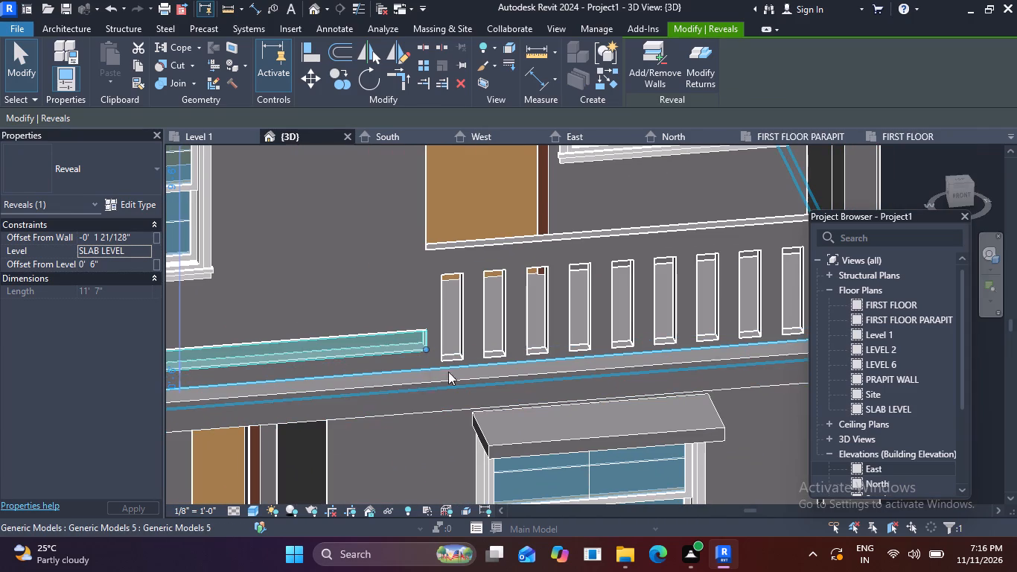
{"action": "middle_click_drag", "start_coordinate": [404, 366], "coordinate": [476, 359]}
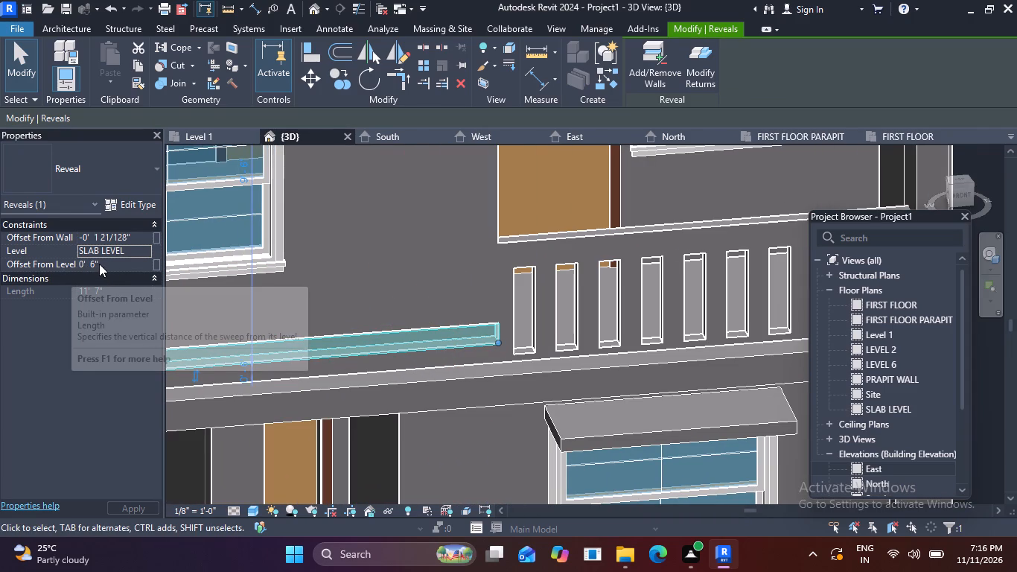
{"action": "left_click", "coordinate": [137, 235]}
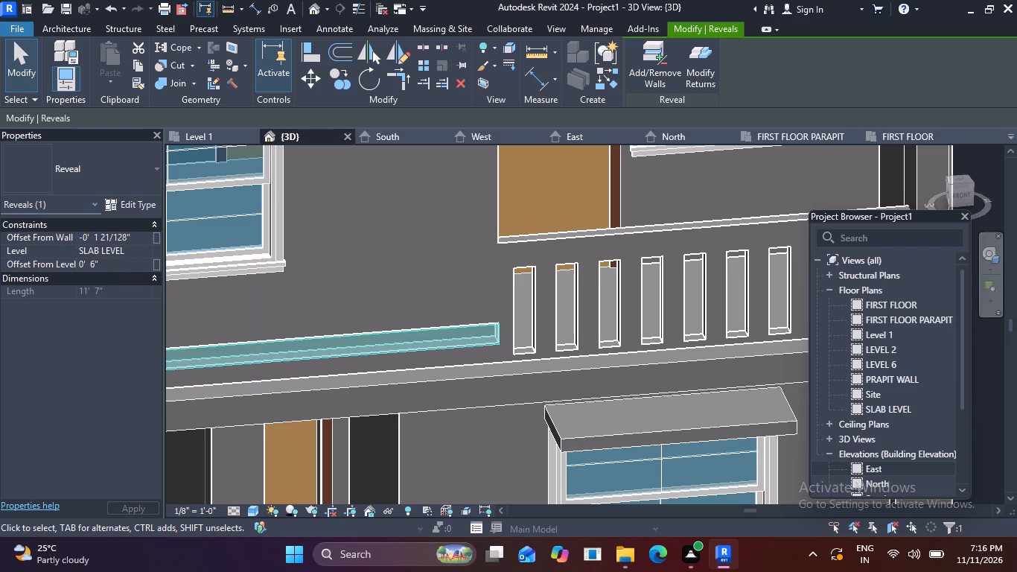
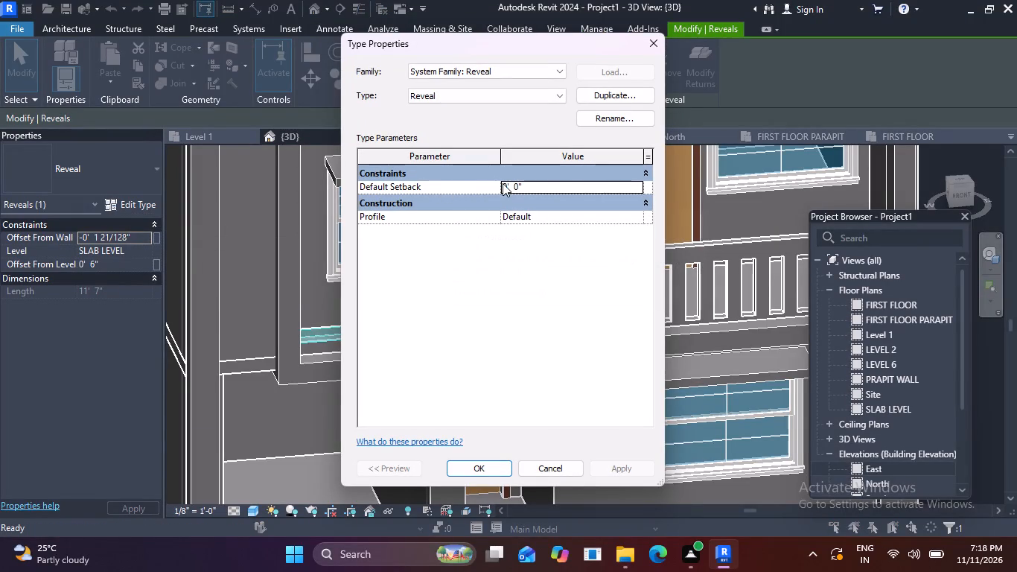
Check the Reveal type's Default Setback and the profiles available for it, leaving the type as it is.
{"action": "left_click", "coordinate": [597, 187]}
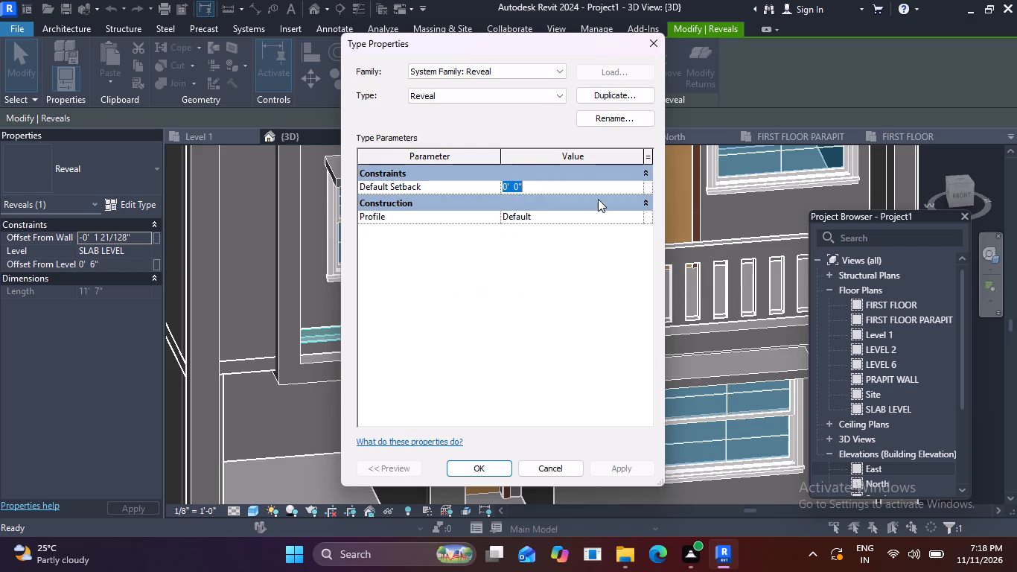
{"action": "left_click", "coordinate": [583, 218]}
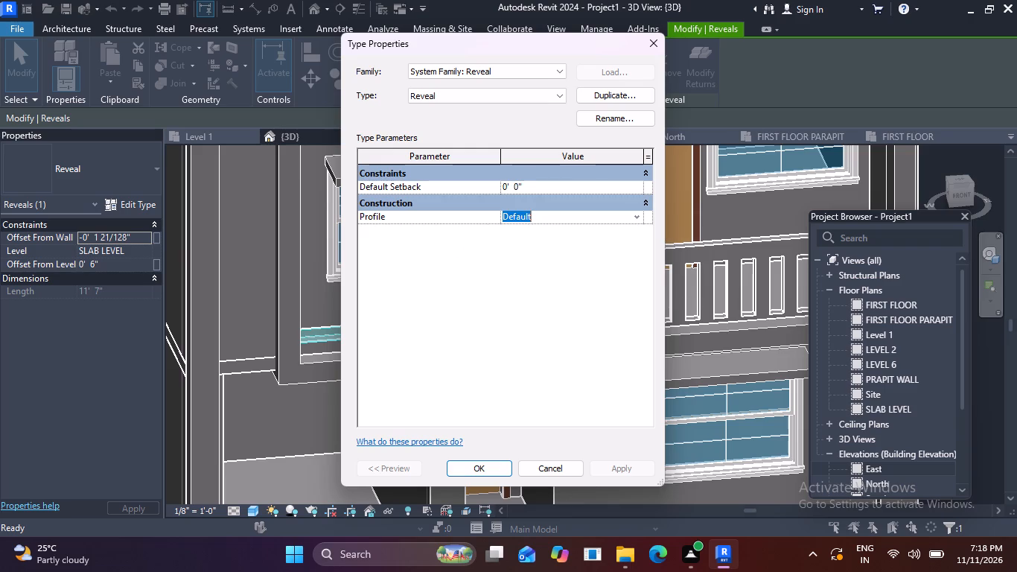
{"action": "left_click", "coordinate": [638, 218]}
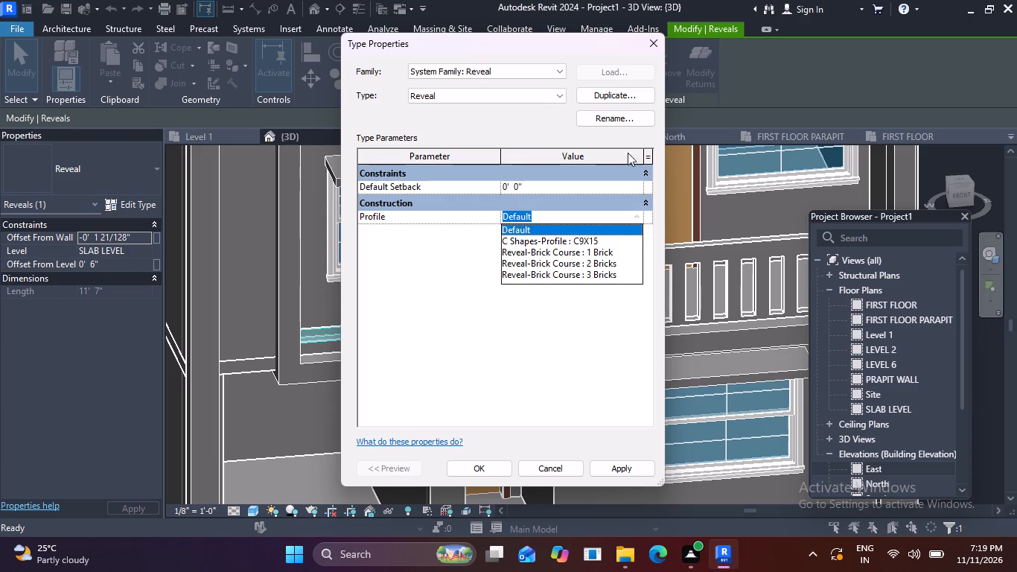
{"action": "left_click", "coordinate": [654, 39]}
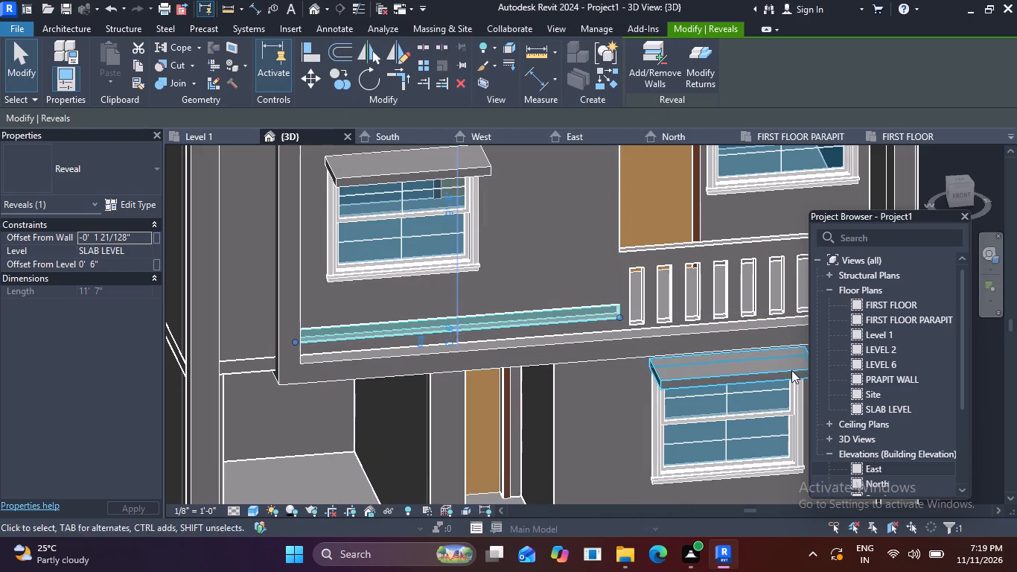
Examine the selected reveal's position in the front wall, around slab level, in the East elevation.
{"action": "double_click", "coordinate": [866, 467]}
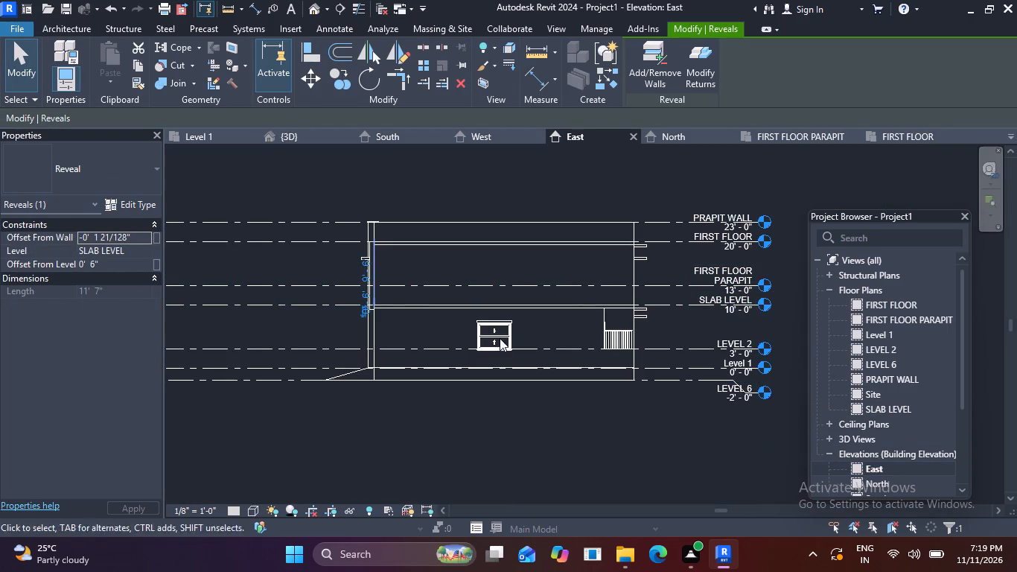
{"action": "scroll", "coordinate": [351, 299], "scroll_direction": "up", "scroll_amount": 6}
{"action": "scroll", "coordinate": [418, 286], "scroll_direction": "up", "scroll_amount": 5}
{"action": "middle_click_drag", "start_coordinate": [461, 307], "coordinate": [496, 288]}
{"action": "scroll", "coordinate": [485, 302], "scroll_direction": "down", "scroll_amount": 1}
{"action": "middle_click_drag", "start_coordinate": [482, 328], "coordinate": [479, 483]}
{"action": "scroll", "coordinate": [496, 431], "scroll_direction": "down", "scroll_amount": 3}
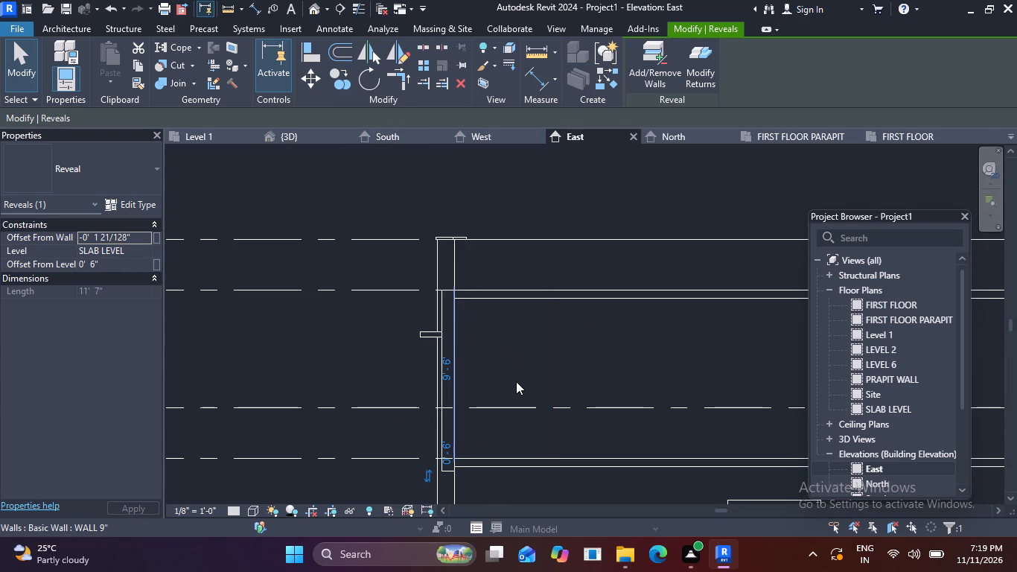
{"action": "scroll", "coordinate": [501, 326], "scroll_direction": "down", "scroll_amount": 4}
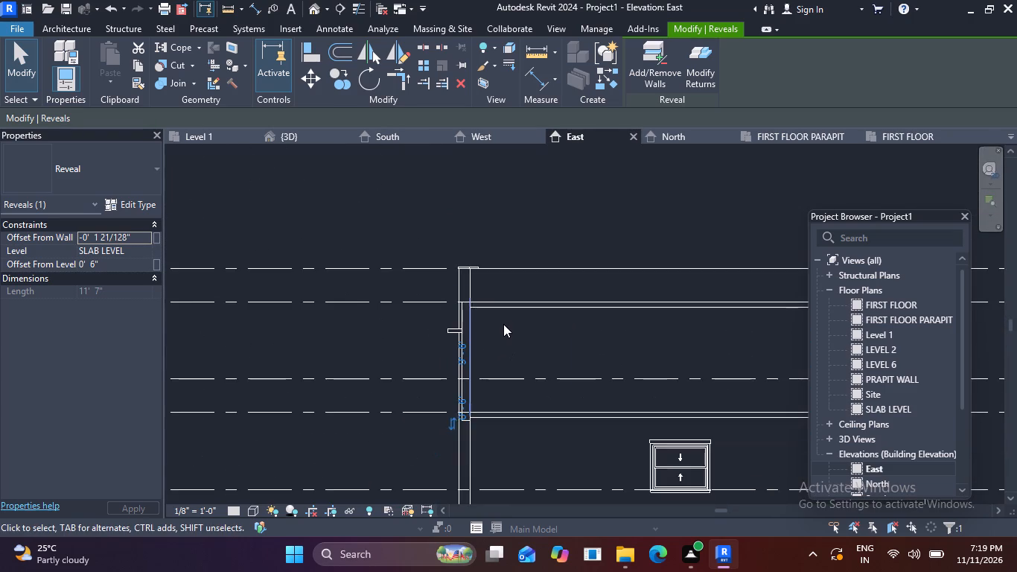
{"action": "middle_click_drag", "start_coordinate": [519, 336], "coordinate": [447, 306]}
{"action": "scroll", "coordinate": [393, 249], "scroll_direction": "up", "scroll_amount": 4}
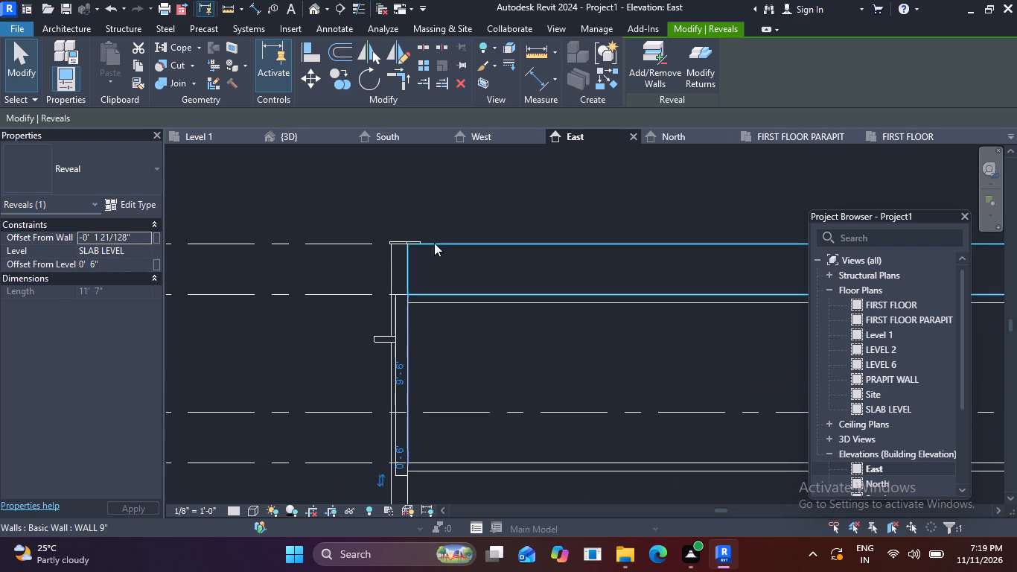
{"action": "scroll", "coordinate": [421, 248], "scroll_direction": "up", "scroll_amount": 3}
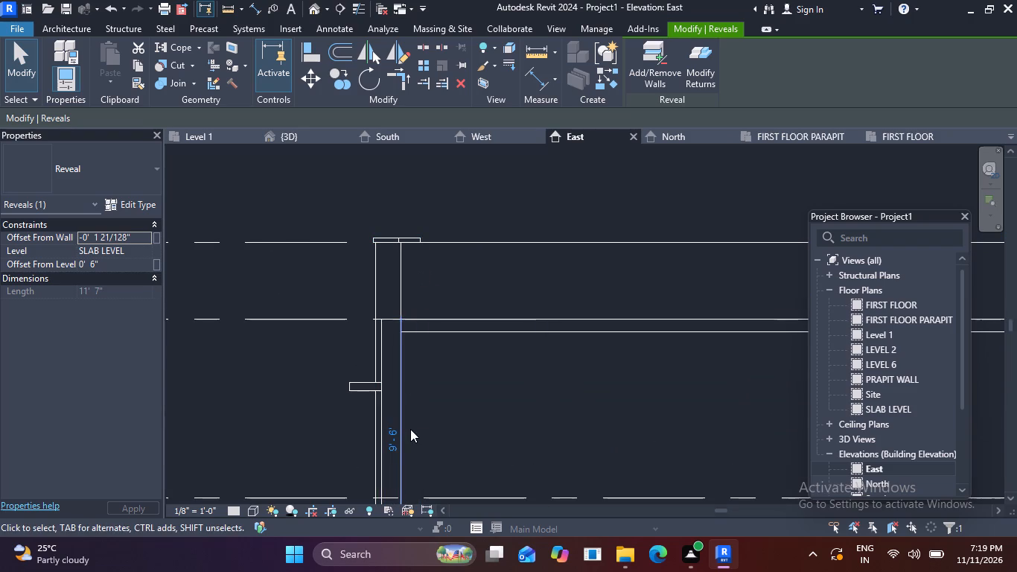
{"action": "middle_click_drag", "start_coordinate": [410, 429], "coordinate": [415, 393]}
{"action": "middle_click_drag", "start_coordinate": [423, 460], "coordinate": [442, 368]}
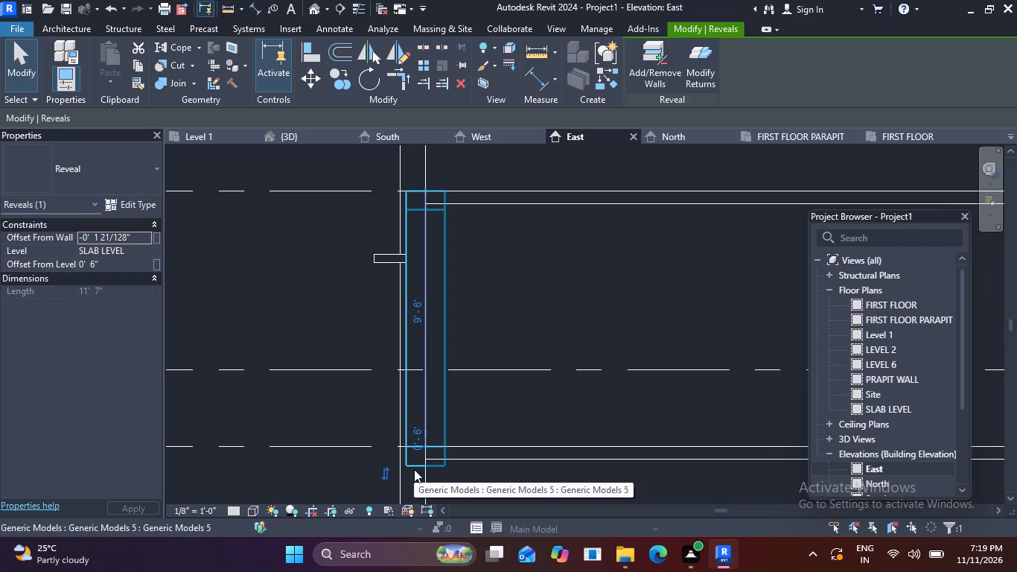
{"action": "scroll", "coordinate": [414, 469], "scroll_direction": "down", "scroll_amount": 4}
{"action": "middle_click_drag", "start_coordinate": [446, 417], "coordinate": [448, 393]}
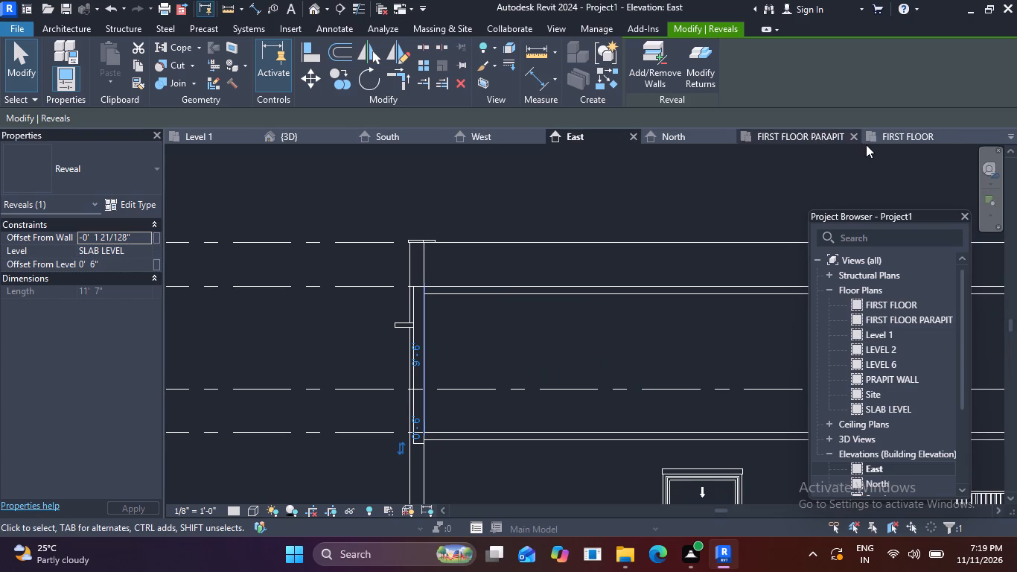
{"action": "scroll", "coordinate": [430, 338], "scroll_direction": "down", "scroll_amount": 1}
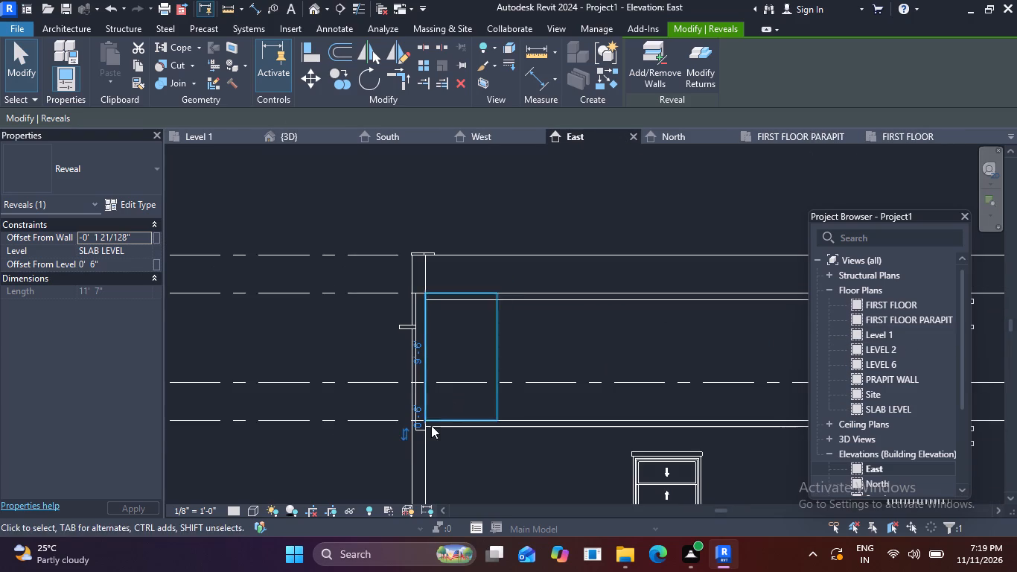
{"action": "scroll", "coordinate": [424, 429], "scroll_direction": "up", "scroll_amount": 6}
{"action": "scroll", "coordinate": [470, 410], "scroll_direction": "down", "scroll_amount": 4}
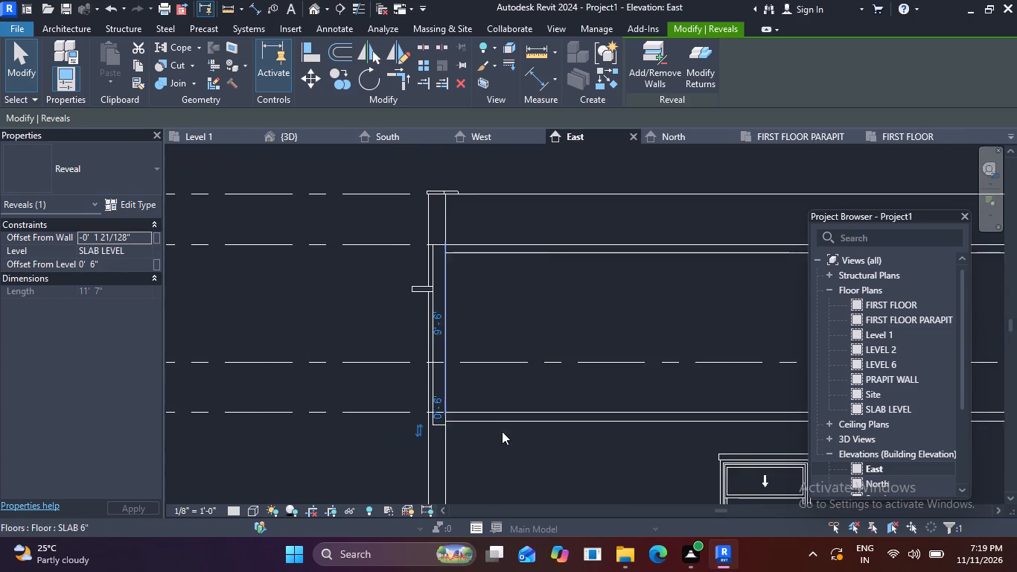
{"action": "scroll", "coordinate": [502, 431], "scroll_direction": "down", "scroll_amount": 3}
{"action": "middle_click_drag", "start_coordinate": [521, 447], "coordinate": [466, 386]}
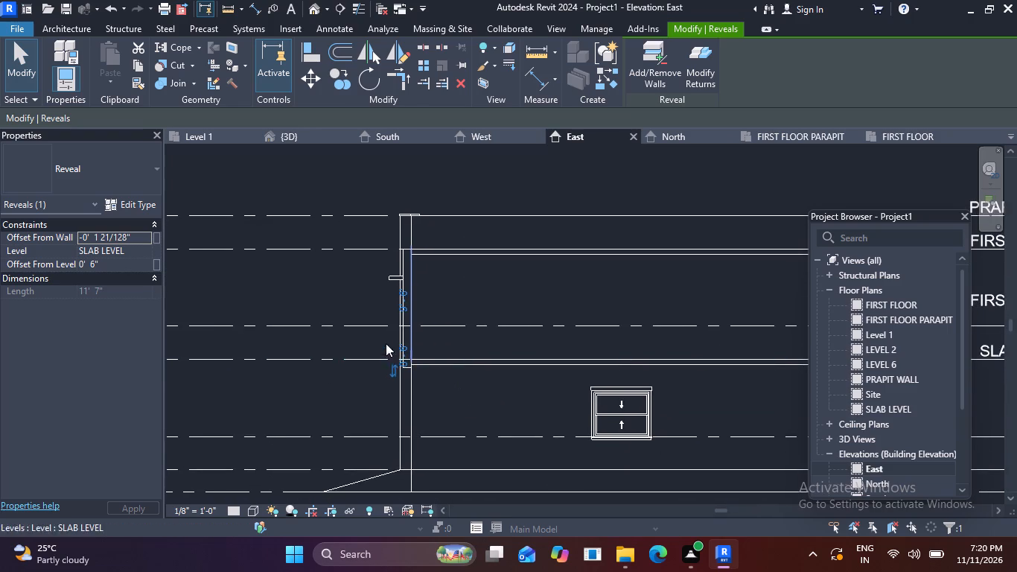
{"action": "scroll", "coordinate": [397, 337], "scroll_direction": "up", "scroll_amount": 4}
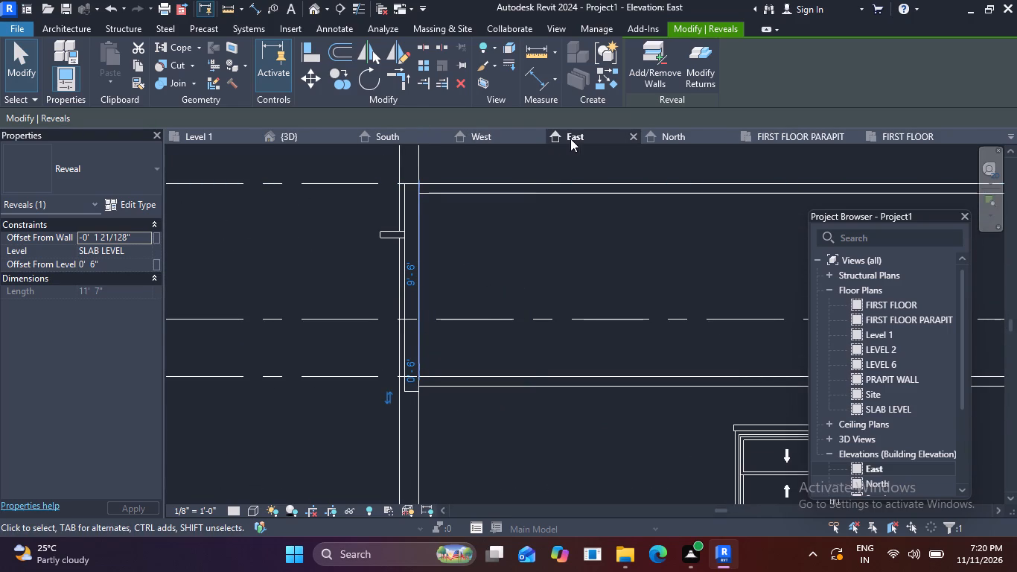
Examine the selected reveal against the front wall's thickness at slab level in the West elevation.
{"action": "left_click", "coordinate": [491, 133]}
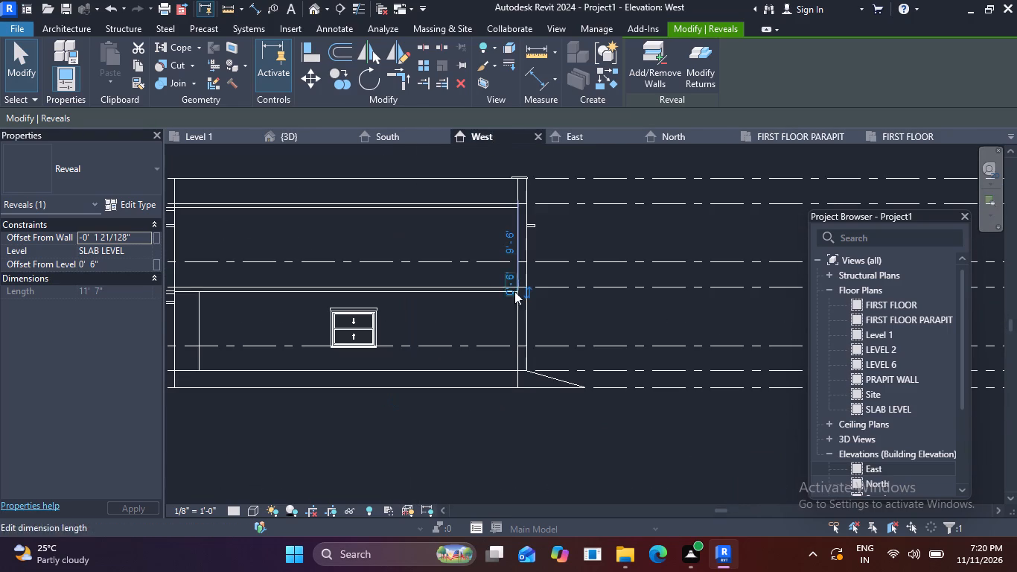
{"action": "scroll", "coordinate": [536, 297], "scroll_direction": "up", "scroll_amount": 5}
{"action": "middle_click_drag", "start_coordinate": [523, 279], "coordinate": [519, 352]}
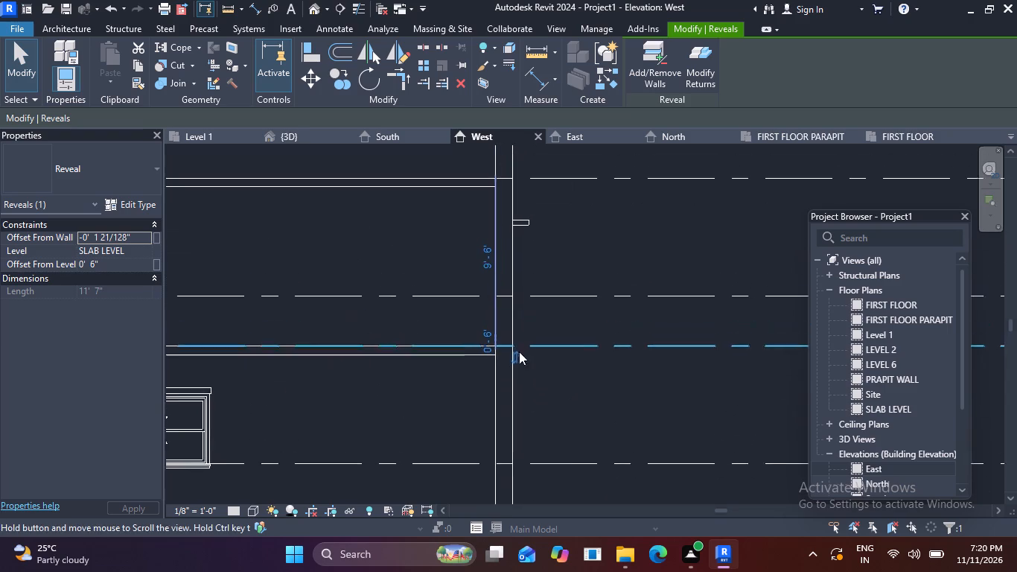
{"action": "middle_click_drag", "start_coordinate": [519, 352], "coordinate": [519, 351]}
{"action": "scroll", "coordinate": [503, 330], "scroll_direction": "up", "scroll_amount": 6}
{"action": "scroll", "coordinate": [503, 330], "scroll_direction": "down", "scroll_amount": 5}
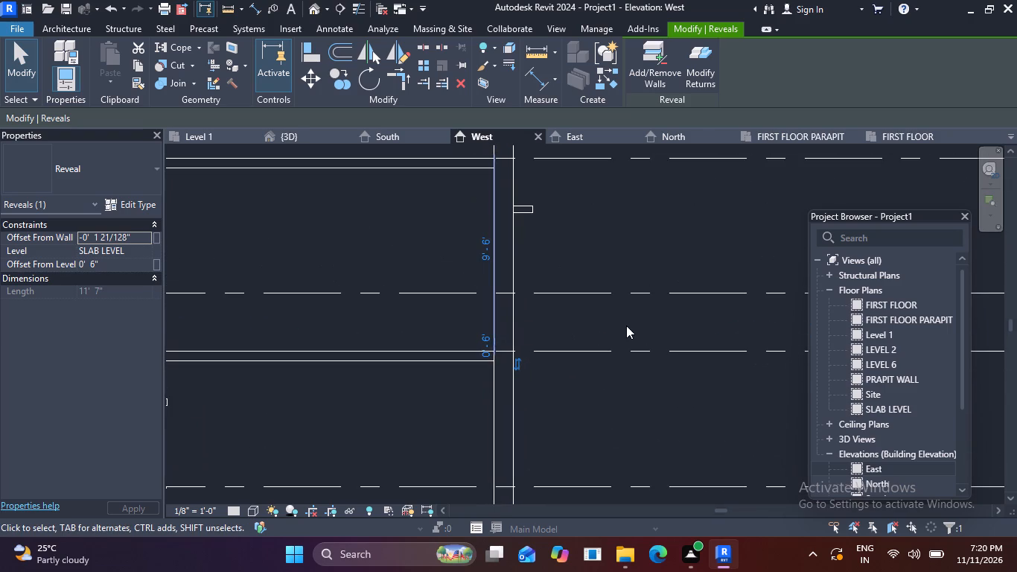
Return to the 3D view and inspect the first-floor reveal up close along the wall below the window.
{"action": "left_click", "coordinate": [289, 140]}
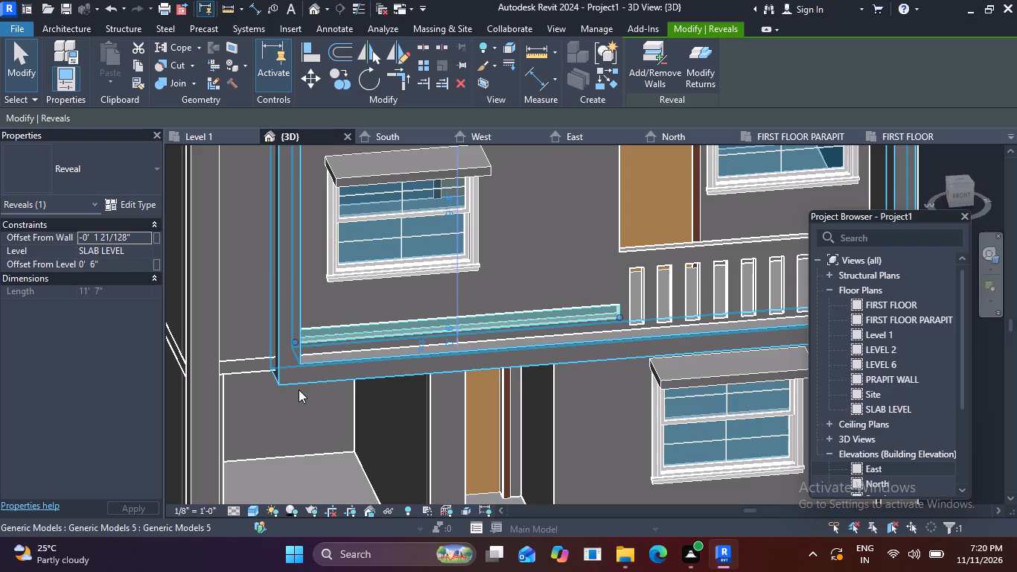
{"action": "scroll", "coordinate": [452, 311], "scroll_direction": "up", "scroll_amount": 4}
{"action": "scroll", "coordinate": [540, 343], "scroll_direction": "down", "scroll_amount": 2}
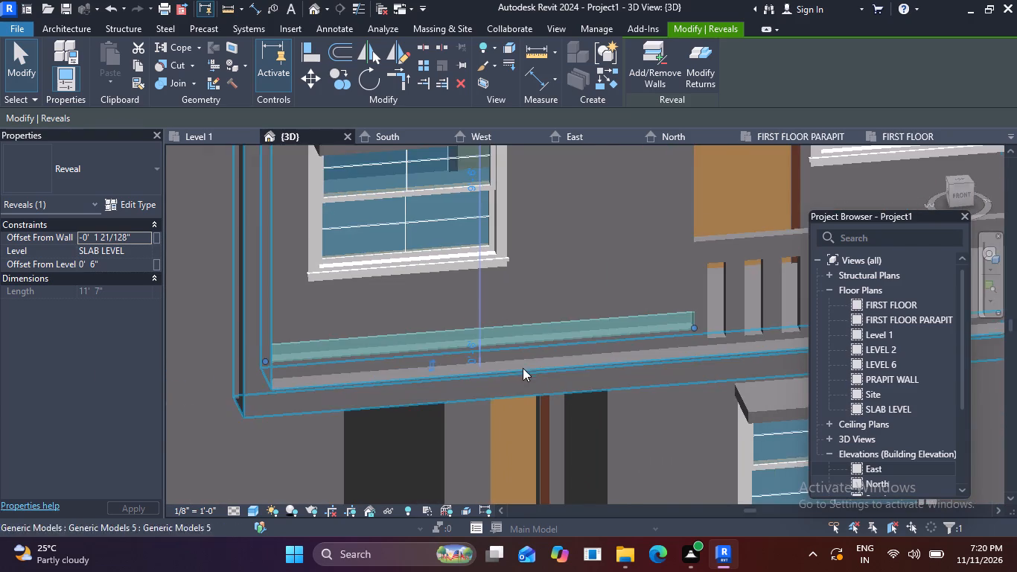
{"action": "middle_click_drag", "start_coordinate": [523, 368], "coordinate": [456, 355]}
{"action": "scroll", "coordinate": [433, 355], "scroll_direction": "up", "scroll_amount": 4}
{"action": "key", "text": "Escape"}
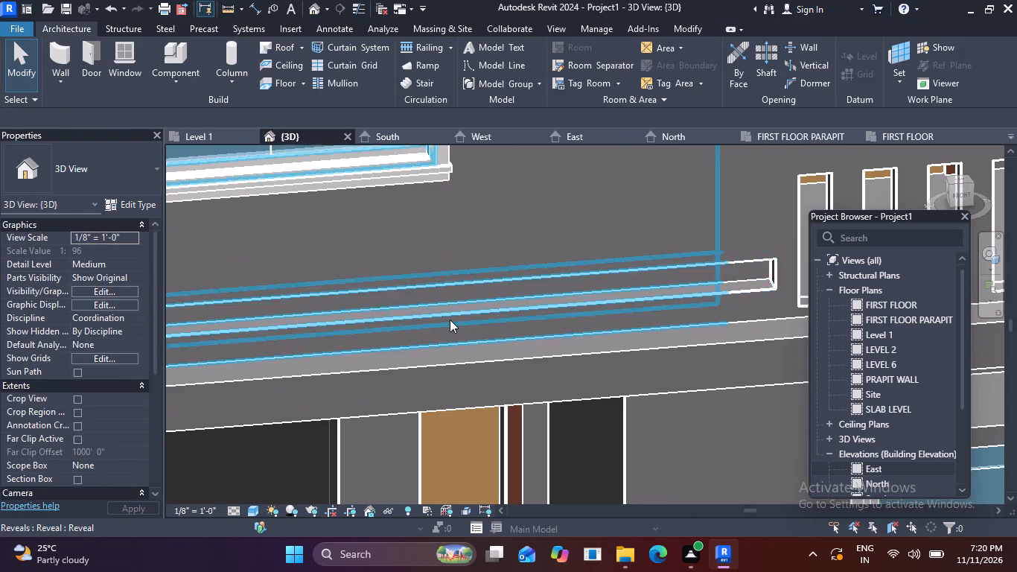
{"action": "scroll", "coordinate": [462, 312], "scroll_direction": "down", "scroll_amount": 2}
{"action": "middle_click_drag", "start_coordinate": [482, 309], "coordinate": [575, 285]}
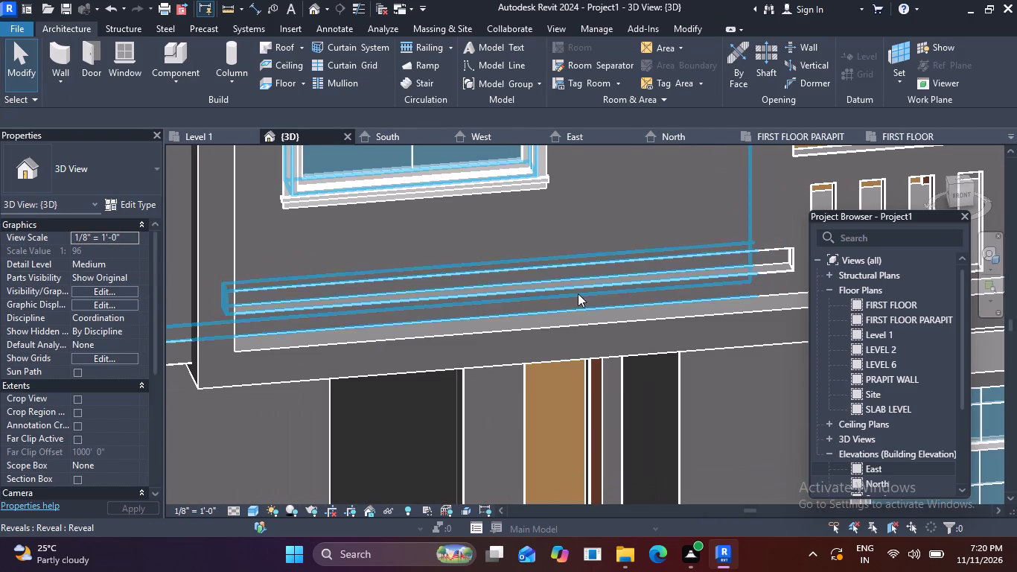
{"action": "key", "text": "Escape"}
{"action": "key", "text": "Escape"}
{"action": "left_click", "coordinate": [625, 261]}
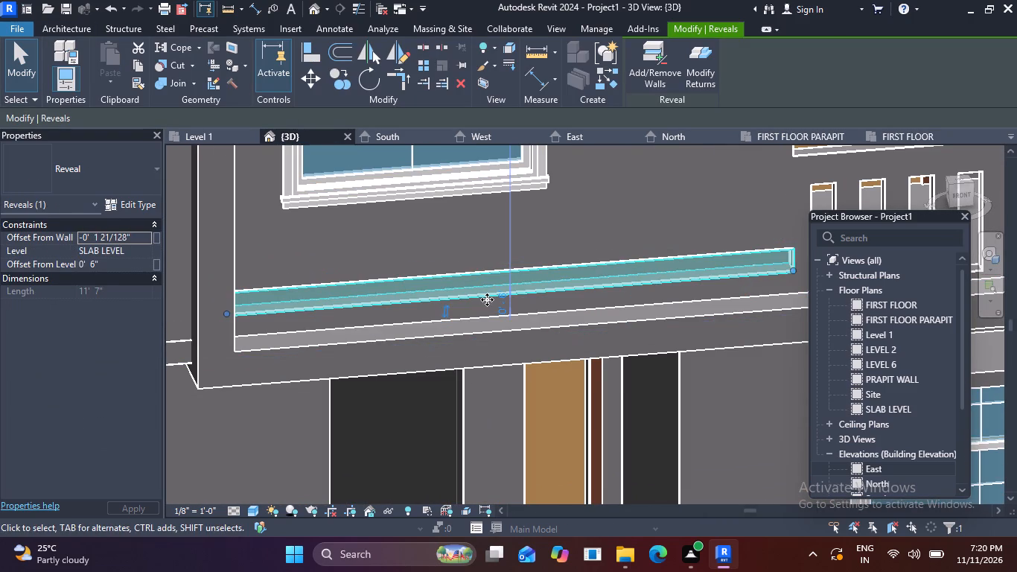
{"action": "scroll", "coordinate": [514, 298], "scroll_direction": "up", "scroll_amount": 5}
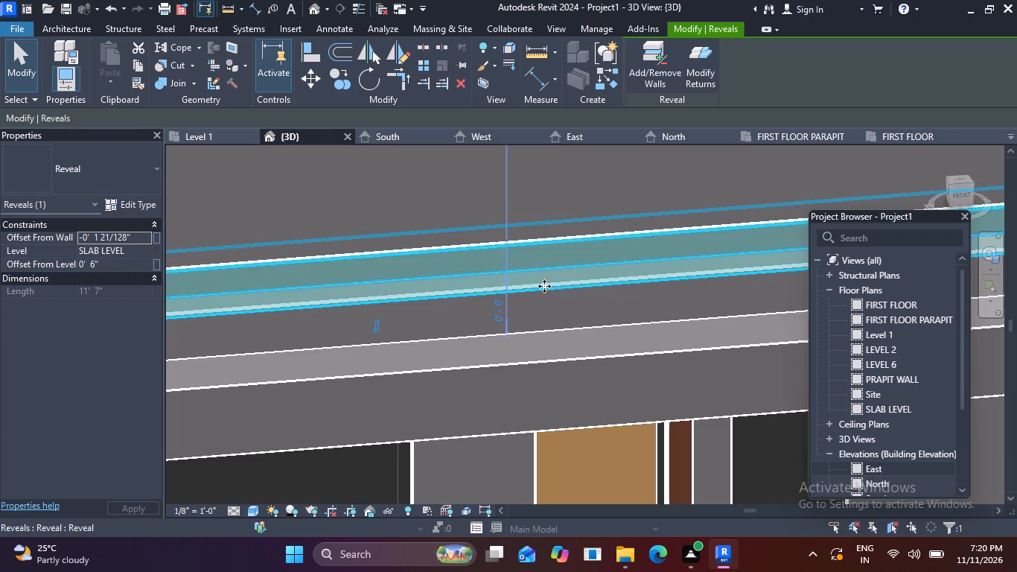
{"action": "scroll", "coordinate": [477, 255], "scroll_direction": "down", "scroll_amount": 6}
{"action": "scroll", "coordinate": [551, 251], "scroll_direction": "up", "scroll_amount": 2}
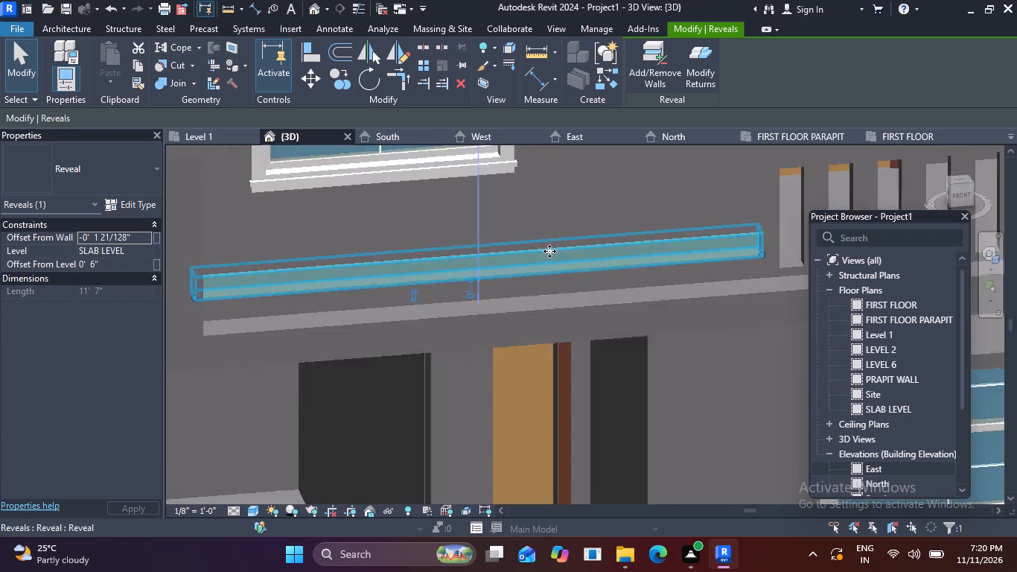
{"action": "left_click", "coordinate": [546, 255]}
{"action": "double_click", "coordinate": [546, 255]}
{"action": "scroll", "coordinate": [508, 278], "scroll_direction": "down", "scroll_amount": 2}
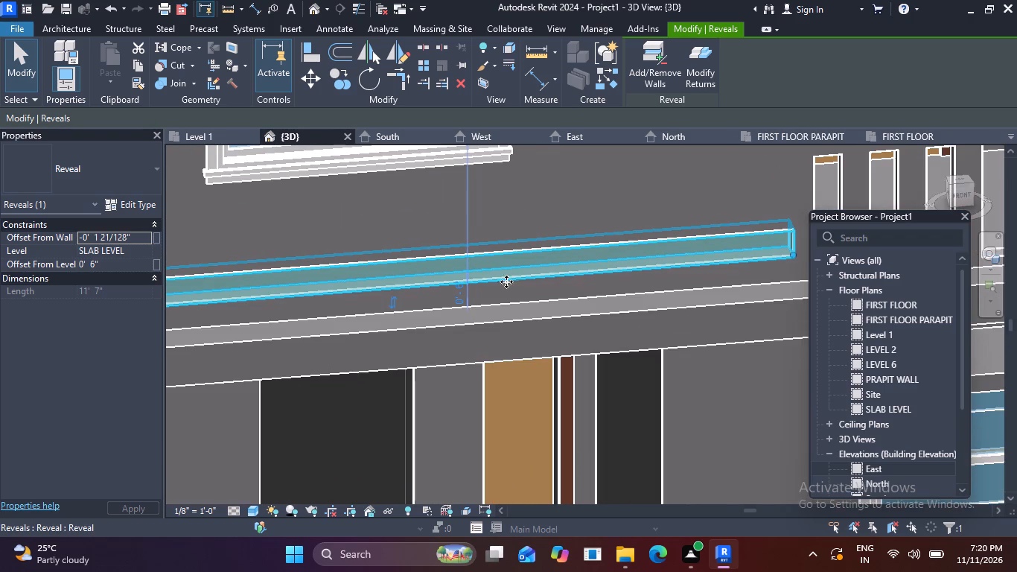
{"action": "scroll", "coordinate": [506, 282], "scroll_direction": "down", "scroll_amount": 4}
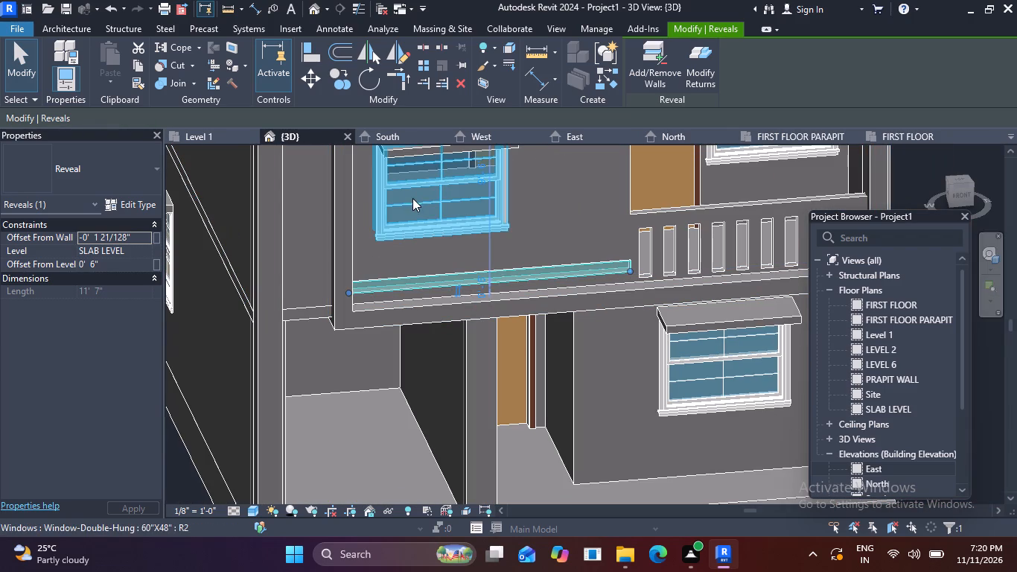
{"action": "key", "text": "Escape"}
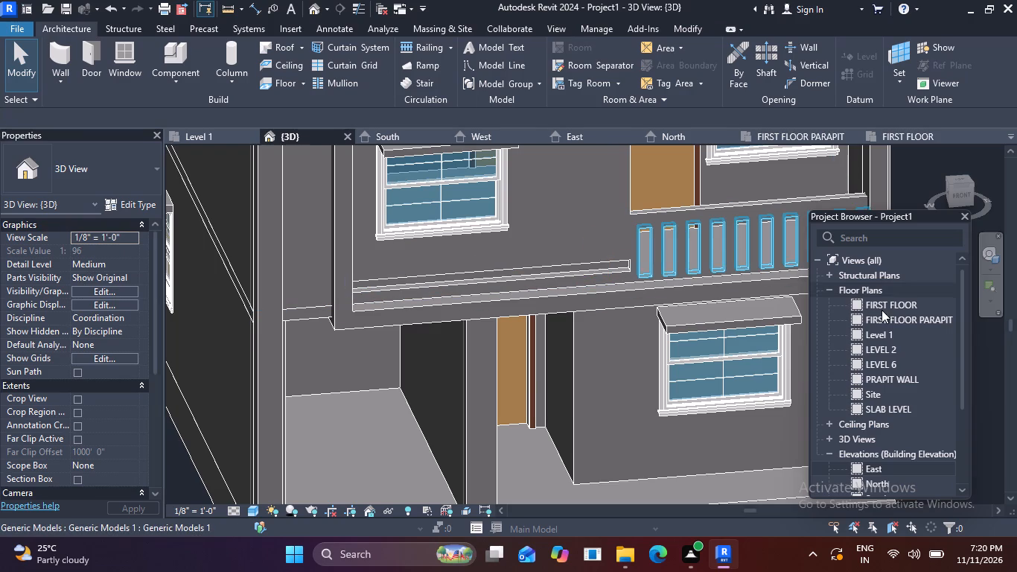
Look over the whole house in the North elevation and the West elevation, including the front wall.
{"action": "left_click", "coordinate": [867, 482]}
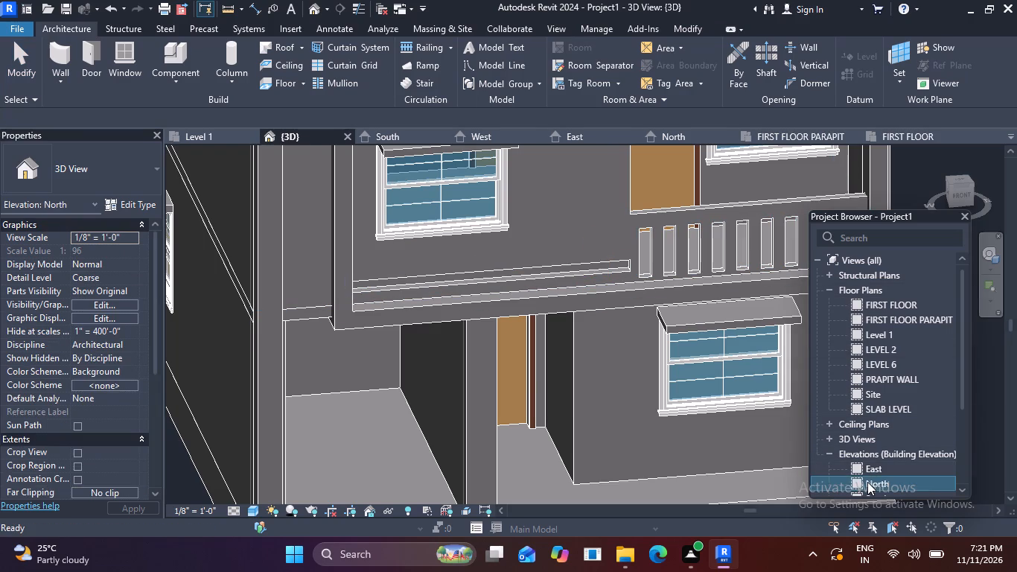
{"action": "double_click", "coordinate": [867, 482]}
{"action": "scroll", "coordinate": [747, 401], "scroll_direction": "down", "scroll_amount": 6}
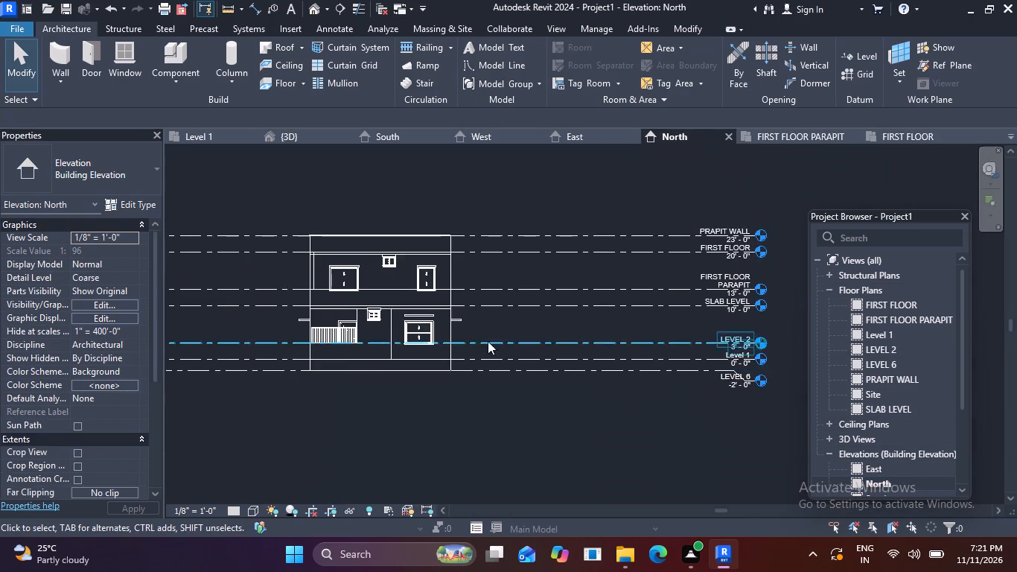
{"action": "scroll", "coordinate": [441, 318], "scroll_direction": "up", "scroll_amount": 4}
{"action": "middle_click_drag", "start_coordinate": [441, 318], "coordinate": [543, 318]}
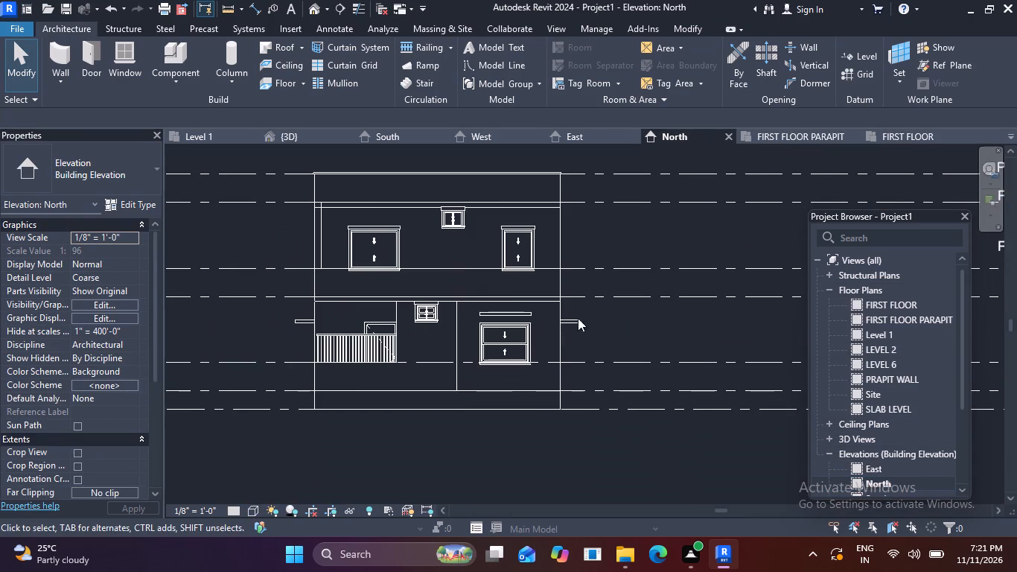
{"action": "double_click", "coordinate": [485, 139]}
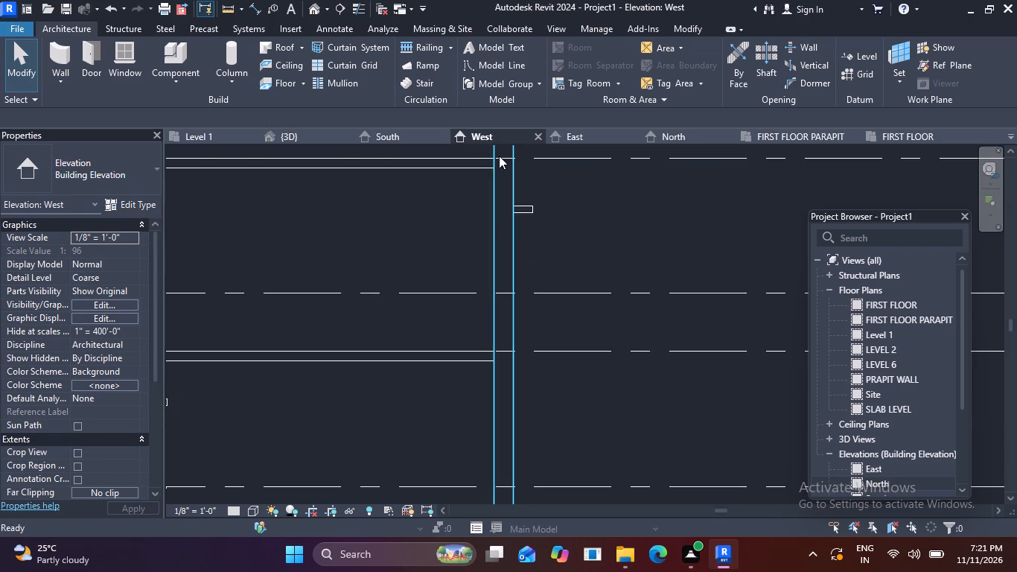
{"action": "scroll", "coordinate": [573, 294], "scroll_direction": "down", "scroll_amount": 3}
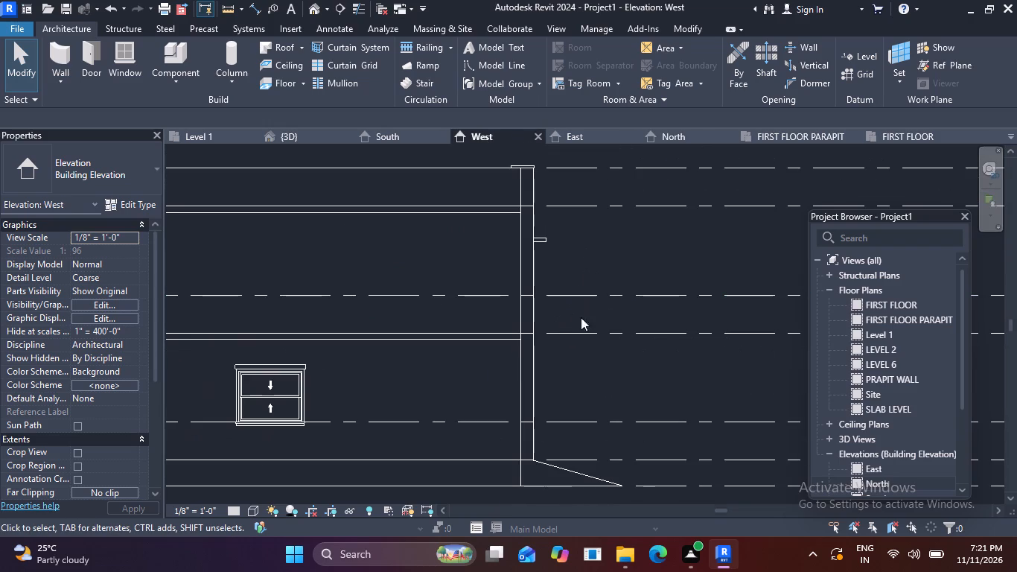
{"action": "scroll", "coordinate": [632, 305], "scroll_direction": "down", "scroll_amount": 2}
{"action": "scroll", "coordinate": [566, 320], "scroll_direction": "down", "scroll_amount": 2}
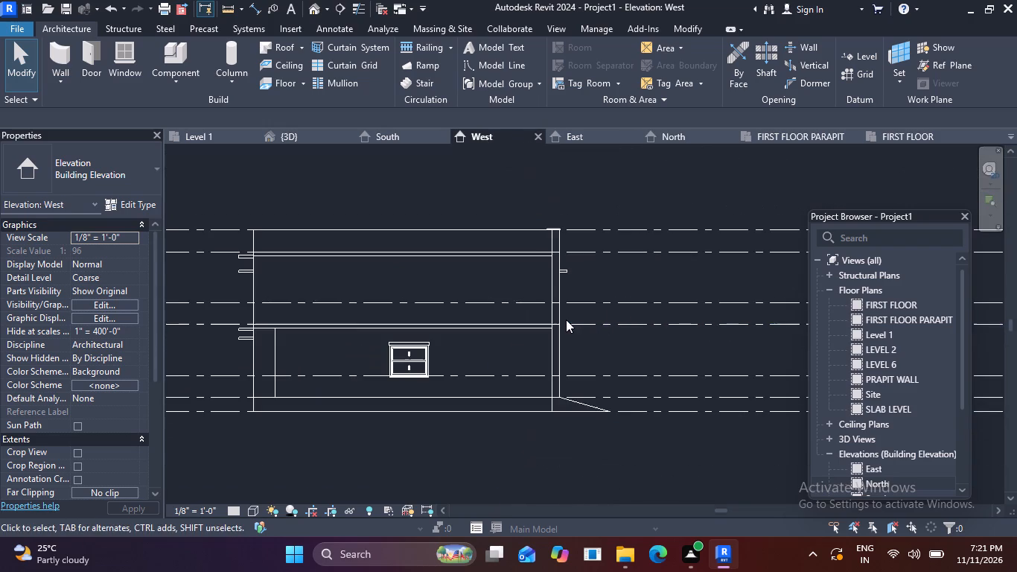
{"action": "middle_click_drag", "start_coordinate": [666, 320], "coordinate": [758, 300]}
{"action": "scroll", "coordinate": [759, 300], "scroll_direction": "up", "scroll_amount": 1}
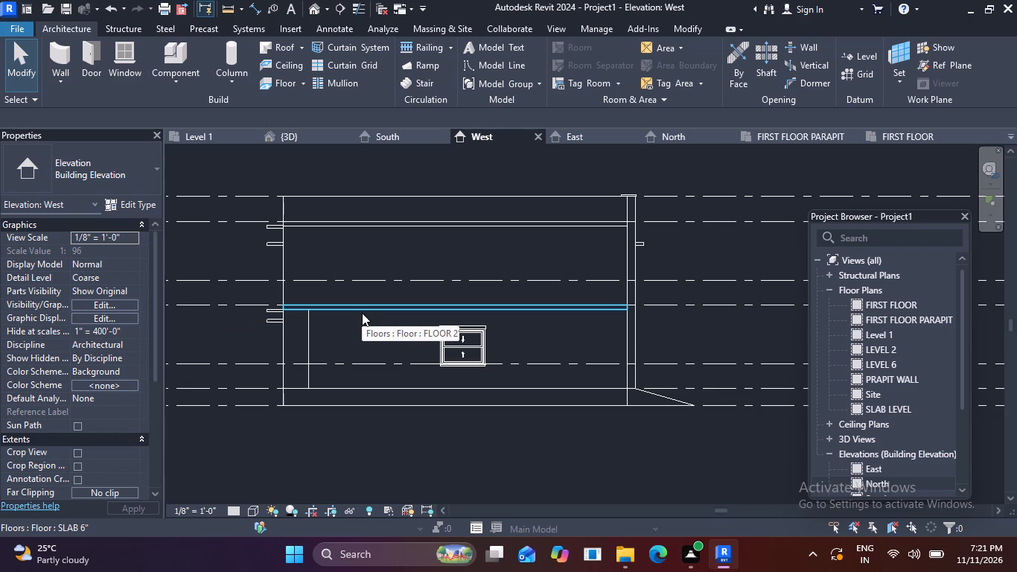
Look over the front wall, slab edges and projecting sunshades in the West elevation.
{"action": "key", "text": "Escape"}
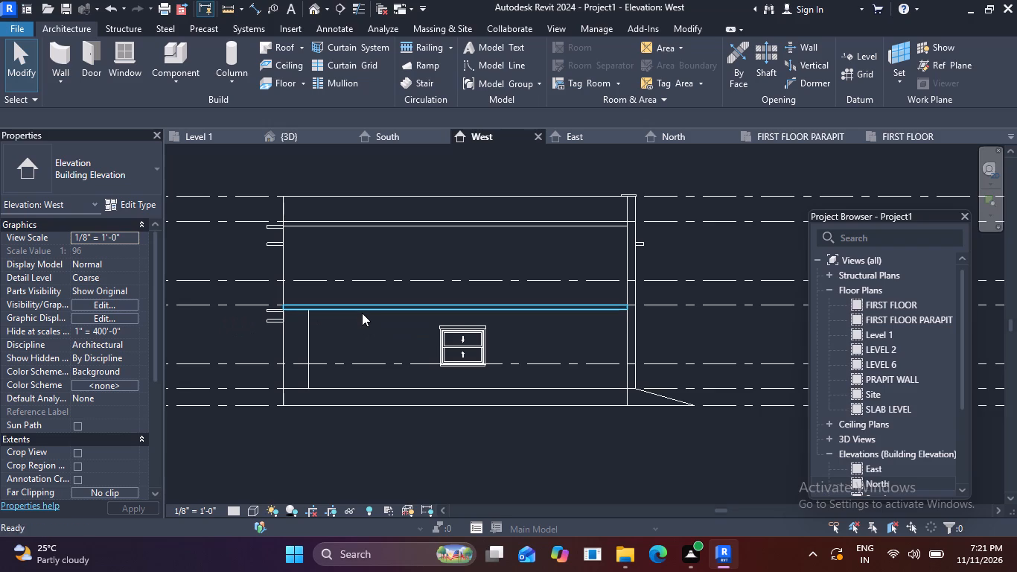
{"action": "key", "text": "Escape"}
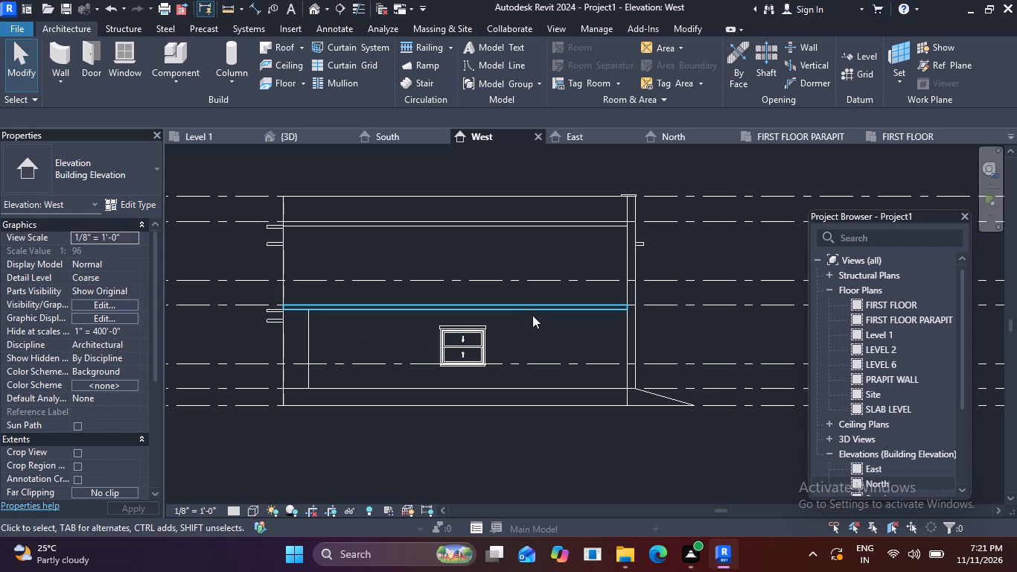
{"action": "middle_click_drag", "start_coordinate": [445, 273], "coordinate": [553, 275]}
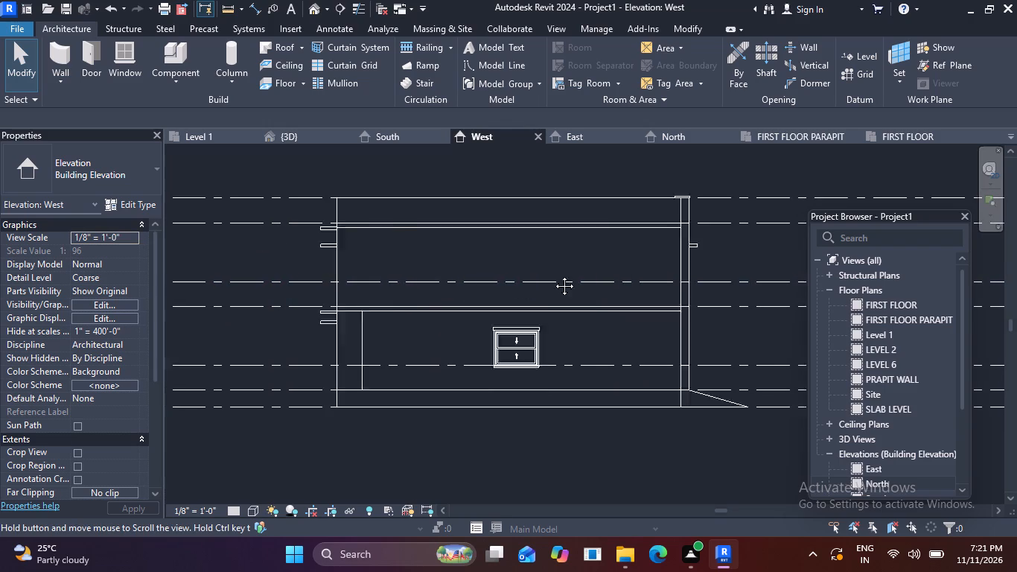
{"action": "middle_click_drag", "start_coordinate": [553, 275], "coordinate": [590, 280]}
{"action": "scroll", "coordinate": [415, 322], "scroll_direction": "up", "scroll_amount": 3}
{"action": "scroll", "coordinate": [414, 321], "scroll_direction": "down", "scroll_amount": 3}
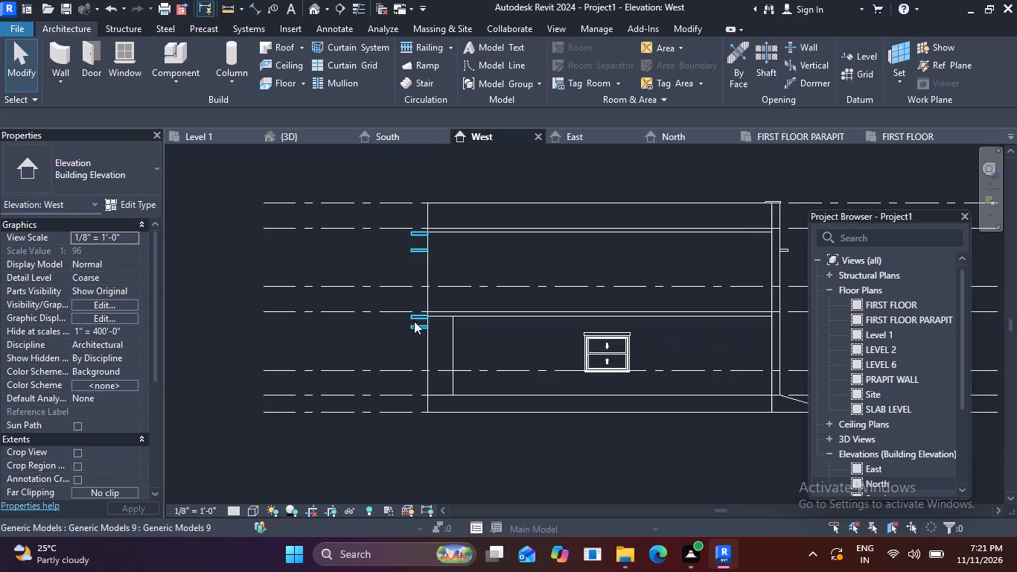
{"action": "key", "text": "Escape"}
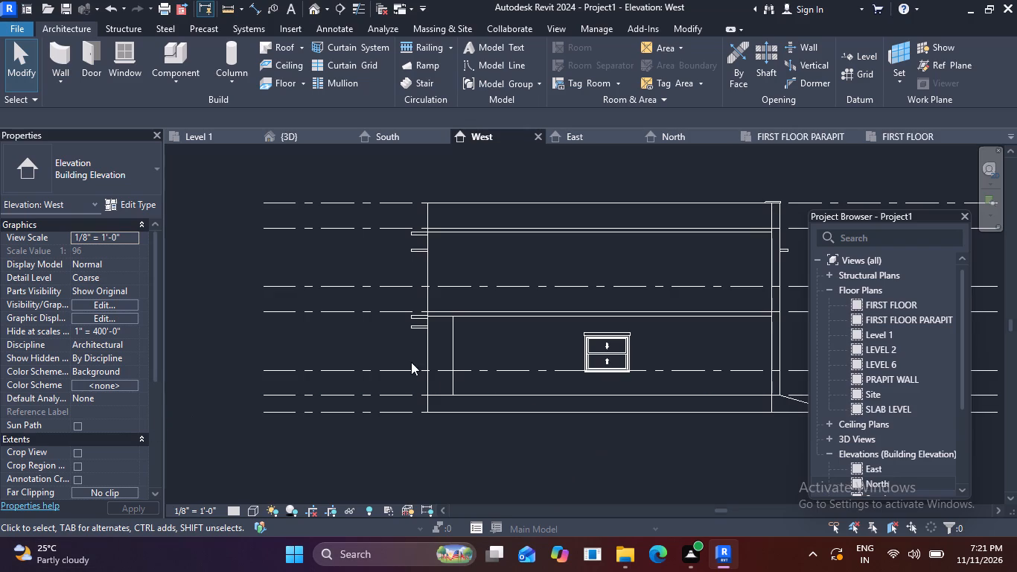
{"action": "scroll", "coordinate": [468, 317], "scroll_direction": "down", "scroll_amount": 3}
{"action": "middle_click_drag", "start_coordinate": [479, 340], "coordinate": [395, 370]}
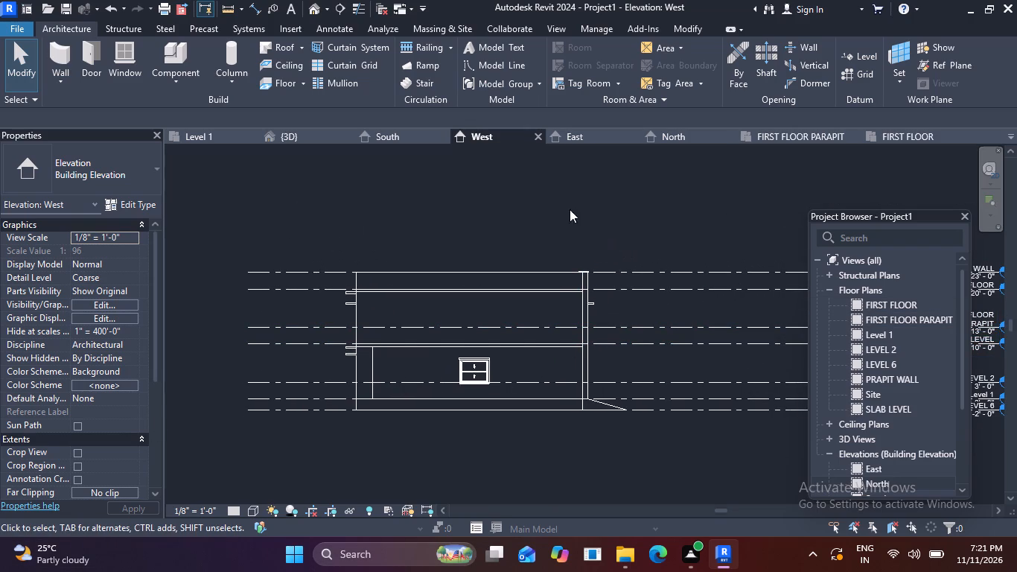
Examine the front wall's profile between slab level and the first-floor level in the East elevation.
{"action": "double_click", "coordinate": [575, 136]}
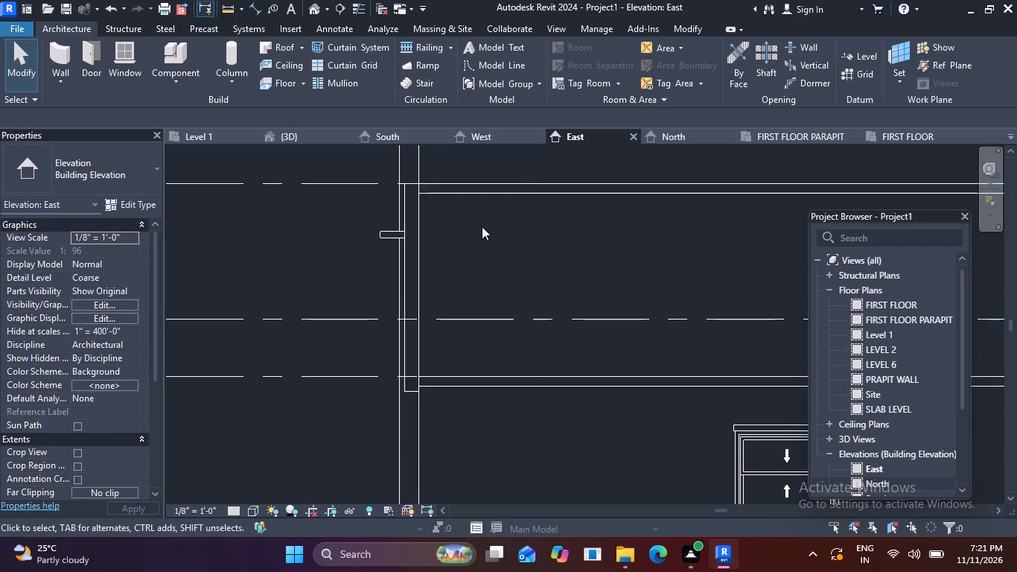
{"action": "scroll", "coordinate": [466, 242], "scroll_direction": "down", "scroll_amount": 3}
{"action": "scroll", "coordinate": [533, 312], "scroll_direction": "down", "scroll_amount": 1}
{"action": "middle_click_drag", "start_coordinate": [541, 329], "coordinate": [433, 332]}
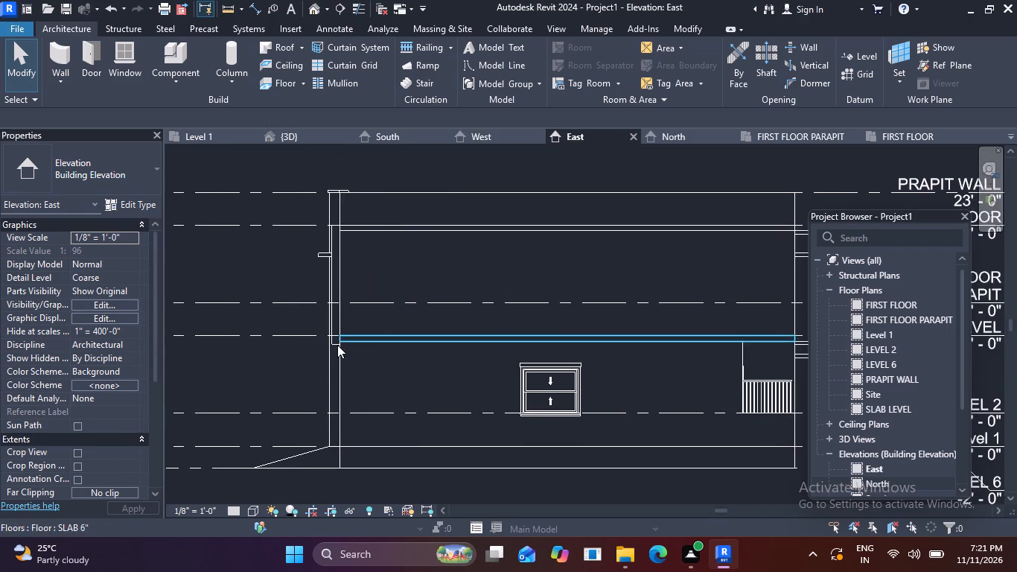
{"action": "scroll", "coordinate": [328, 340], "scroll_direction": "up", "scroll_amount": 5}
{"action": "scroll", "coordinate": [400, 328], "scroll_direction": "up", "scroll_amount": 2}
{"action": "scroll", "coordinate": [407, 301], "scroll_direction": "down", "scroll_amount": 4}
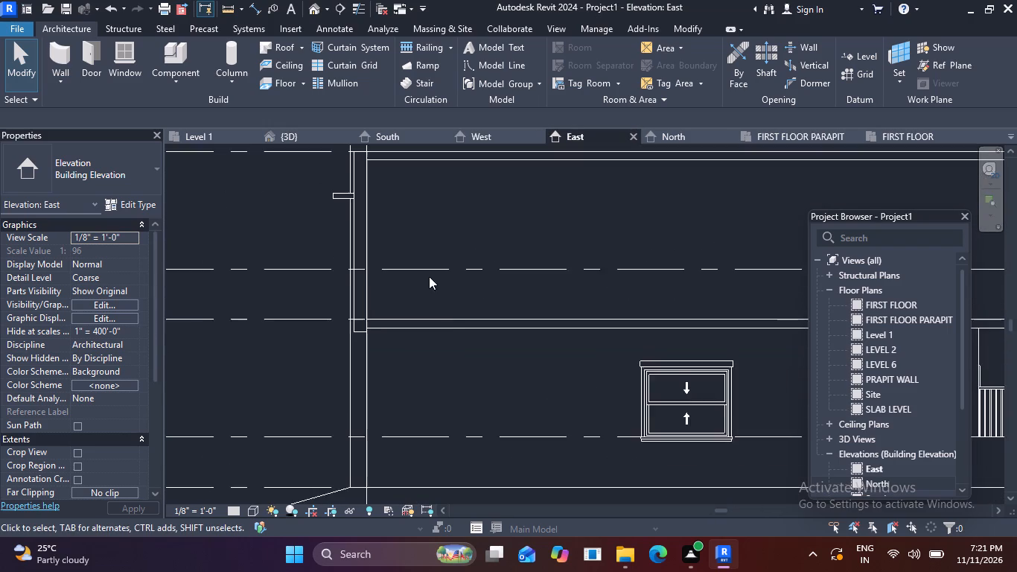
{"action": "middle_click_drag", "start_coordinate": [438, 297], "coordinate": [471, 361]}
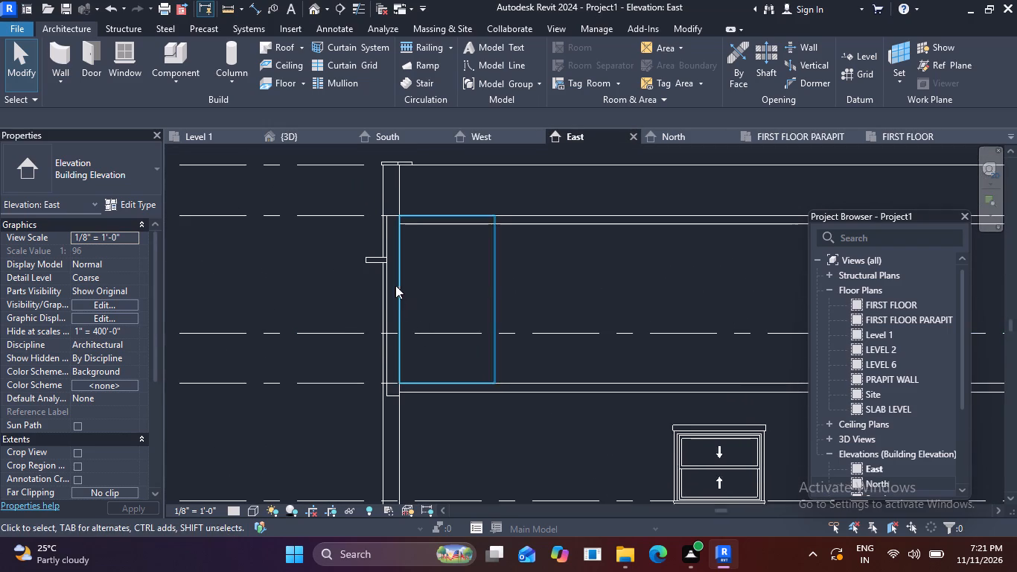
{"action": "scroll", "coordinate": [399, 357], "scroll_direction": "up", "scroll_amount": 3}
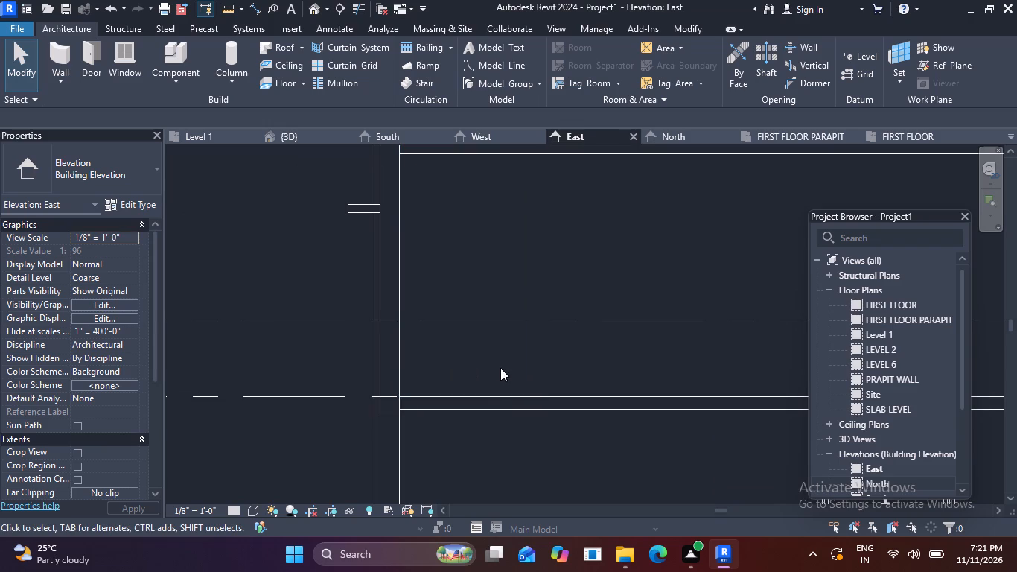
Return to the 3D view and check the reveal in the front wall below the first-floor window.
{"action": "double_click", "coordinate": [311, 7]}
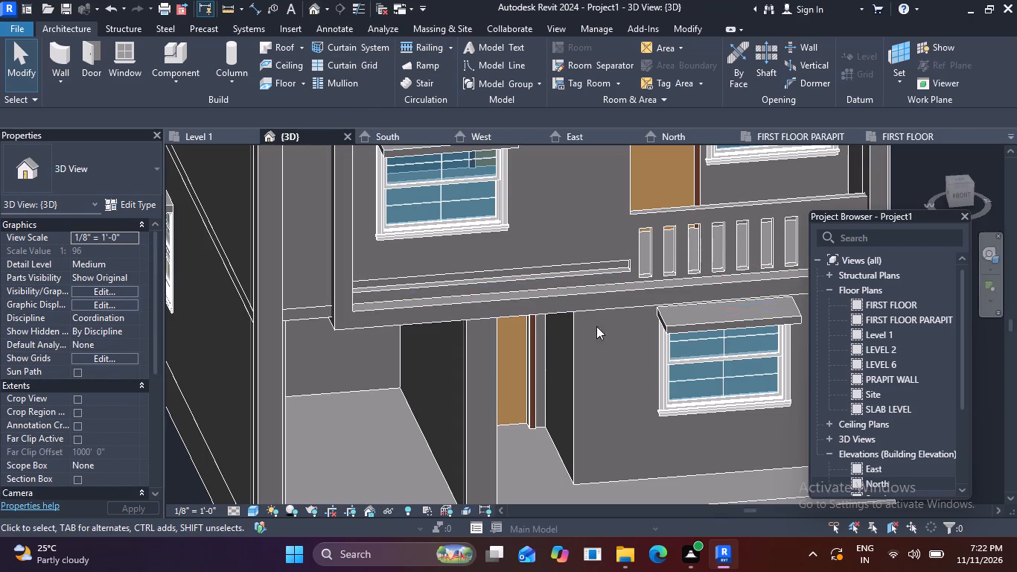
{"action": "left_click", "coordinate": [619, 264]}
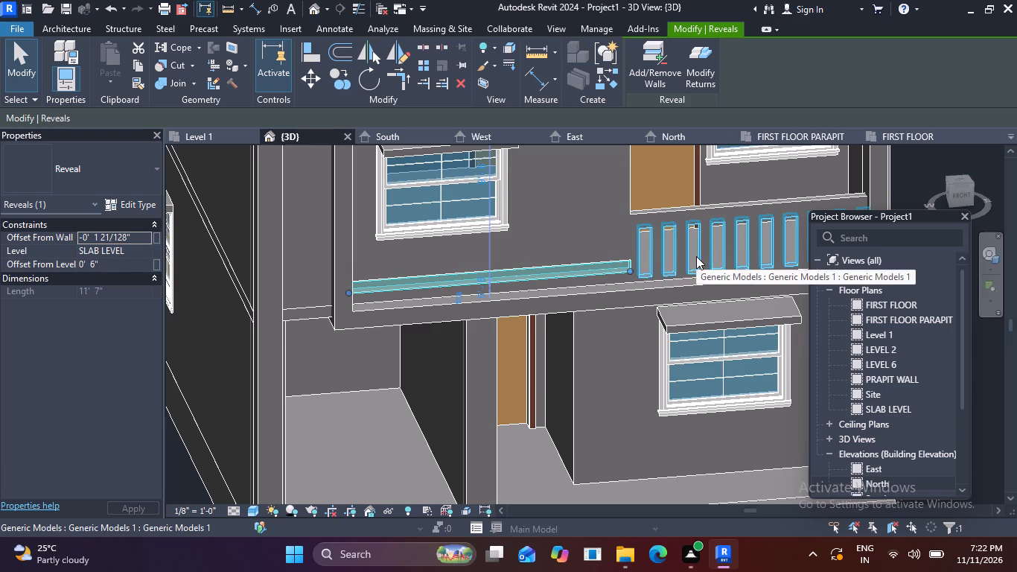
{"action": "key", "text": "Escape"}
{"action": "key", "text": "Escape"}
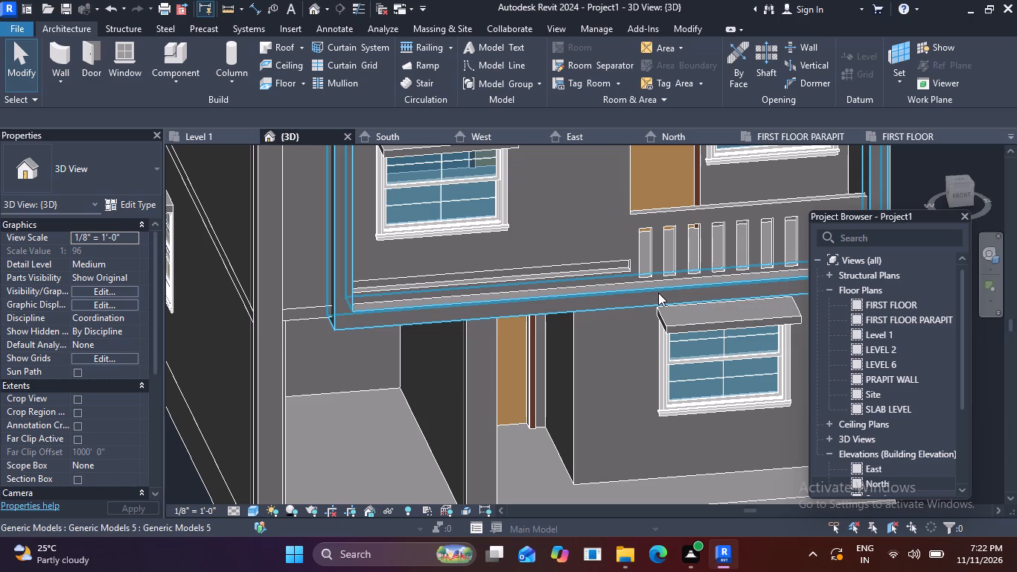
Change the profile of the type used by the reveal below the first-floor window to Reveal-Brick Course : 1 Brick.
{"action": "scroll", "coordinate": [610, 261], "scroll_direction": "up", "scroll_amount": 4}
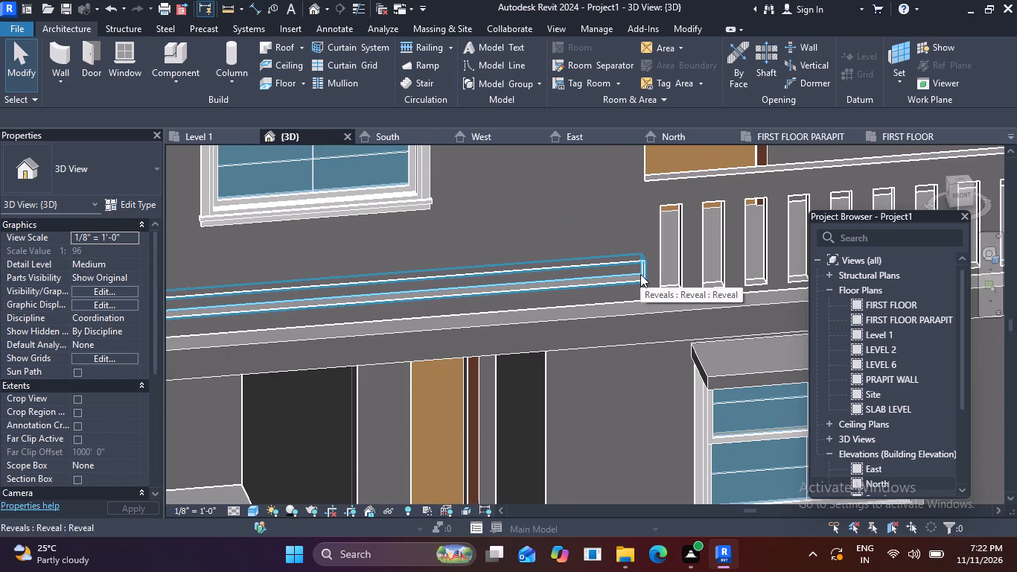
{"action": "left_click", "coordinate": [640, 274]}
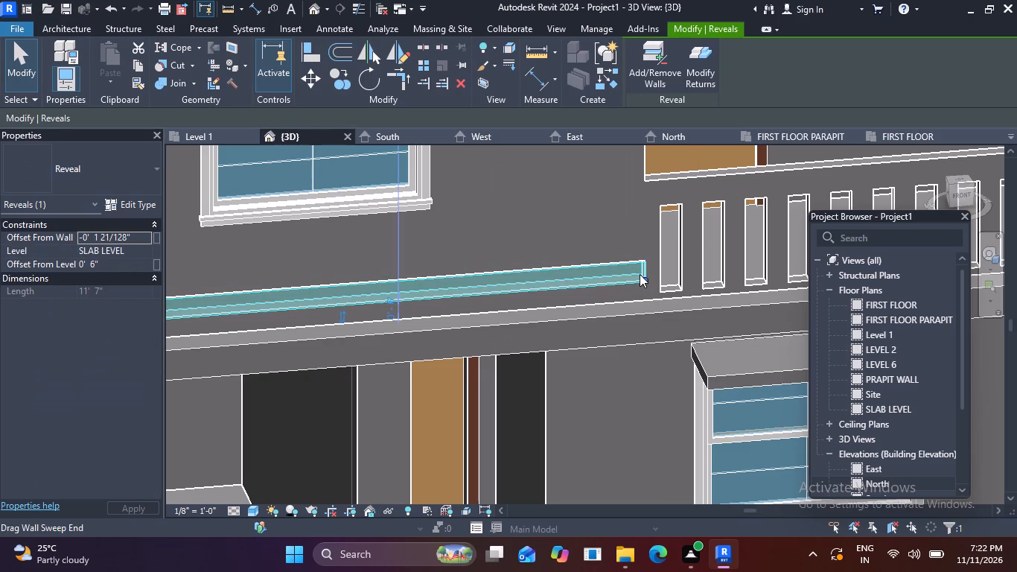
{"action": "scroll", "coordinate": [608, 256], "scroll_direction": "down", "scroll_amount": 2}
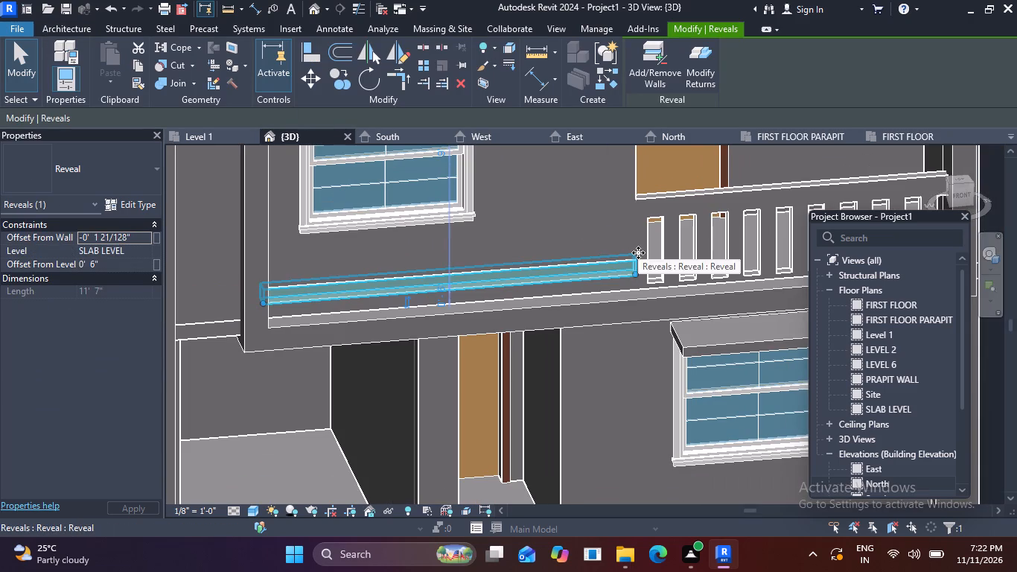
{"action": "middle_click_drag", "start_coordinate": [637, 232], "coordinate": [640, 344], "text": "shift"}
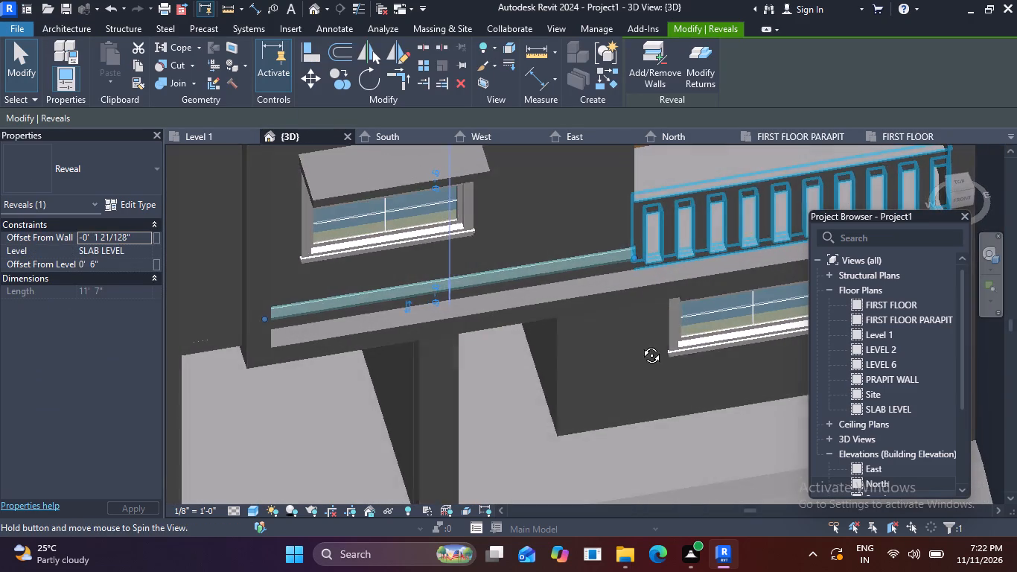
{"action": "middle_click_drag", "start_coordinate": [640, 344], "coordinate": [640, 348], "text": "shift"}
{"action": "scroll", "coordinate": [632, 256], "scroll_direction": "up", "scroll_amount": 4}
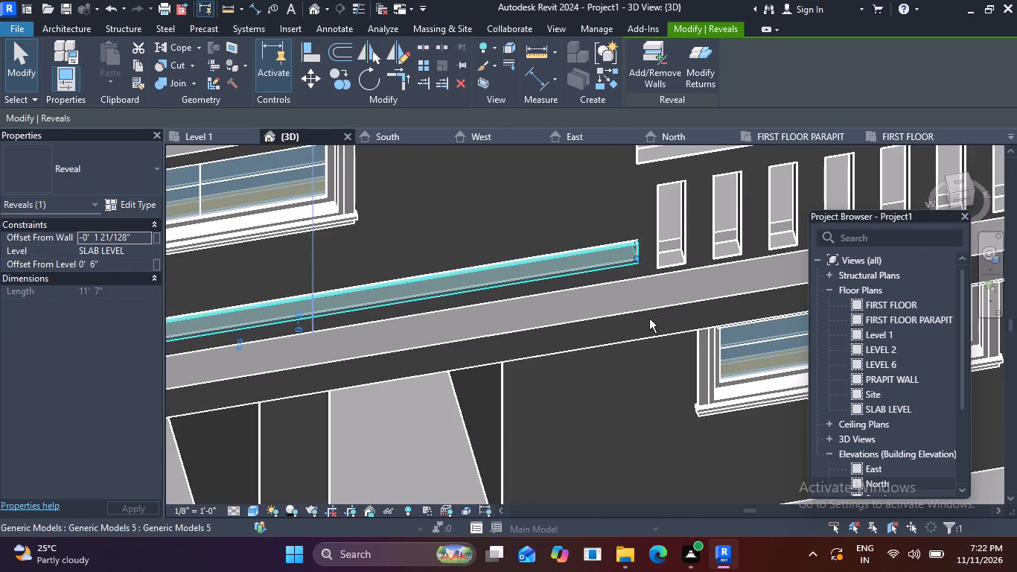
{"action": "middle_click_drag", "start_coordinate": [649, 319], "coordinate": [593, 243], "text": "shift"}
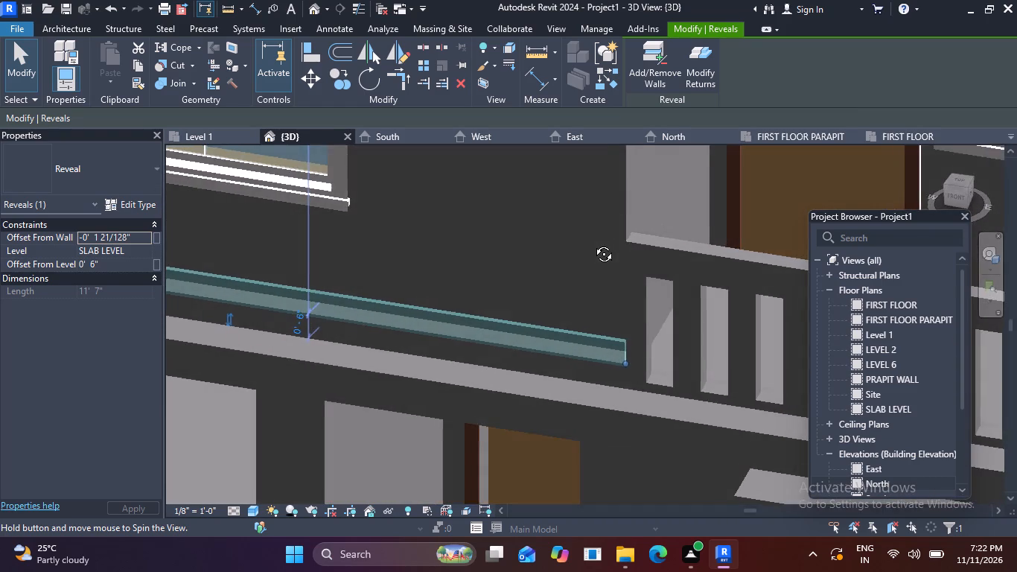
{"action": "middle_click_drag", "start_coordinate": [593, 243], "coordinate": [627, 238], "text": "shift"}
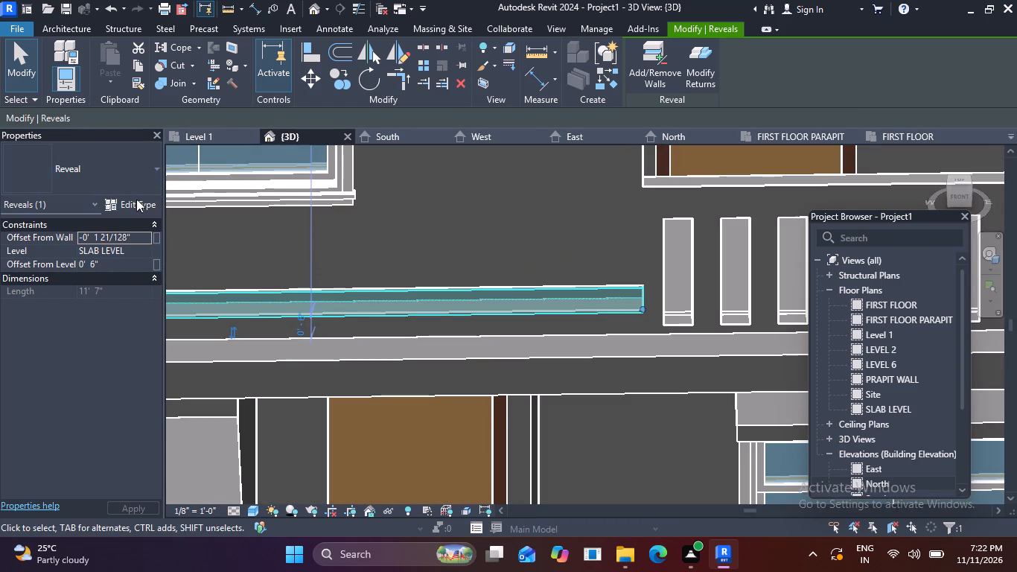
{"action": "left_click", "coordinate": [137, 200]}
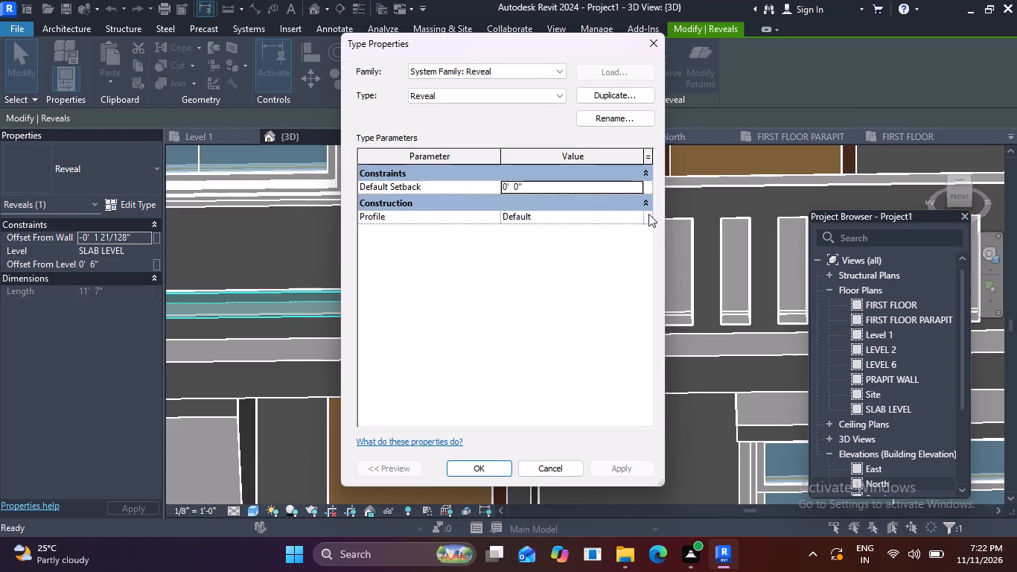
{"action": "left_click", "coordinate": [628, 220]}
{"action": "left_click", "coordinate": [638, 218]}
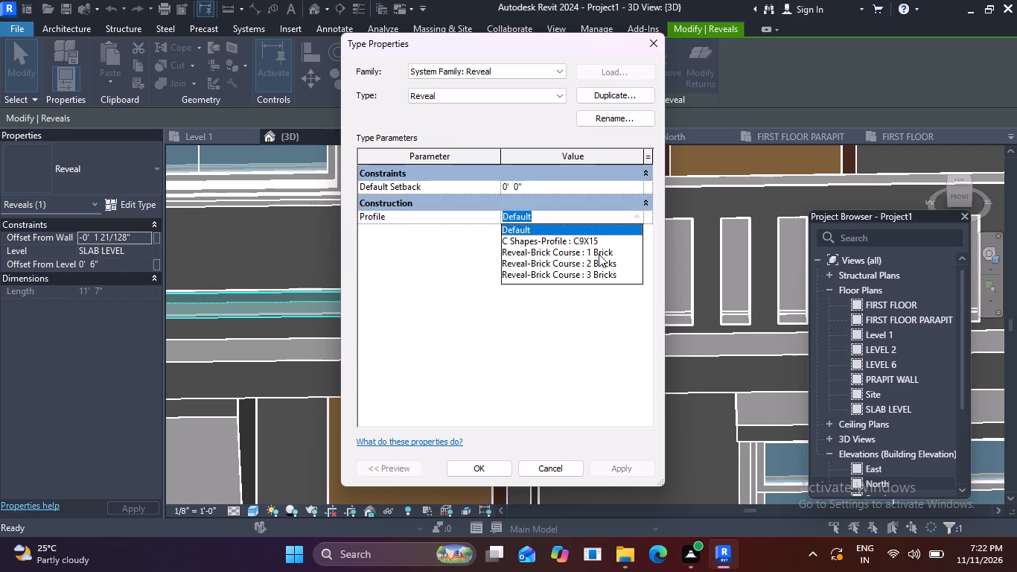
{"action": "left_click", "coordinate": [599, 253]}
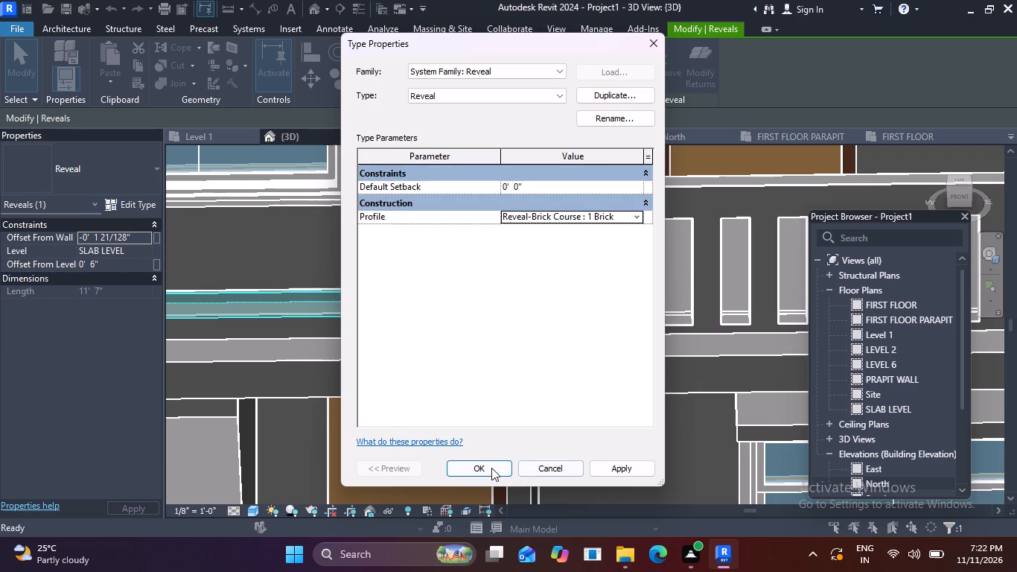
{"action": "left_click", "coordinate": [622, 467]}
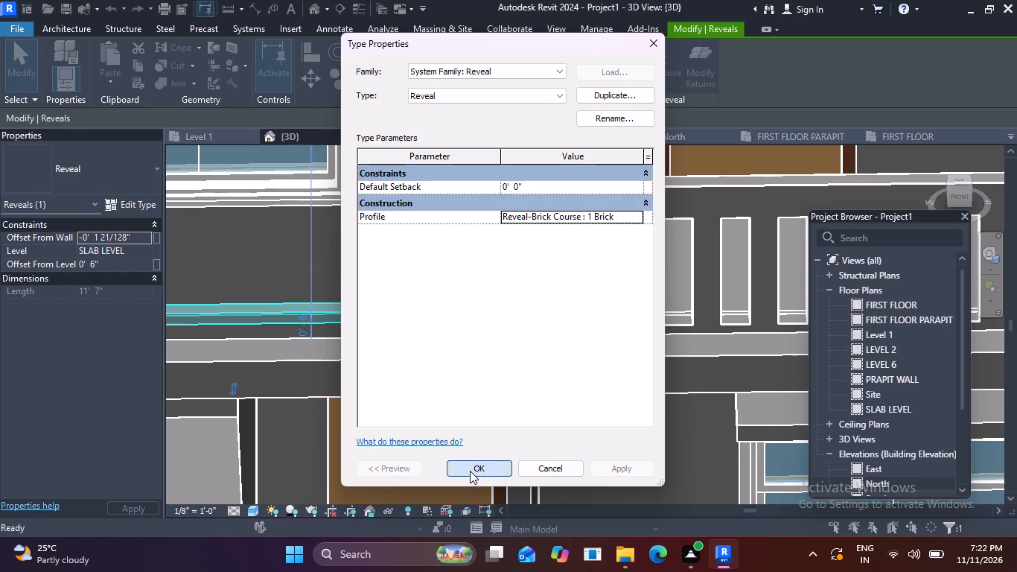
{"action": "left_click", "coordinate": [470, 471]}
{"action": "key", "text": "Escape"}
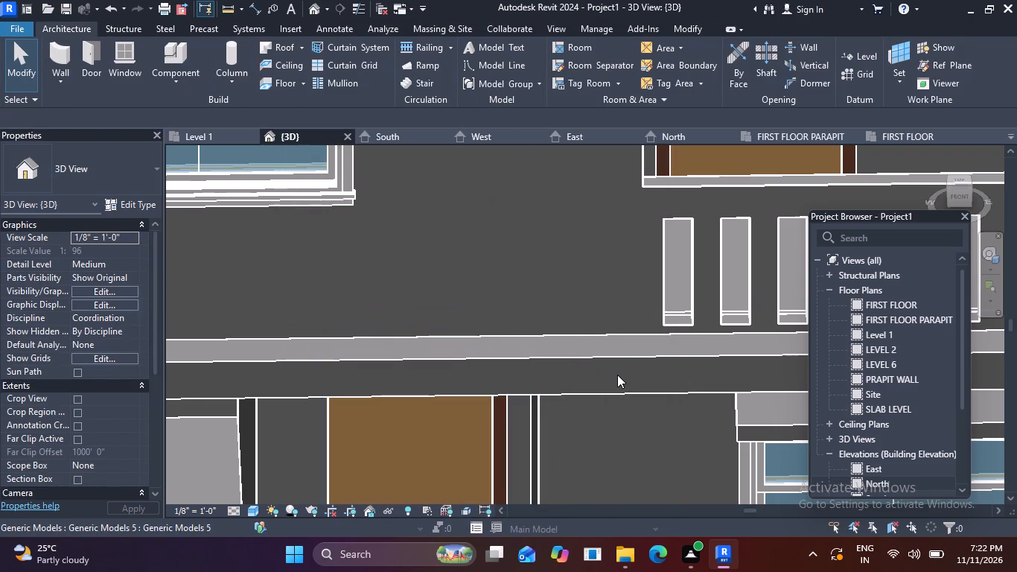
Set the Reveal type's profile to Reveal-Brick Course : 2 Bricks for the reveal below the first-floor window.
{"action": "scroll", "coordinate": [617, 372], "scroll_direction": "down", "scroll_amount": 3}
{"action": "middle_click_drag", "start_coordinate": [631, 380], "coordinate": [657, 387]}
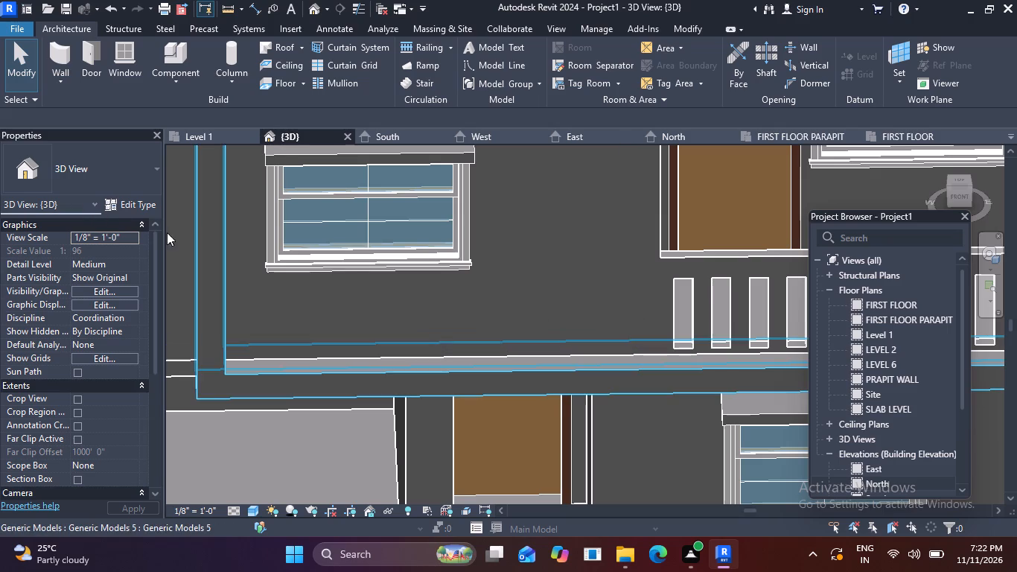
{"action": "left_click", "coordinate": [127, 206]}
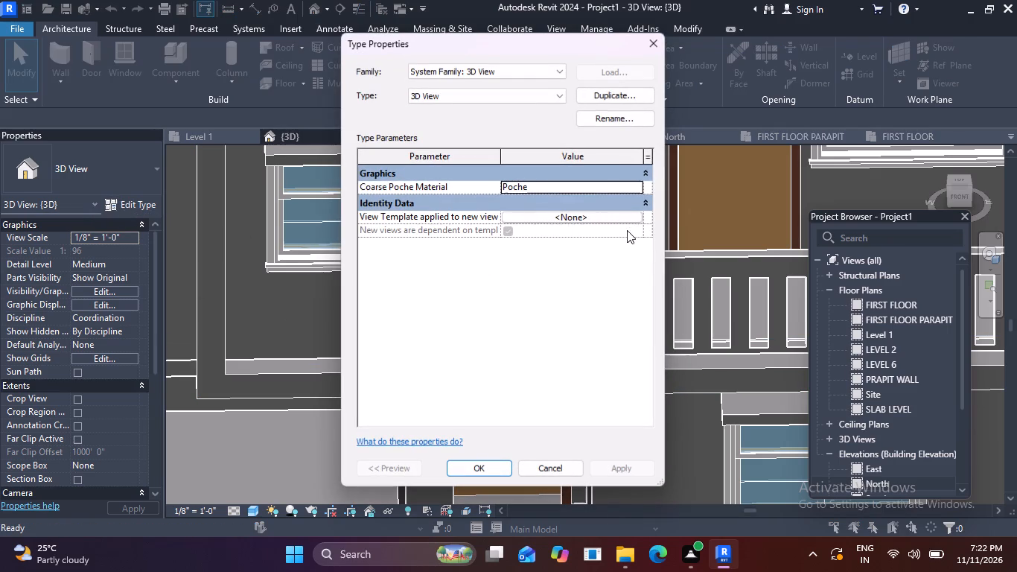
{"action": "left_click", "coordinate": [482, 467]}
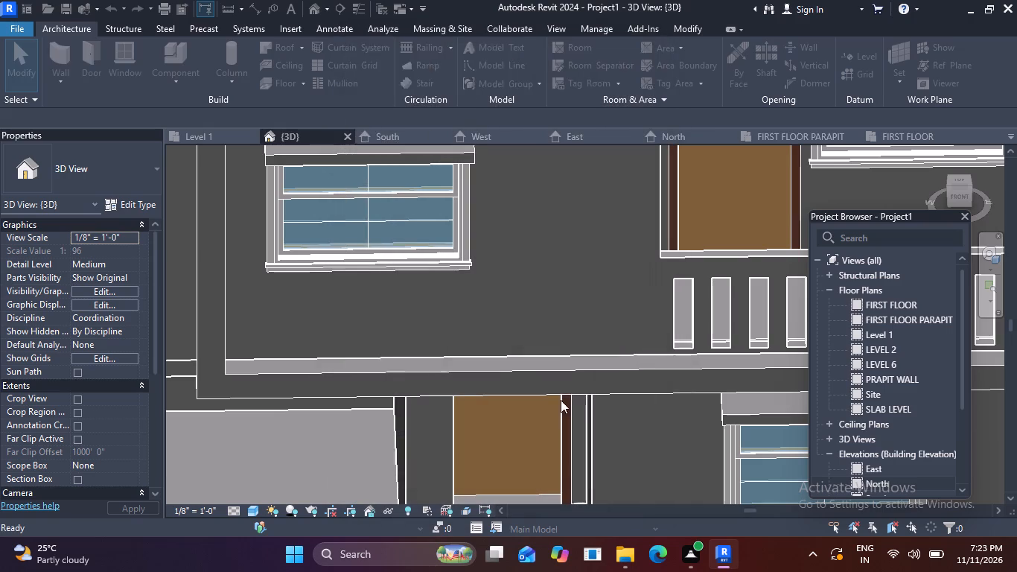
{"action": "left_click", "coordinate": [628, 331]}
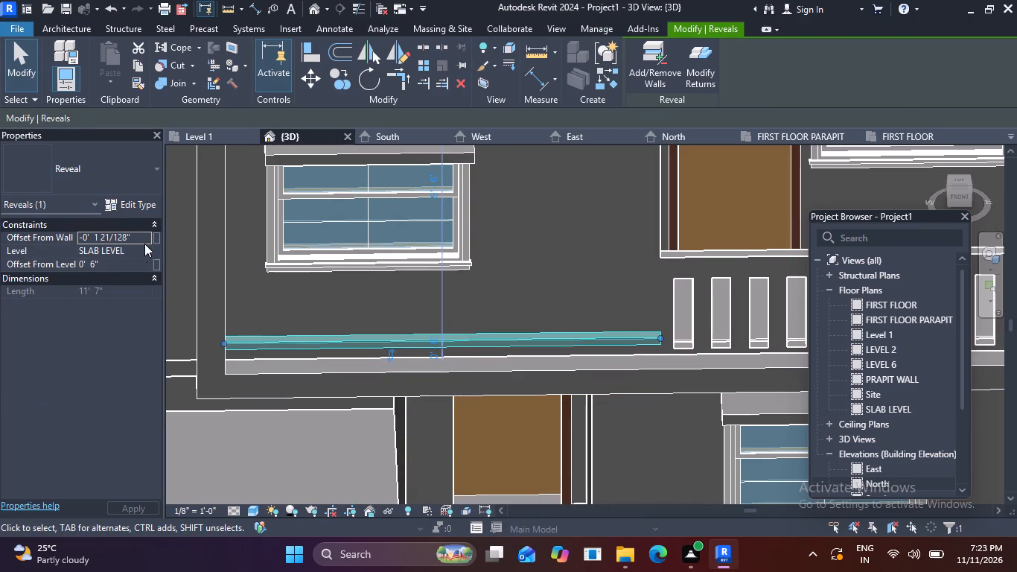
{"action": "left_click", "coordinate": [144, 206]}
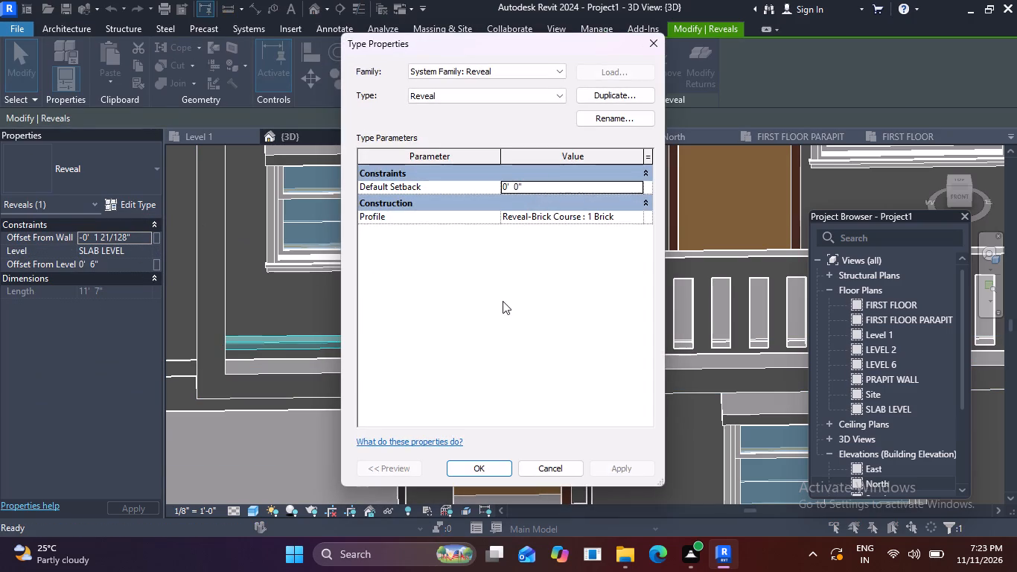
{"action": "left_click", "coordinate": [622, 214]}
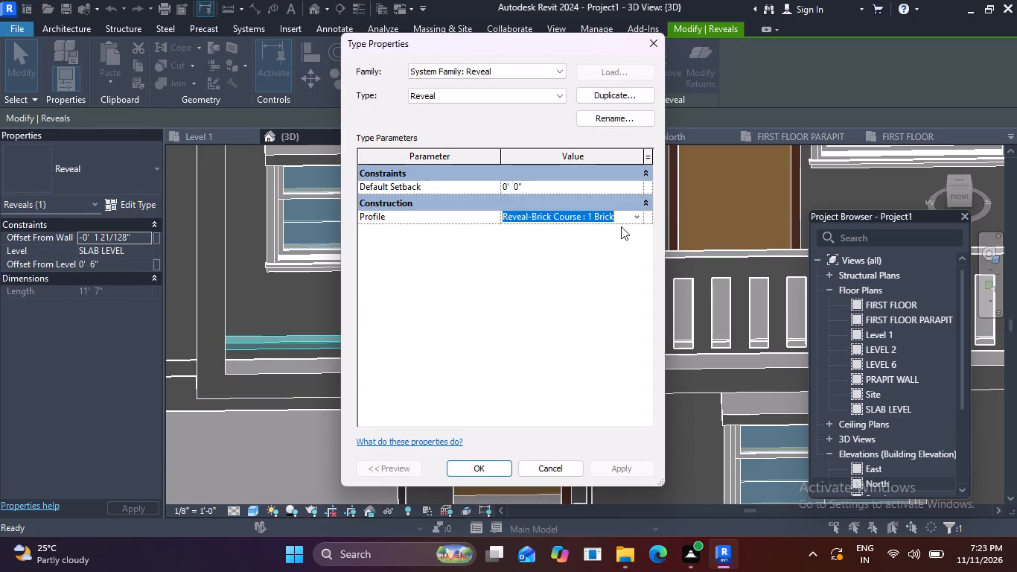
{"action": "left_click", "coordinate": [633, 218]}
{"action": "left_click", "coordinate": [604, 261]}
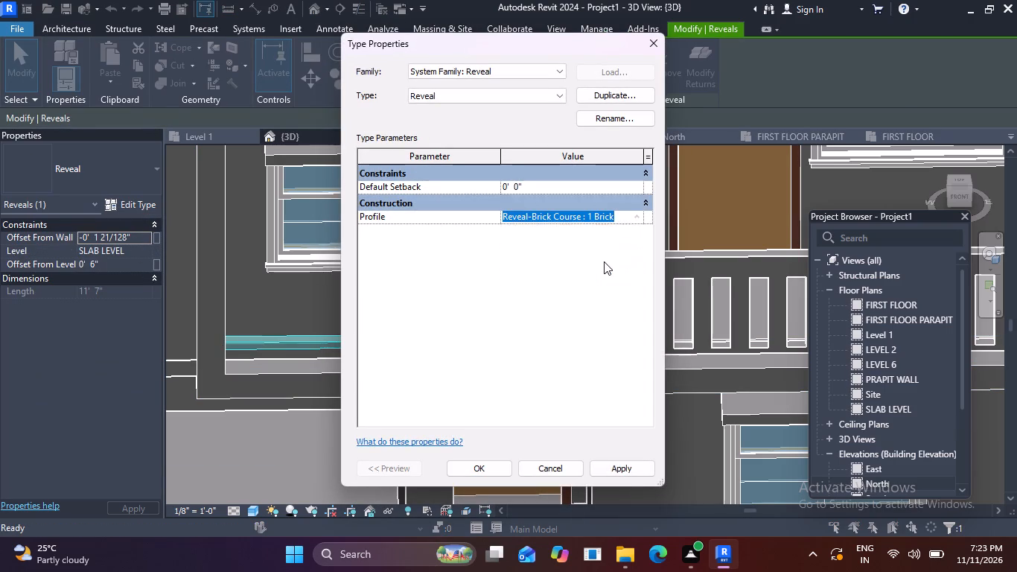
{"action": "left_click", "coordinate": [635, 465]}
{"action": "left_click", "coordinate": [490, 467]}
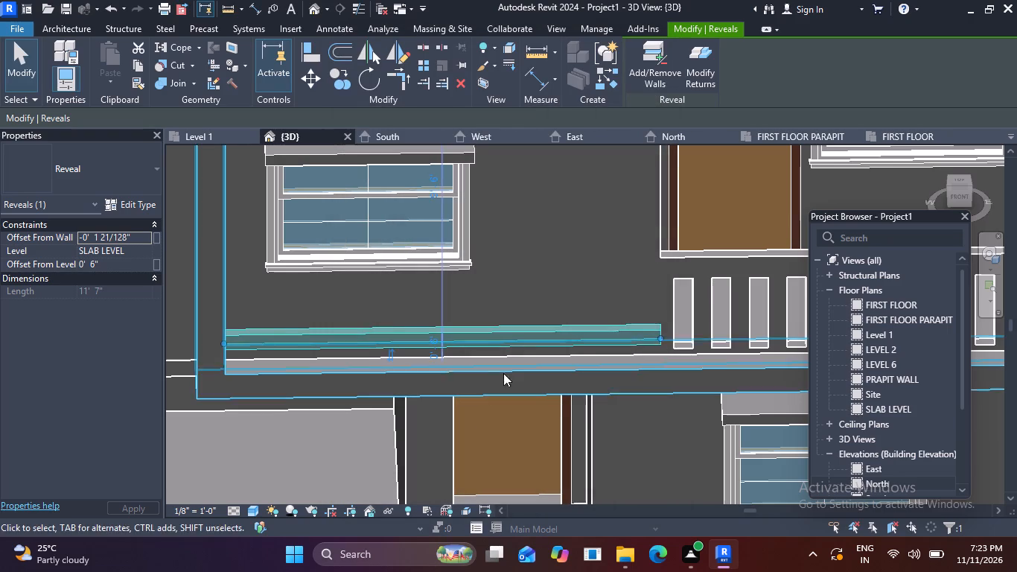
{"action": "key", "text": "Escape"}
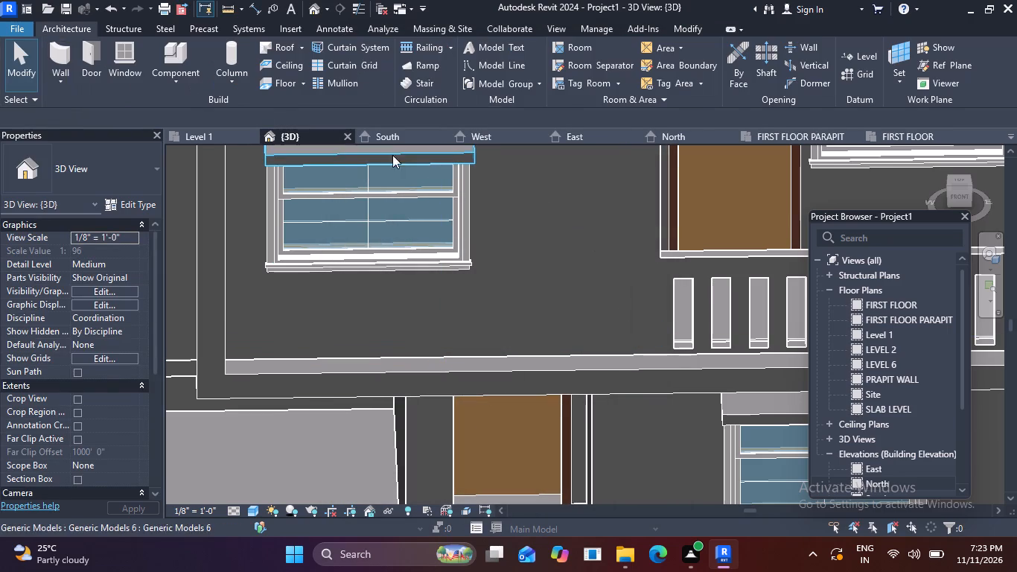
Set the Reveal type's profile to Default for the reveal below the first-floor window.
{"action": "left_click", "coordinate": [403, 348]}
{"action": "left_click", "coordinate": [151, 206]}
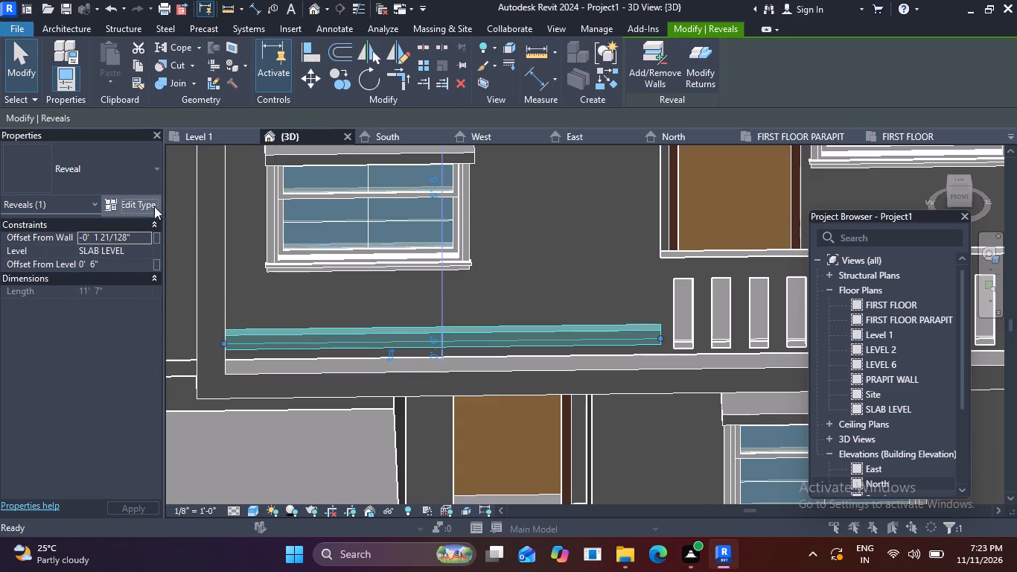
{"action": "left_click", "coordinate": [613, 216]}
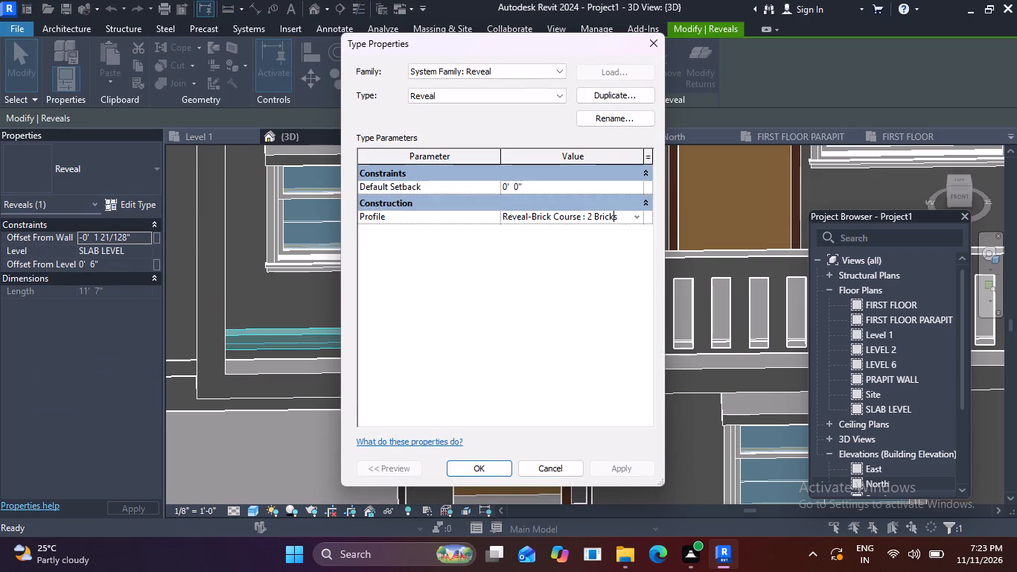
{"action": "left_click", "coordinate": [636, 217]}
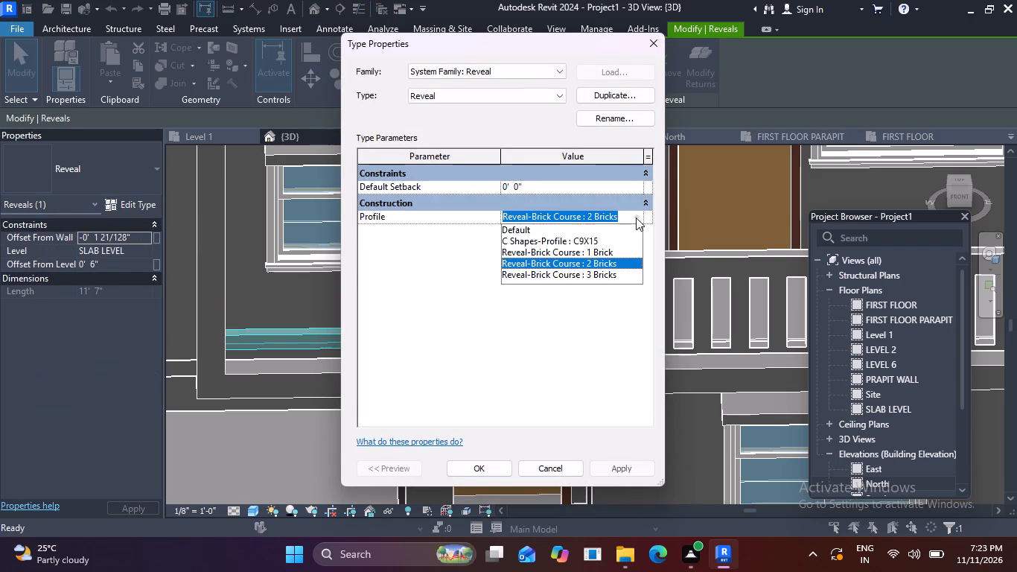
{"action": "left_click", "coordinate": [534, 225]}
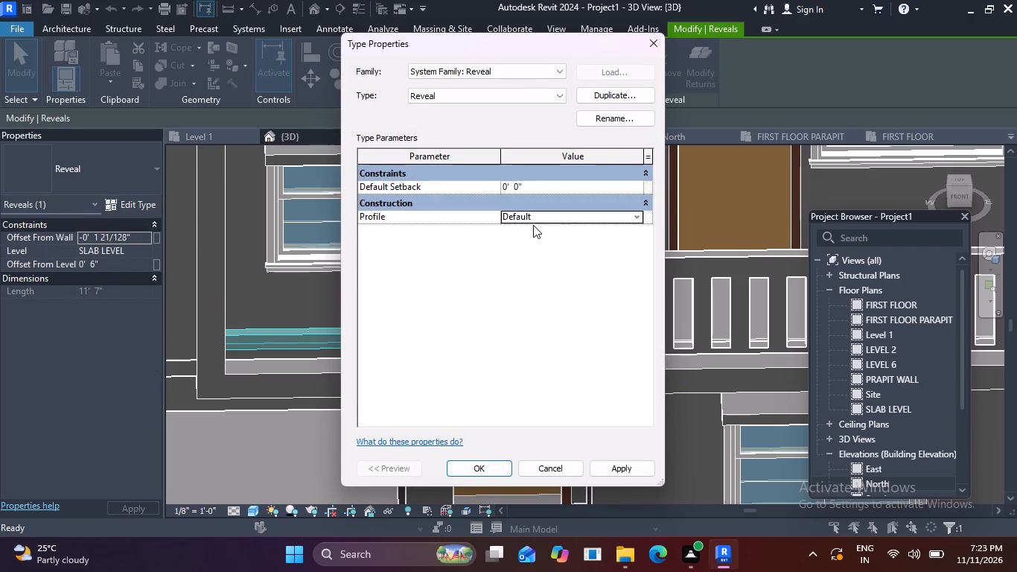
{"action": "left_click", "coordinate": [625, 465]}
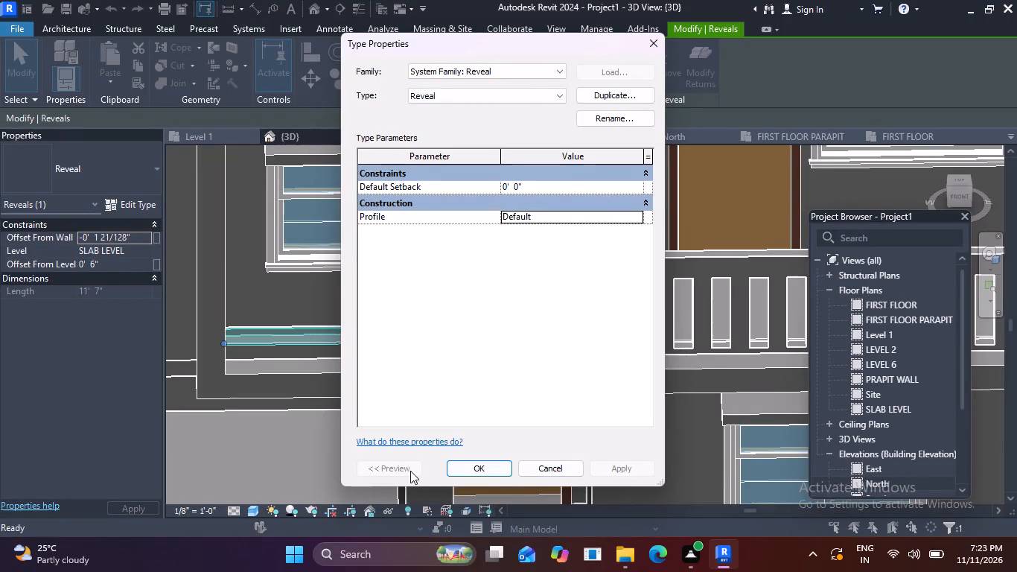
{"action": "left_click", "coordinate": [504, 467]}
{"action": "key", "text": "Escape"}
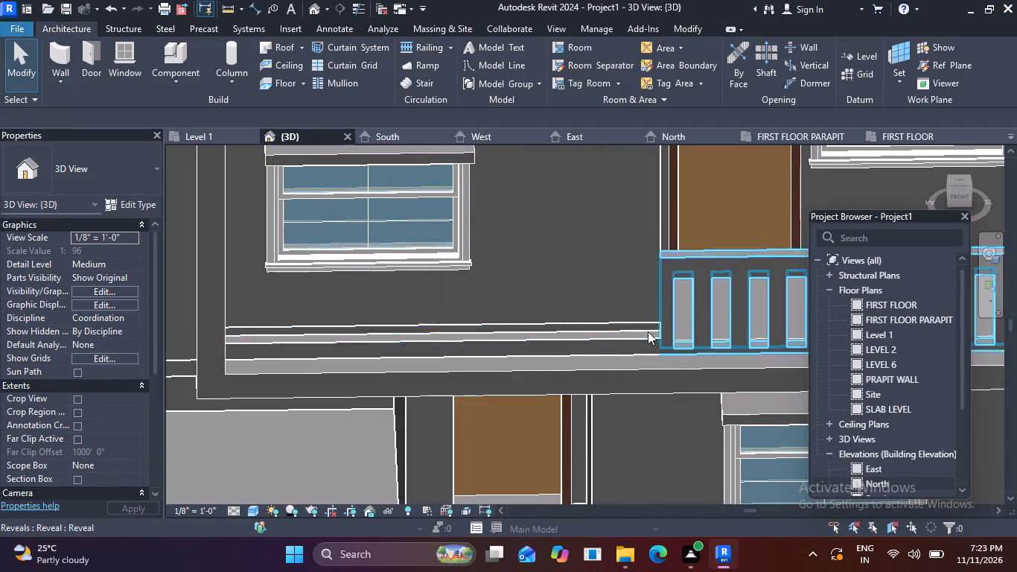
Examine the reveal below the first-floor window in 3D, from the front and from an oblique right-hand angle.
{"action": "scroll", "coordinate": [658, 328], "scroll_direction": "up", "scroll_amount": 3}
{"action": "middle_click_drag", "start_coordinate": [686, 404], "coordinate": [920, 401]}
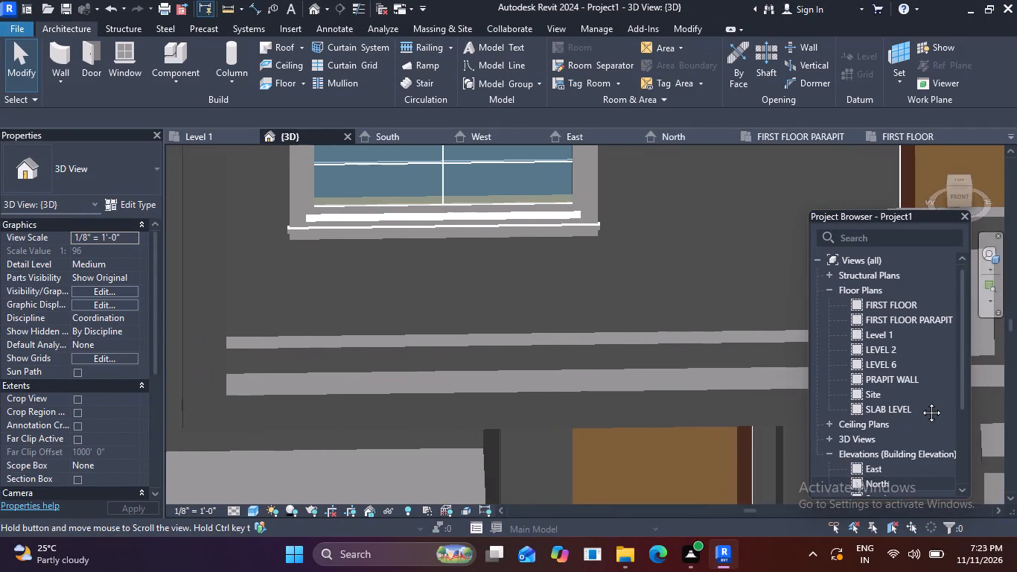
{"action": "middle_click_drag", "start_coordinate": [920, 401], "coordinate": [944, 395]}
{"action": "scroll", "coordinate": [529, 344], "scroll_direction": "down", "scroll_amount": 1}
{"action": "middle_click_drag", "start_coordinate": [526, 350], "coordinate": [512, 386]}
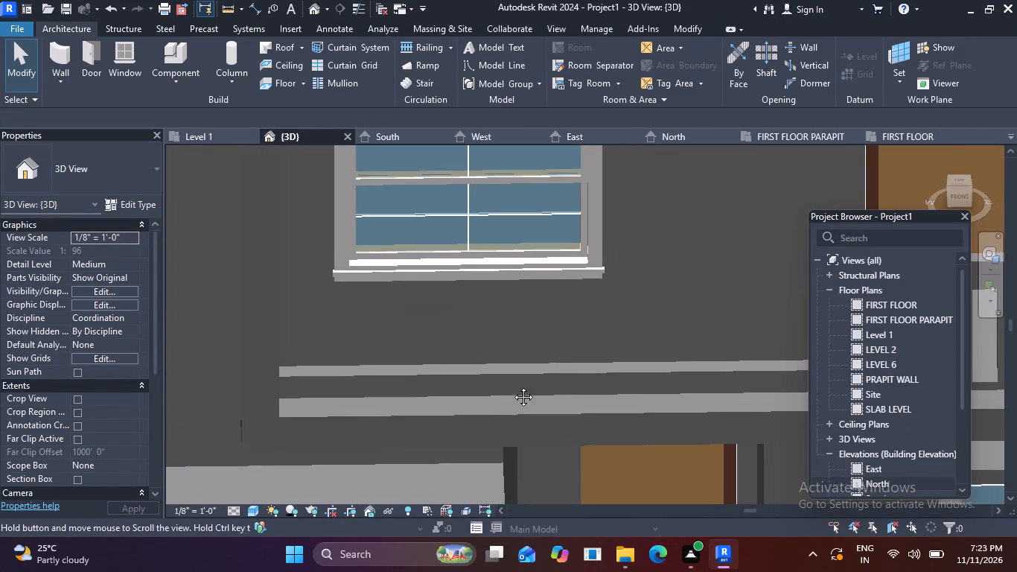
{"action": "middle_click_drag", "start_coordinate": [512, 386], "coordinate": [513, 387]}
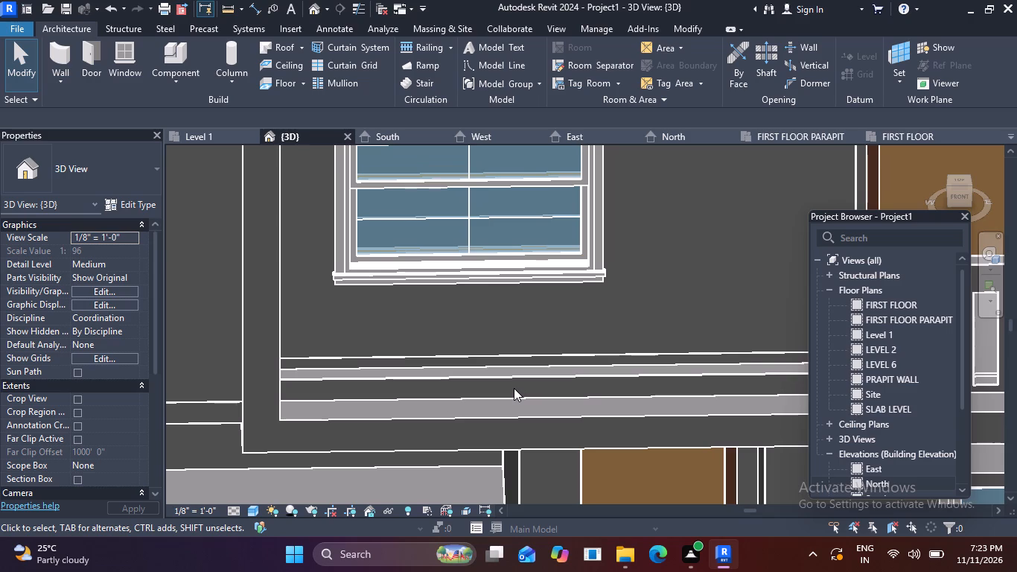
{"action": "scroll", "coordinate": [437, 379], "scroll_direction": "down", "scroll_amount": 1}
{"action": "middle_click_drag", "start_coordinate": [474, 390], "coordinate": [434, 410]}
{"action": "scroll", "coordinate": [640, 381], "scroll_direction": "up", "scroll_amount": 3}
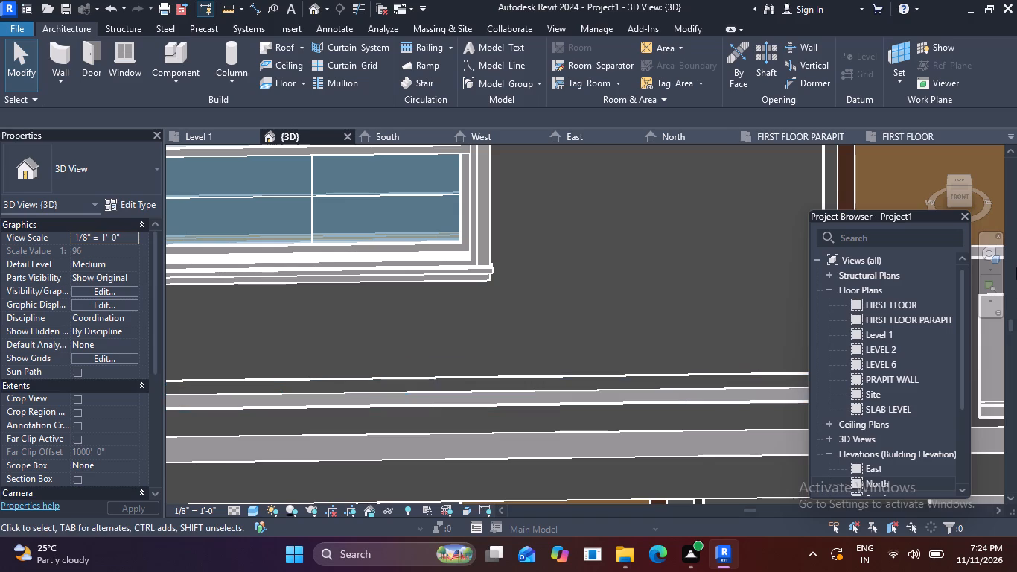
{"action": "scroll", "coordinate": [931, 411], "scroll_direction": "down", "scroll_amount": 3}
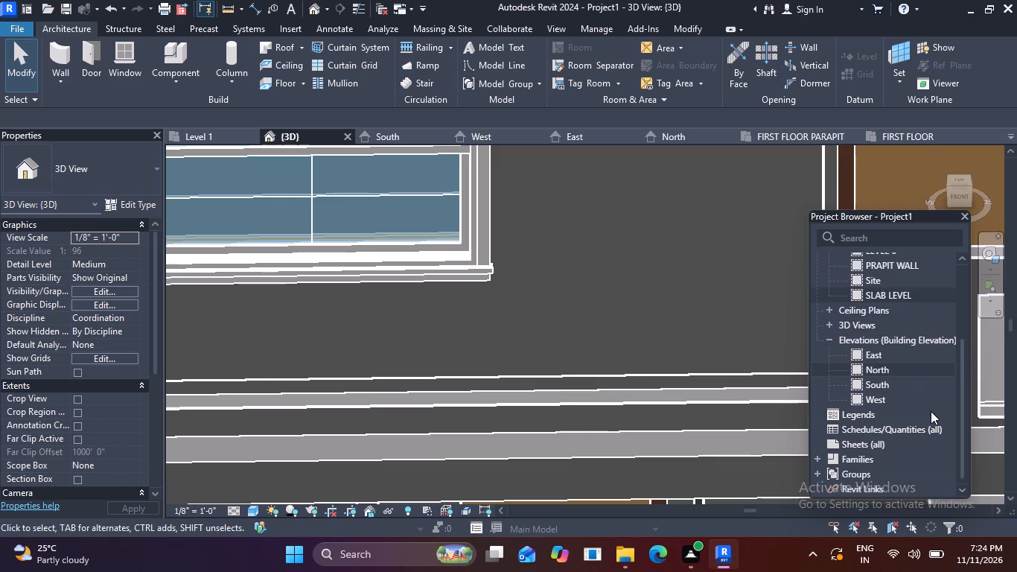
{"action": "scroll", "coordinate": [931, 411], "scroll_direction": "down", "scroll_amount": 4}
{"action": "left_click", "coordinate": [680, 387]}
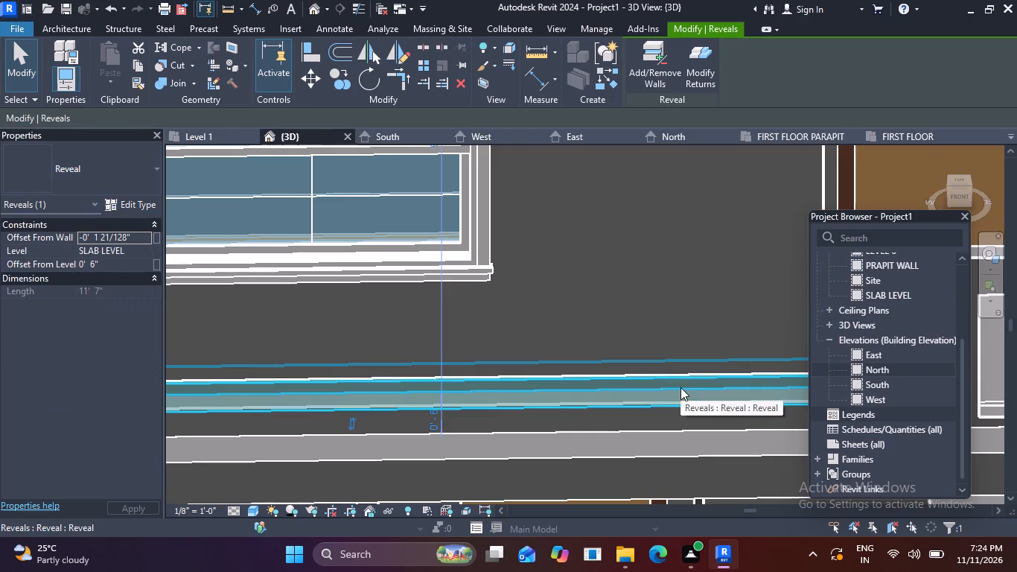
{"action": "scroll", "coordinate": [892, 346], "scroll_direction": "down", "scroll_amount": 5}
{"action": "scroll", "coordinate": [892, 346], "scroll_direction": "up", "scroll_amount": 4}
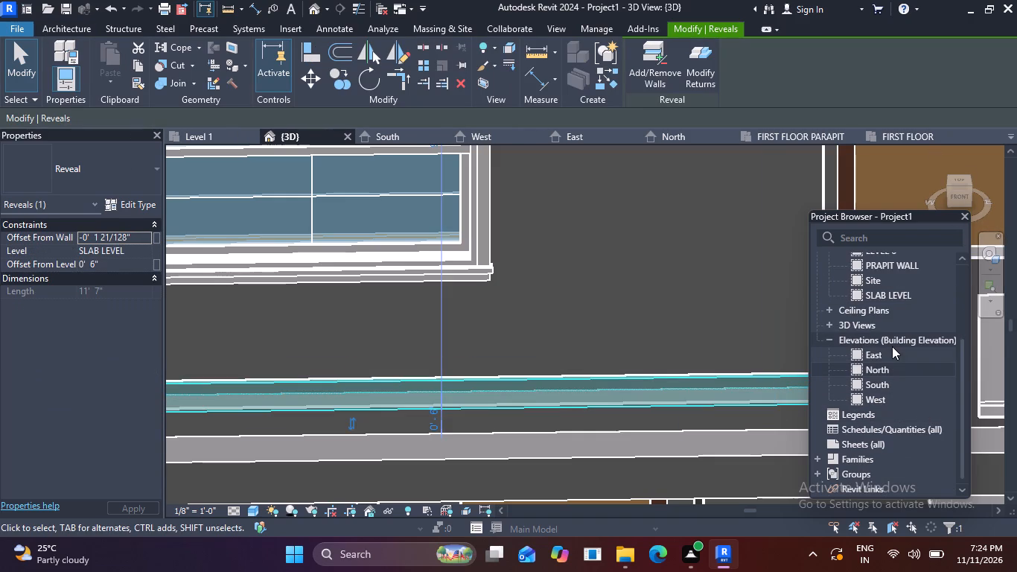
{"action": "scroll", "coordinate": [892, 346], "scroll_direction": "up", "scroll_amount": 1}
{"action": "scroll", "coordinate": [616, 319], "scroll_direction": "down", "scroll_amount": 4}
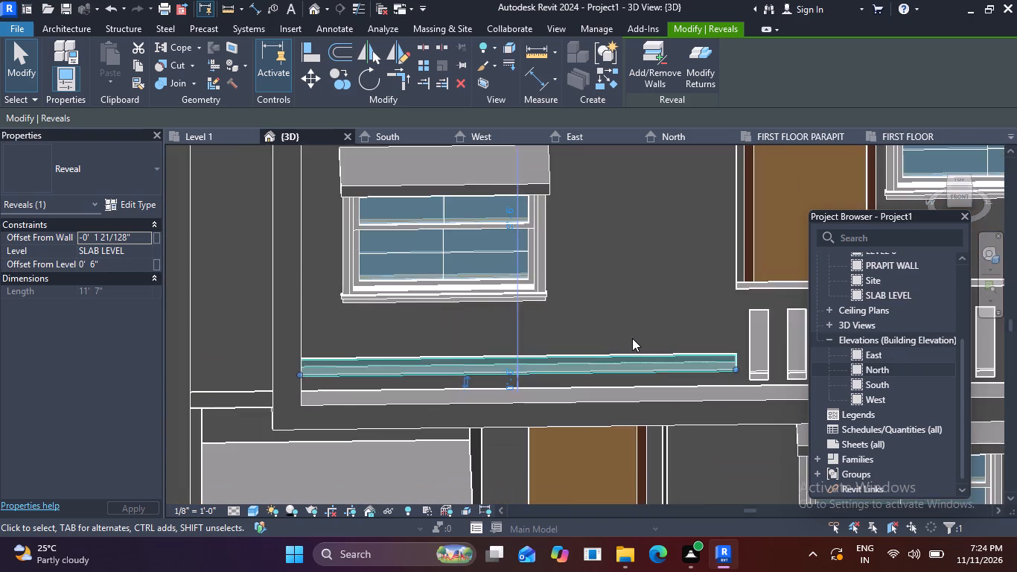
{"action": "middle_click_drag", "start_coordinate": [632, 338], "coordinate": [606, 327]}
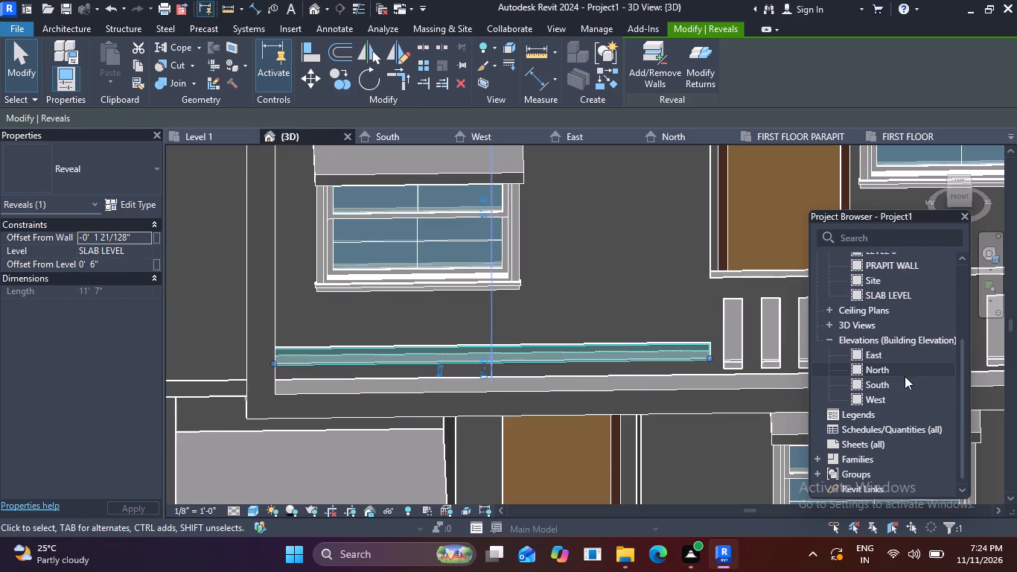
{"action": "scroll", "coordinate": [902, 381], "scroll_direction": "down", "scroll_amount": 4}
{"action": "scroll", "coordinate": [703, 326], "scroll_direction": "up", "scroll_amount": 2}
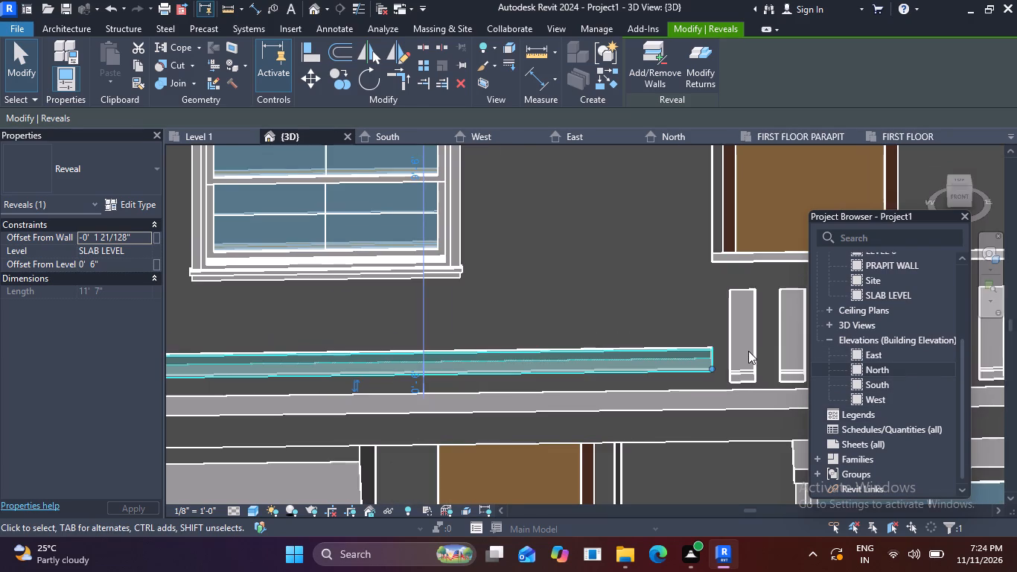
{"action": "middle_click_drag", "start_coordinate": [751, 359], "coordinate": [611, 241], "text": "shift"}
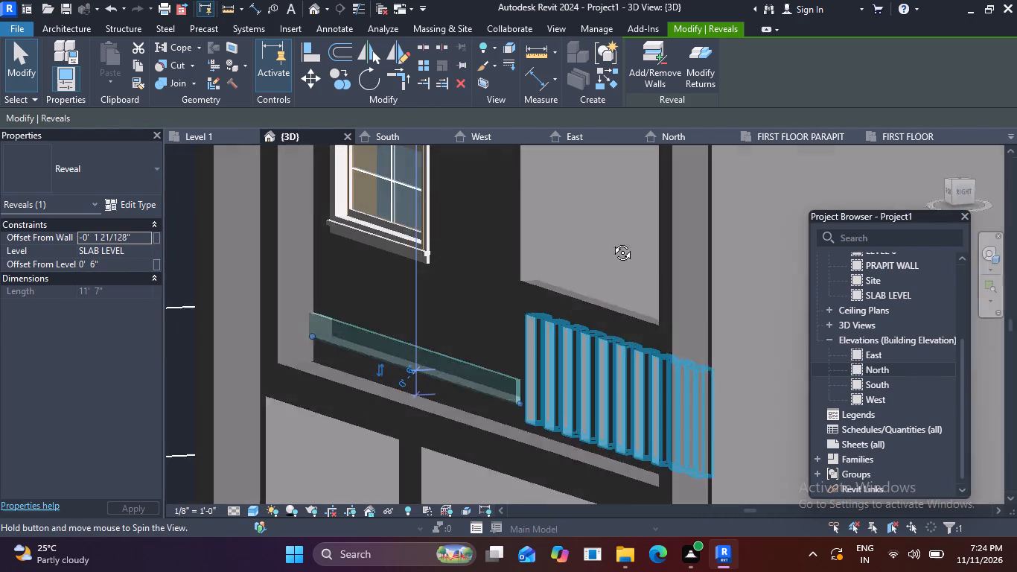
{"action": "middle_click_drag", "start_coordinate": [611, 241], "coordinate": [610, 229], "text": "shift"}
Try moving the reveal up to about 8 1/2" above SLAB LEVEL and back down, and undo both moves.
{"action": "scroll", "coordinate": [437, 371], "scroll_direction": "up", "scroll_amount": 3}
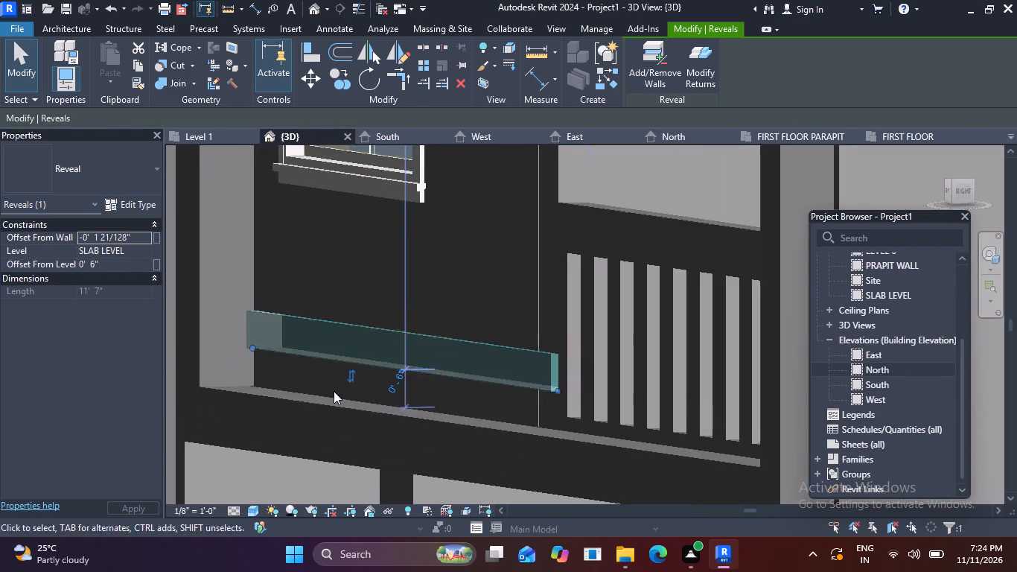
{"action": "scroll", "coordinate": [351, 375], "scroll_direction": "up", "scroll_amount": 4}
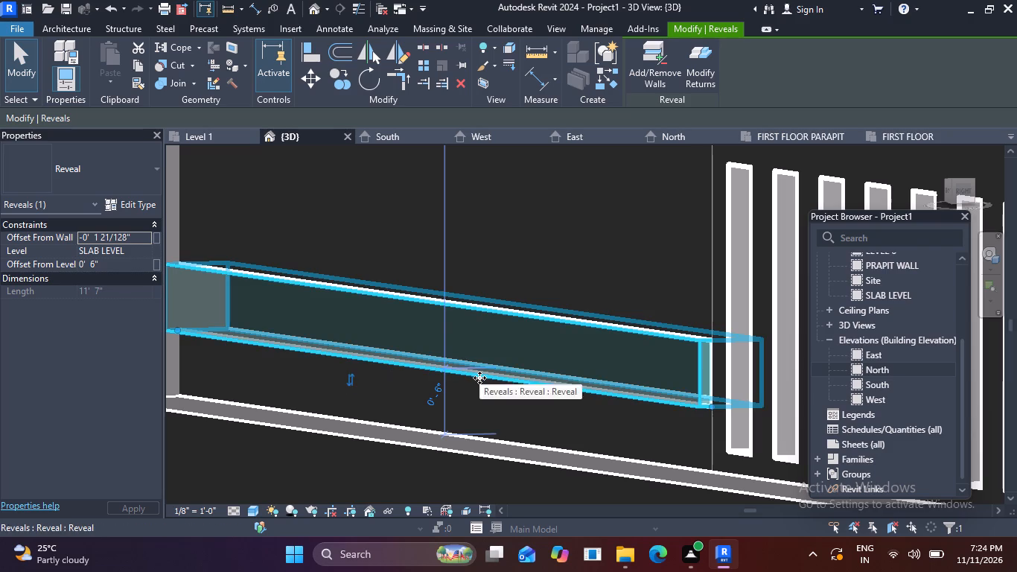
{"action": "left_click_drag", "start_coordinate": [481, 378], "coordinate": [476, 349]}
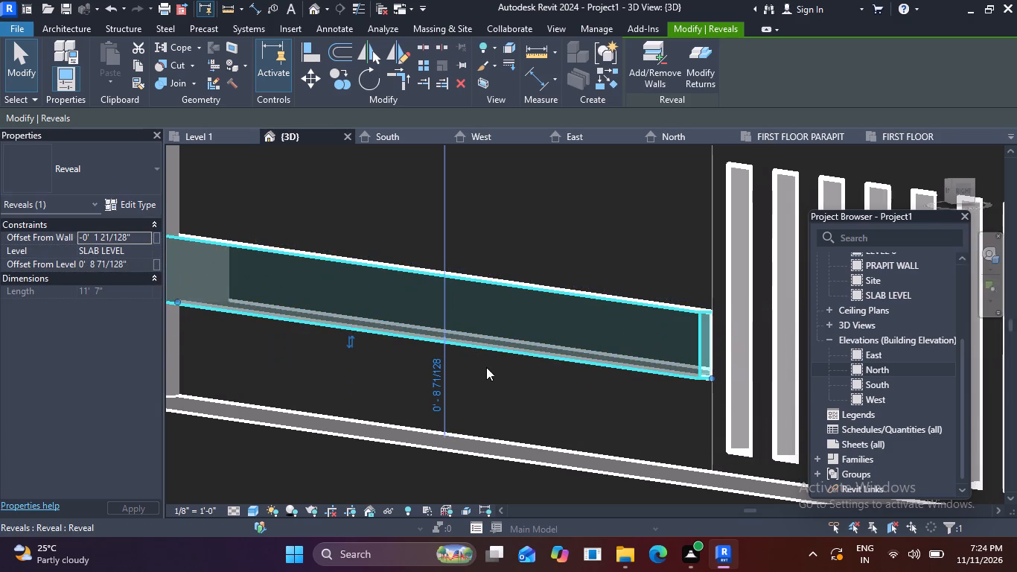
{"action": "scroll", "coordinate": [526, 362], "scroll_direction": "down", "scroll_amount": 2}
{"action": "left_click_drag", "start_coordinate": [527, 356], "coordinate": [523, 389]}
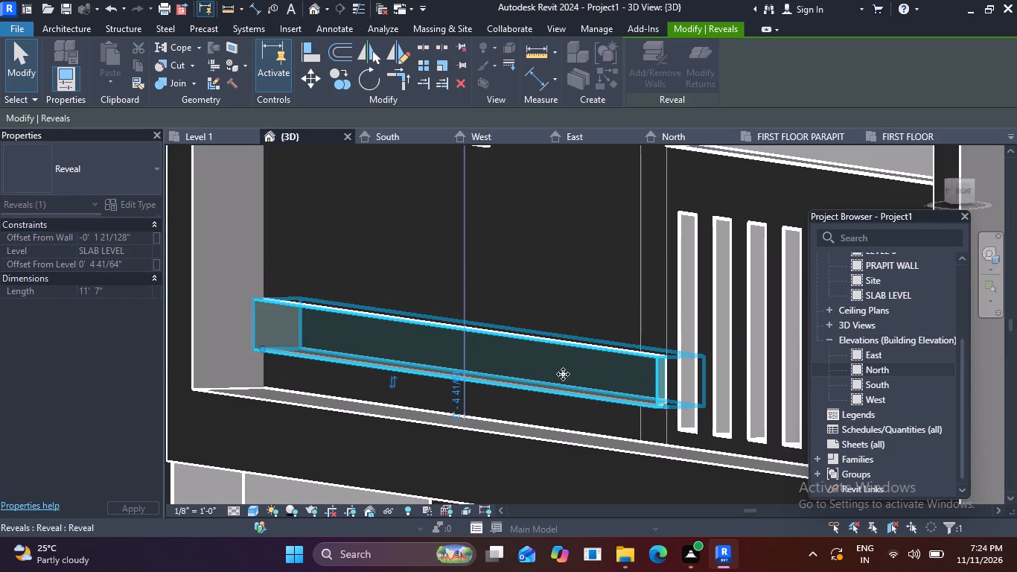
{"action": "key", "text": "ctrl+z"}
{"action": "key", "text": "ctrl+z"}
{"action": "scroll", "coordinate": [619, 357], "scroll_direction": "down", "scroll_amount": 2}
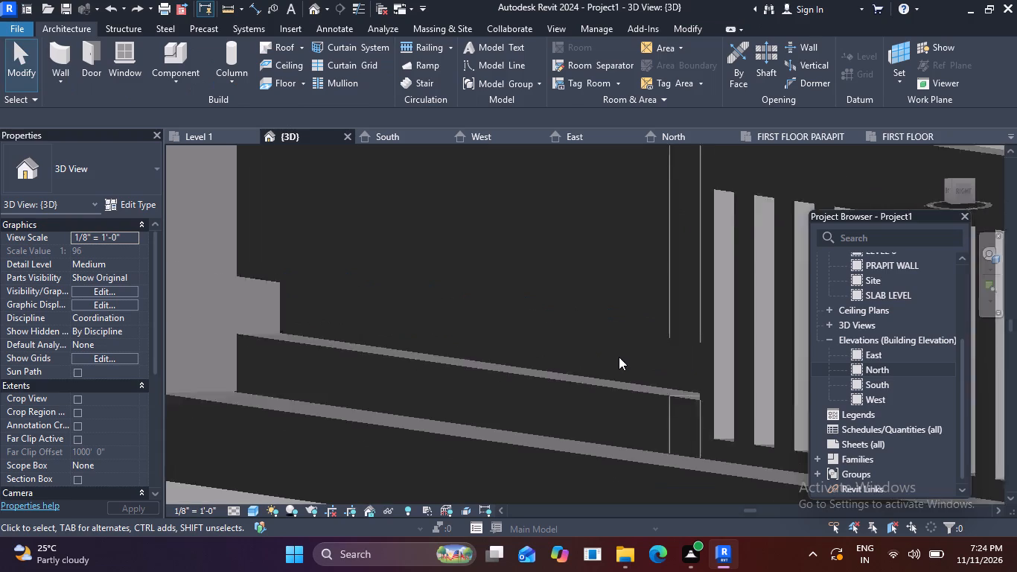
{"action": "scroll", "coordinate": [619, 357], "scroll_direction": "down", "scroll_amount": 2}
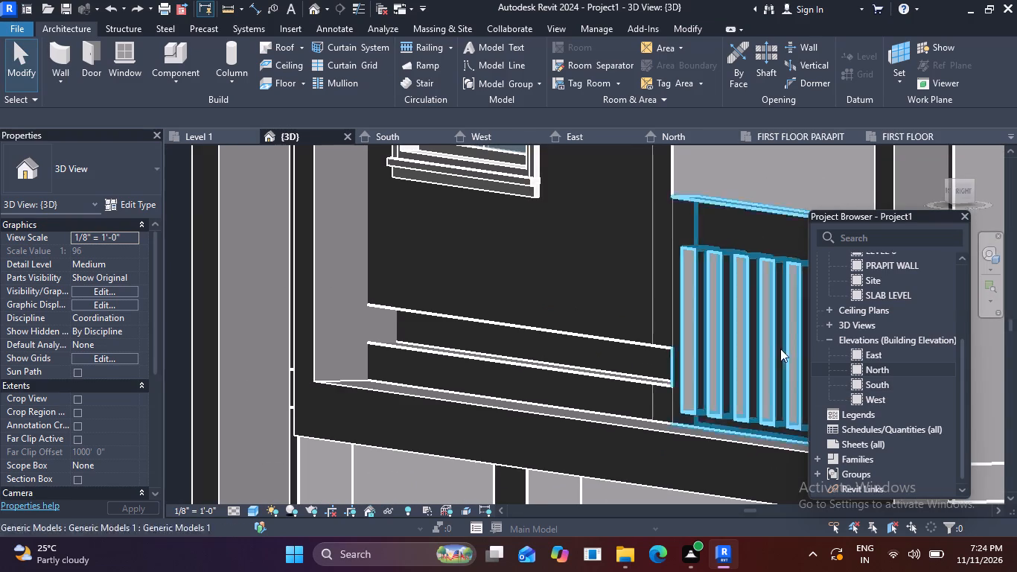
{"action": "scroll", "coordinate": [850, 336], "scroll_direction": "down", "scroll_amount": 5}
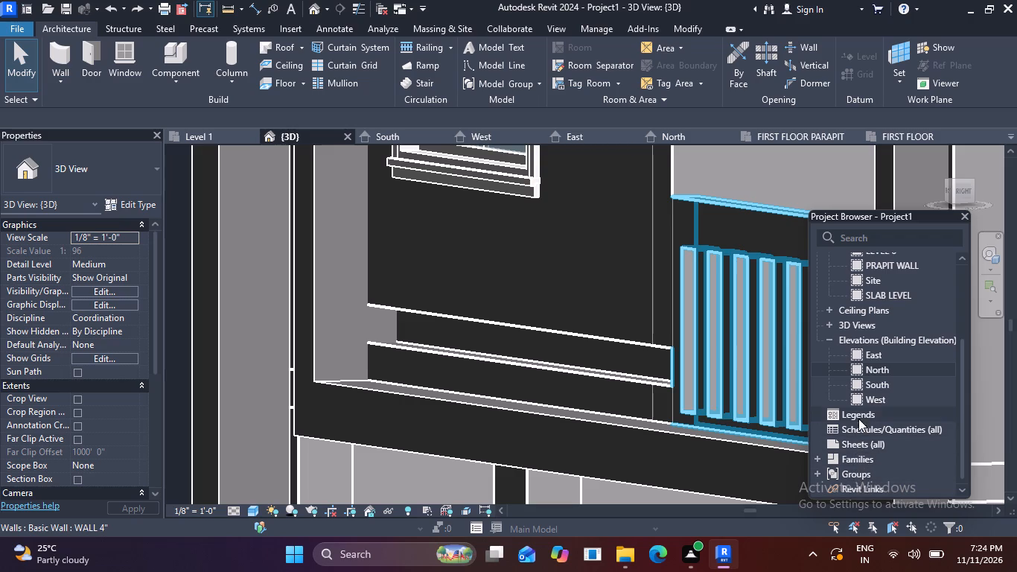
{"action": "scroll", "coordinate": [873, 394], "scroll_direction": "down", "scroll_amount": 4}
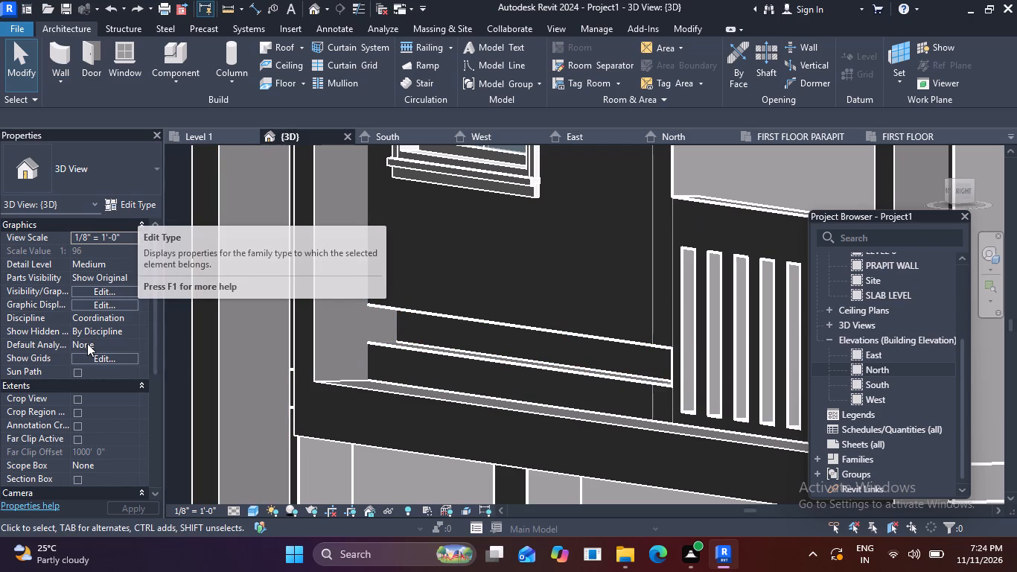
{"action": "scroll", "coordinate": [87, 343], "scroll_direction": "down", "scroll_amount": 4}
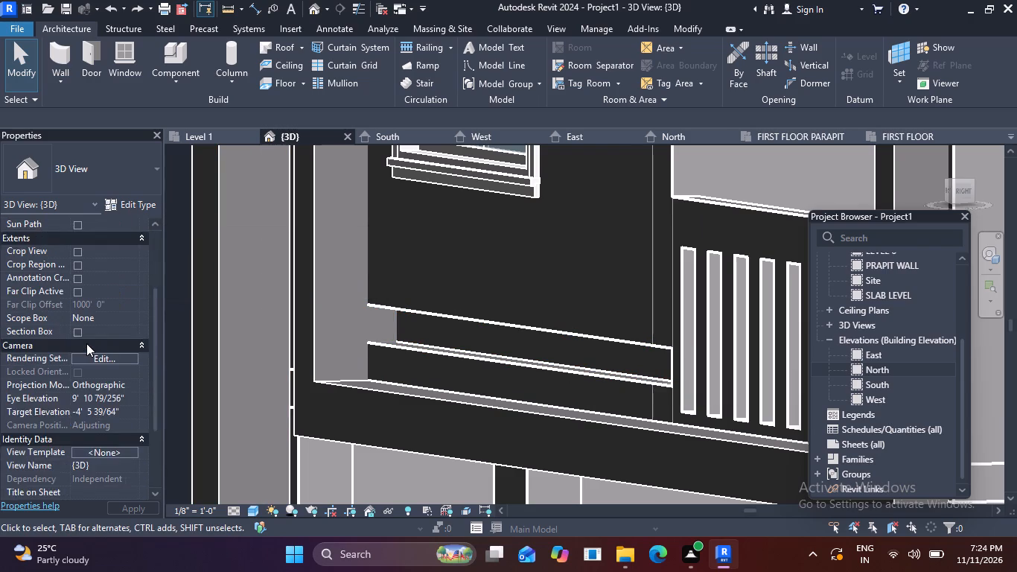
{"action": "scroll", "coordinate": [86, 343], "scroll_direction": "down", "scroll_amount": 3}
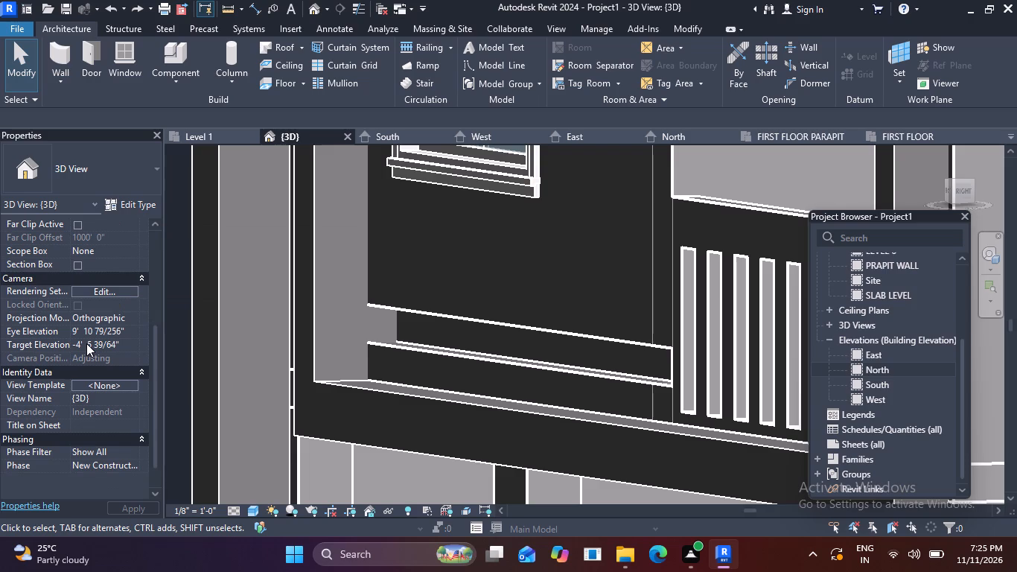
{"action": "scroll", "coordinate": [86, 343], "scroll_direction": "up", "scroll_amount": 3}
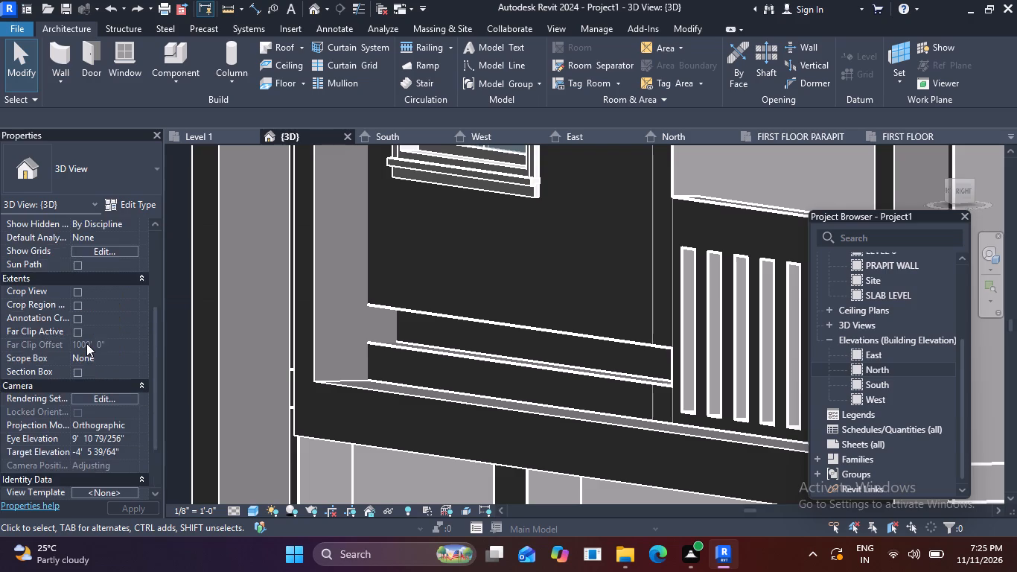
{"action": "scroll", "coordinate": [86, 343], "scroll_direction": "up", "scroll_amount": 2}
Select the reveal below the first-floor window and review its constraint and dimension properties.
{"action": "left_click", "coordinate": [474, 318]}
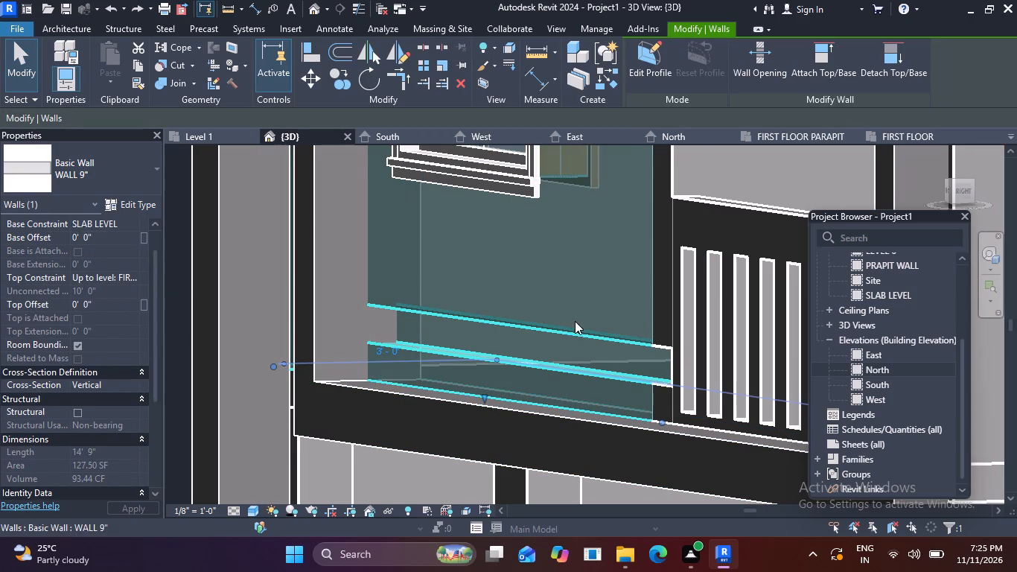
{"action": "key", "text": "grave"}
{"action": "key", "text": "Escape"}
{"action": "left_click", "coordinate": [632, 345]}
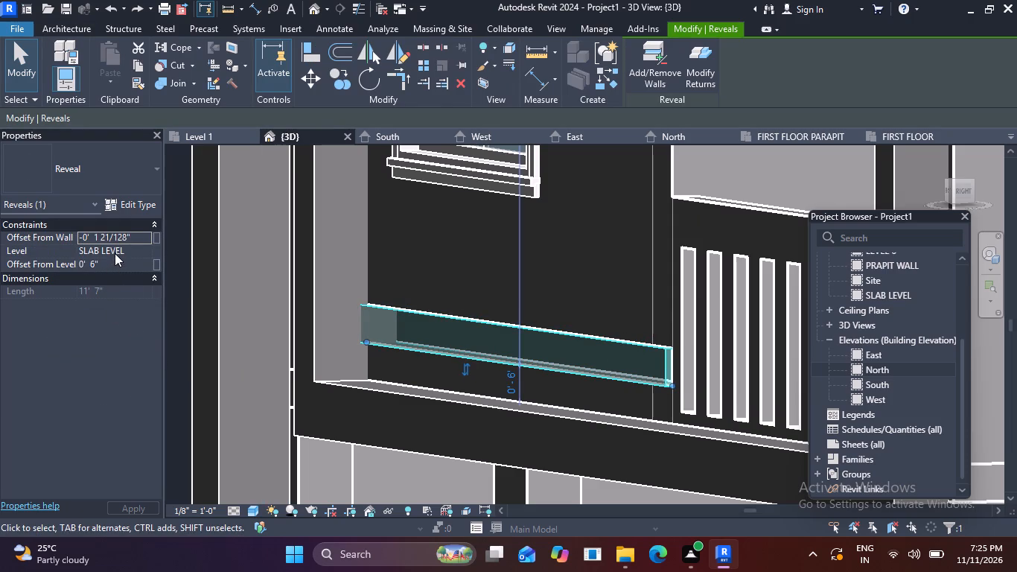
{"action": "left_click", "coordinate": [153, 276]}
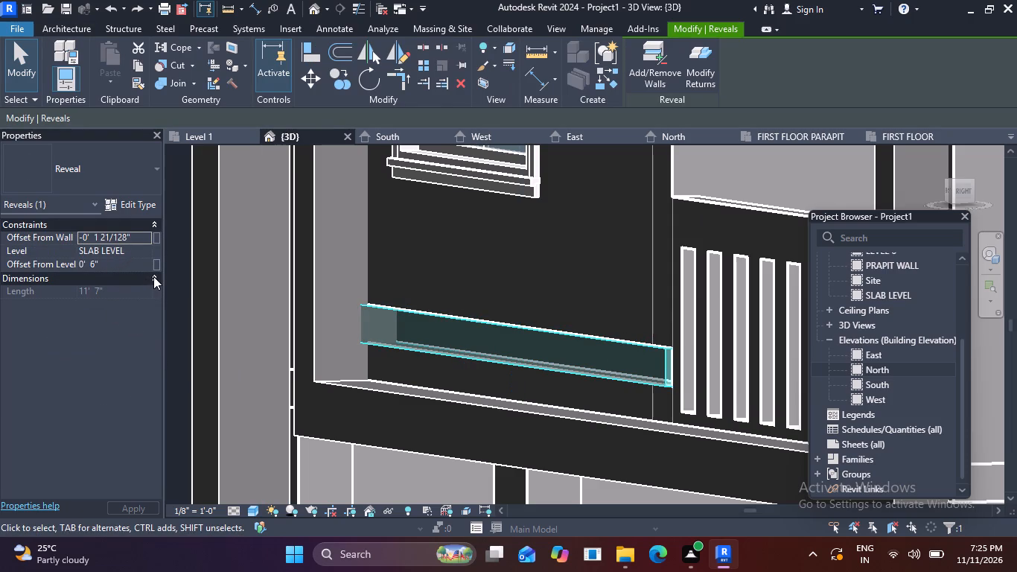
{"action": "left_click", "coordinate": [153, 276]}
{"action": "left_click", "coordinate": [156, 221]}
{"action": "left_click", "coordinate": [156, 221]}
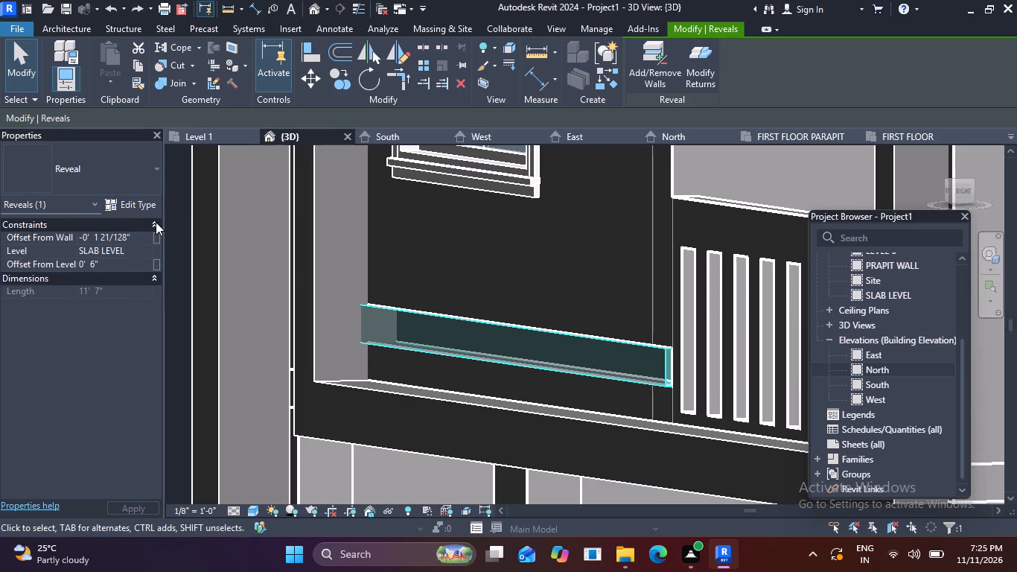
{"action": "left_click", "coordinate": [152, 276]}
{"action": "left_click", "coordinate": [152, 276]}
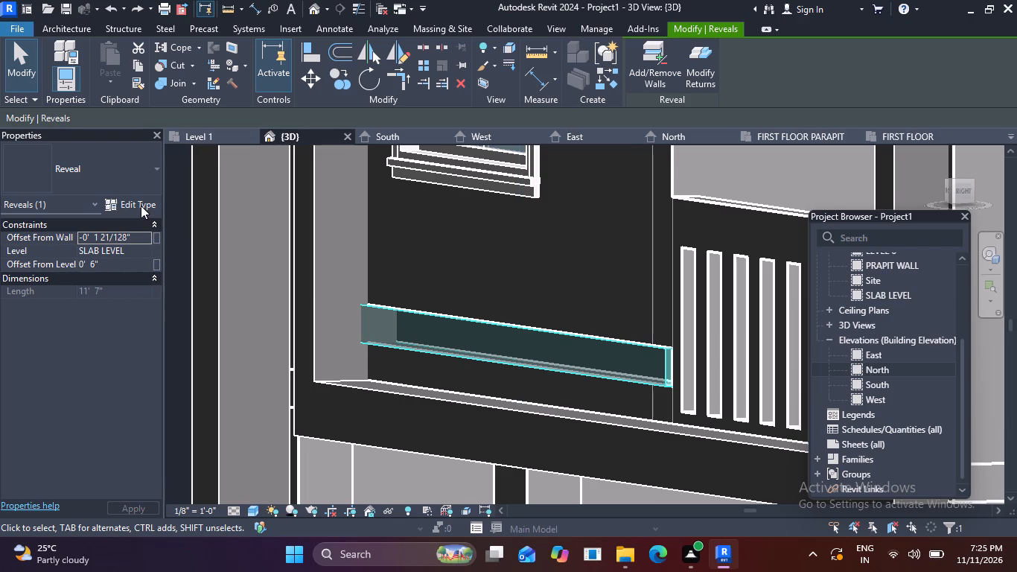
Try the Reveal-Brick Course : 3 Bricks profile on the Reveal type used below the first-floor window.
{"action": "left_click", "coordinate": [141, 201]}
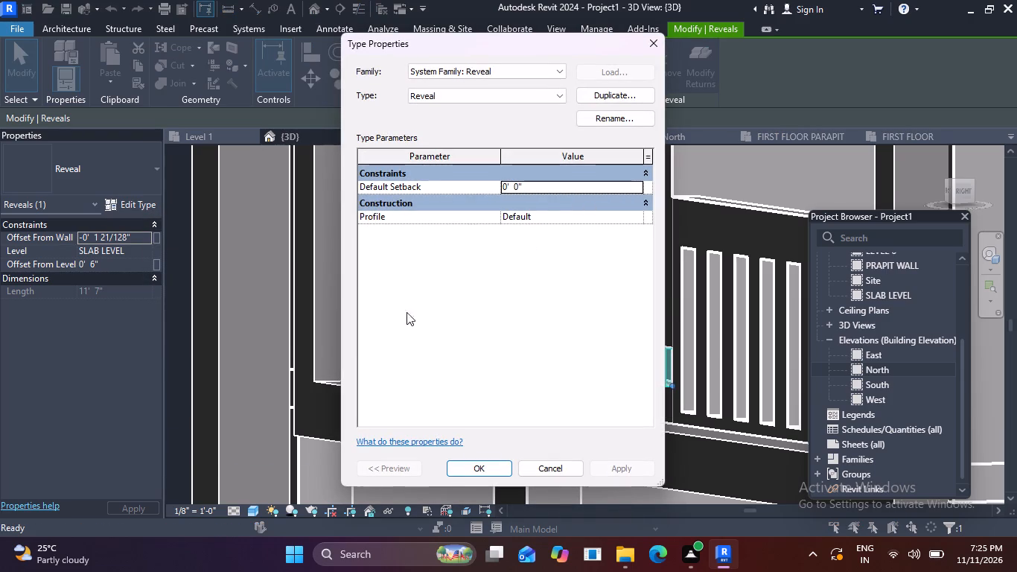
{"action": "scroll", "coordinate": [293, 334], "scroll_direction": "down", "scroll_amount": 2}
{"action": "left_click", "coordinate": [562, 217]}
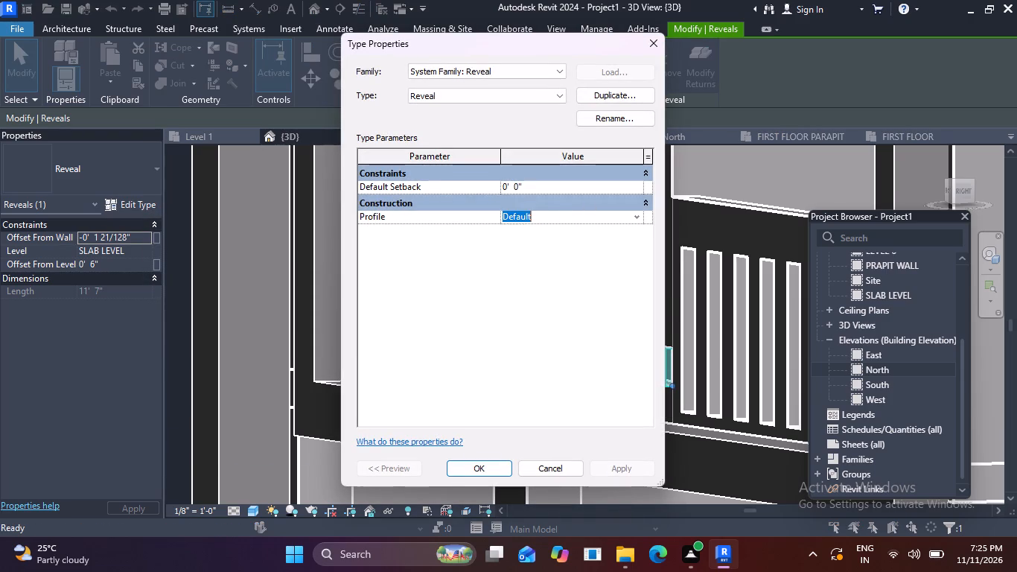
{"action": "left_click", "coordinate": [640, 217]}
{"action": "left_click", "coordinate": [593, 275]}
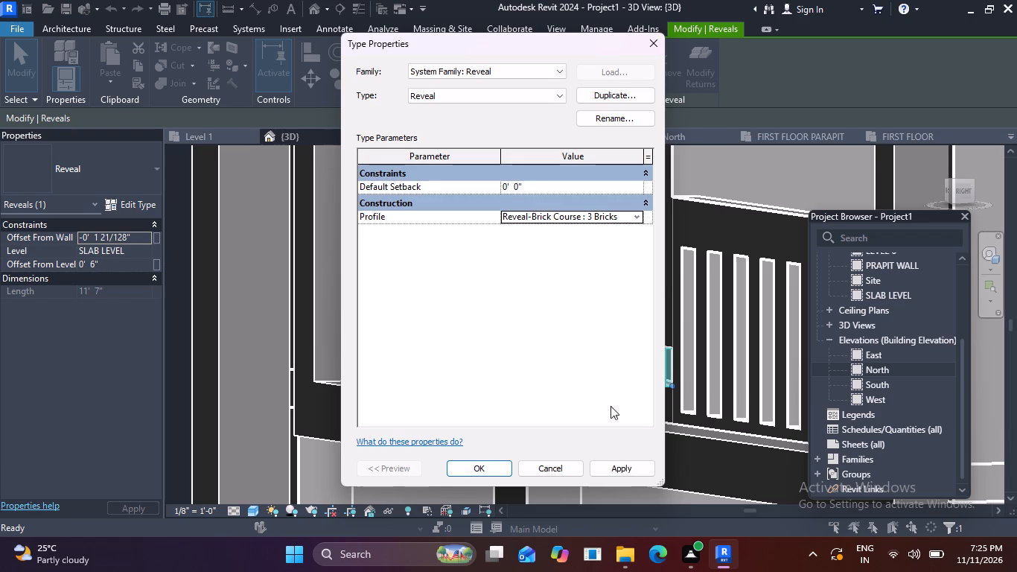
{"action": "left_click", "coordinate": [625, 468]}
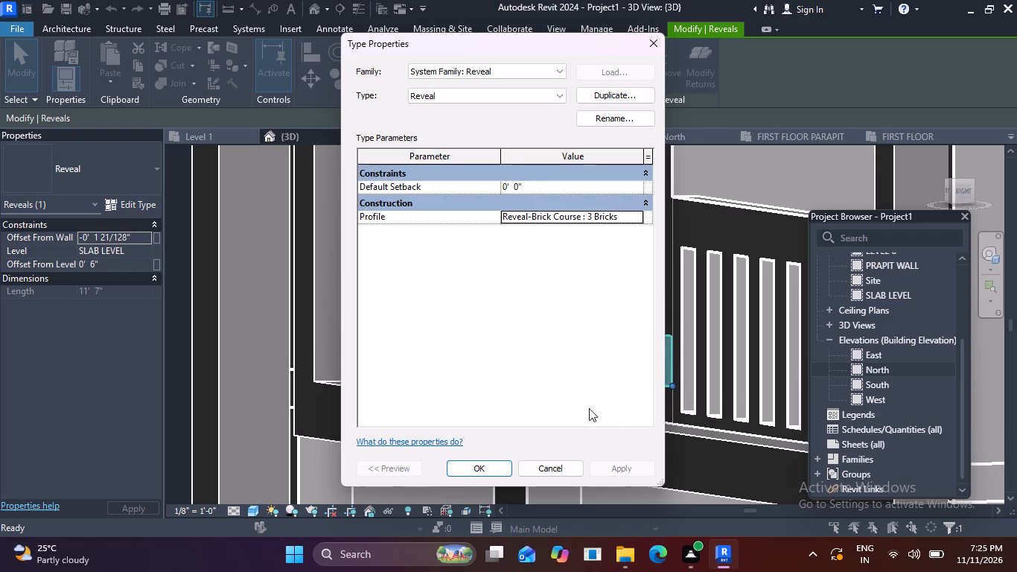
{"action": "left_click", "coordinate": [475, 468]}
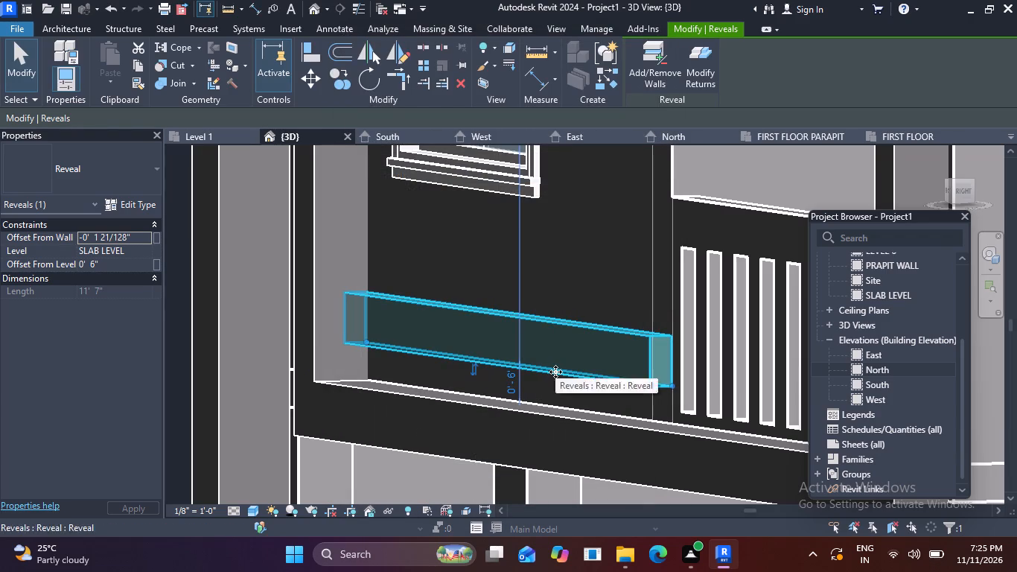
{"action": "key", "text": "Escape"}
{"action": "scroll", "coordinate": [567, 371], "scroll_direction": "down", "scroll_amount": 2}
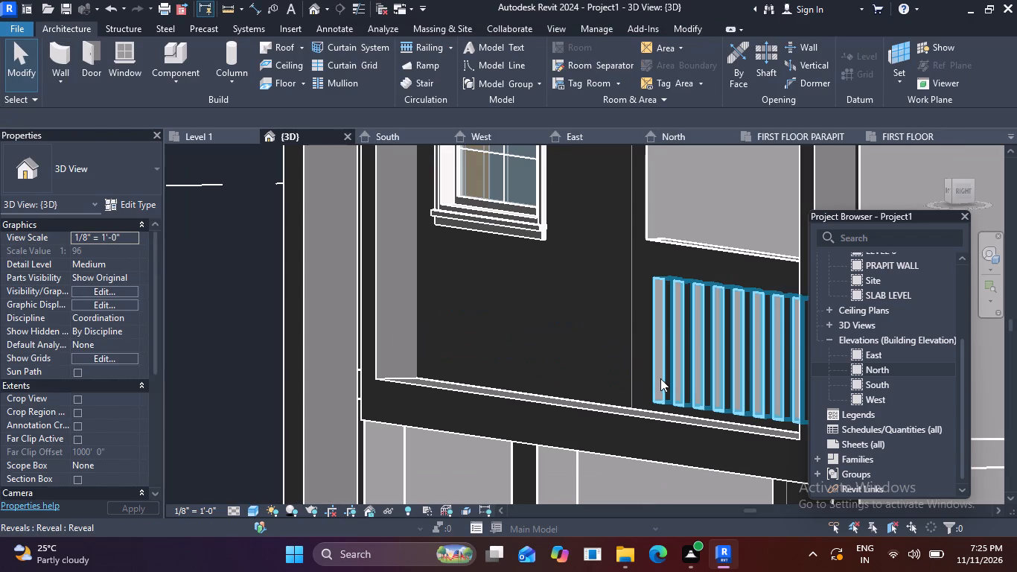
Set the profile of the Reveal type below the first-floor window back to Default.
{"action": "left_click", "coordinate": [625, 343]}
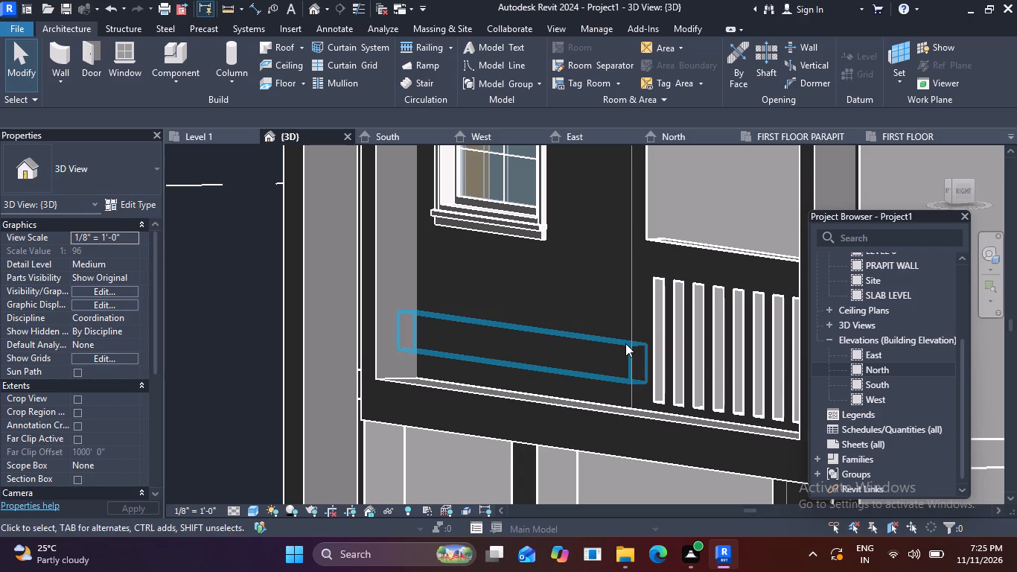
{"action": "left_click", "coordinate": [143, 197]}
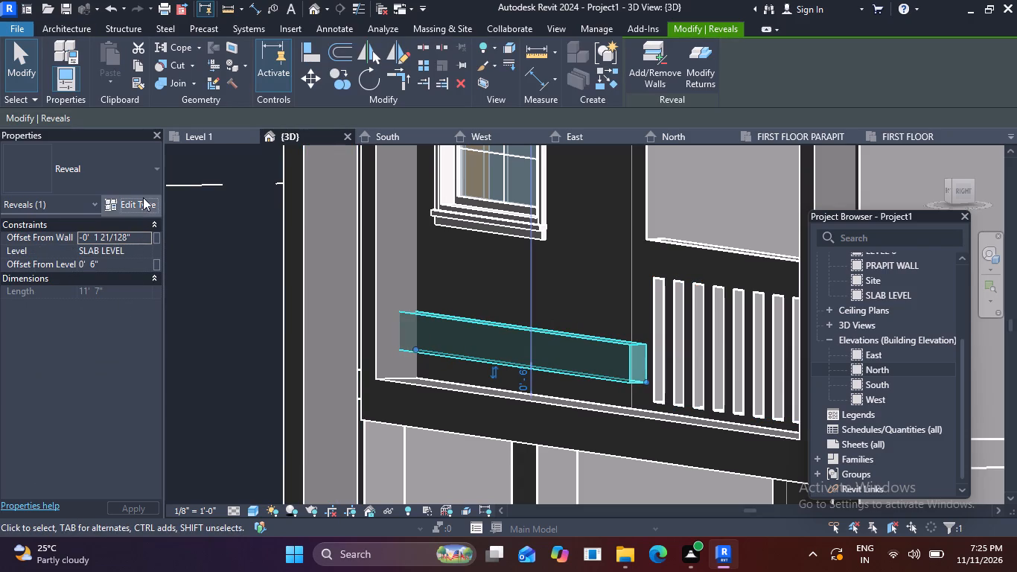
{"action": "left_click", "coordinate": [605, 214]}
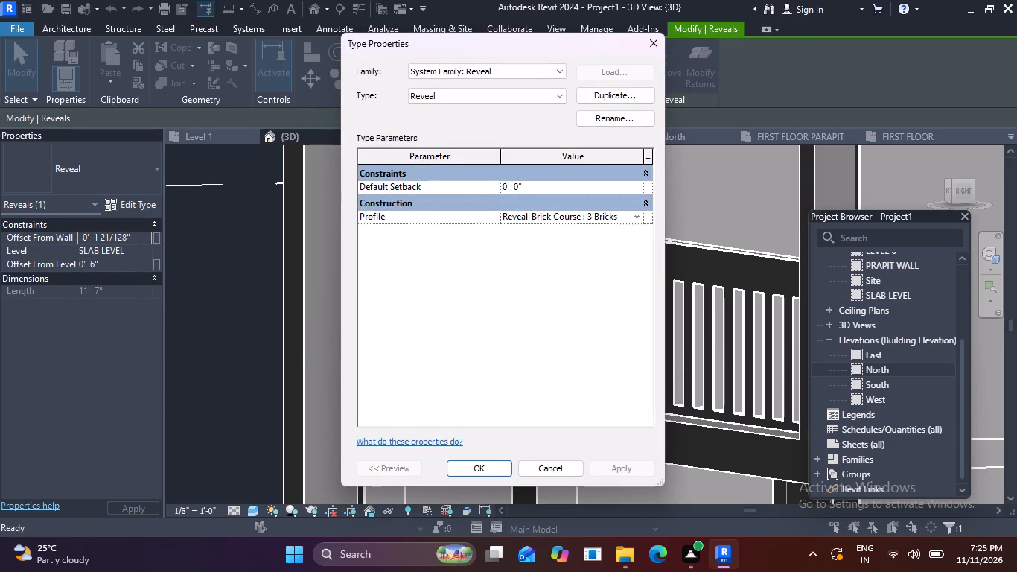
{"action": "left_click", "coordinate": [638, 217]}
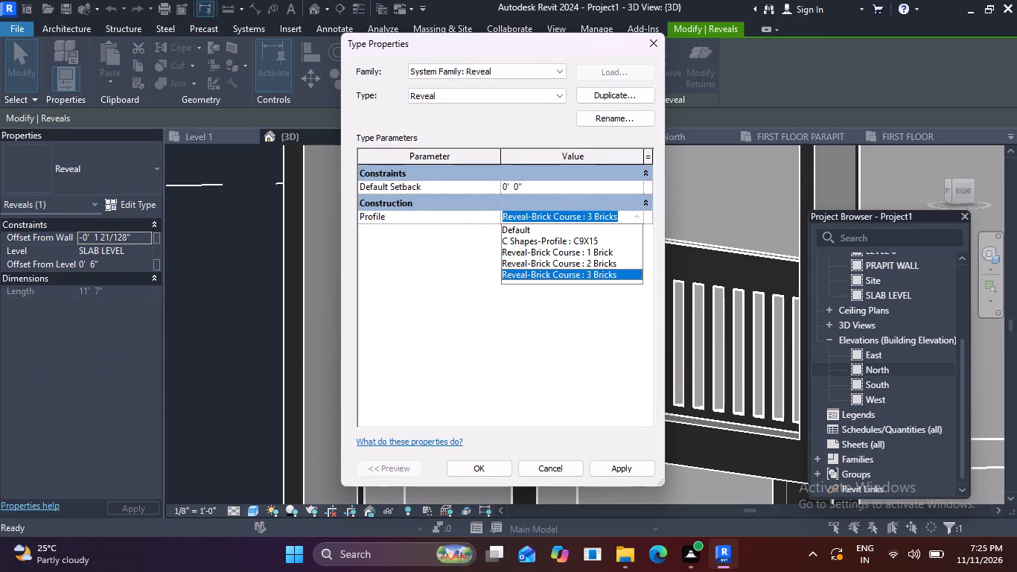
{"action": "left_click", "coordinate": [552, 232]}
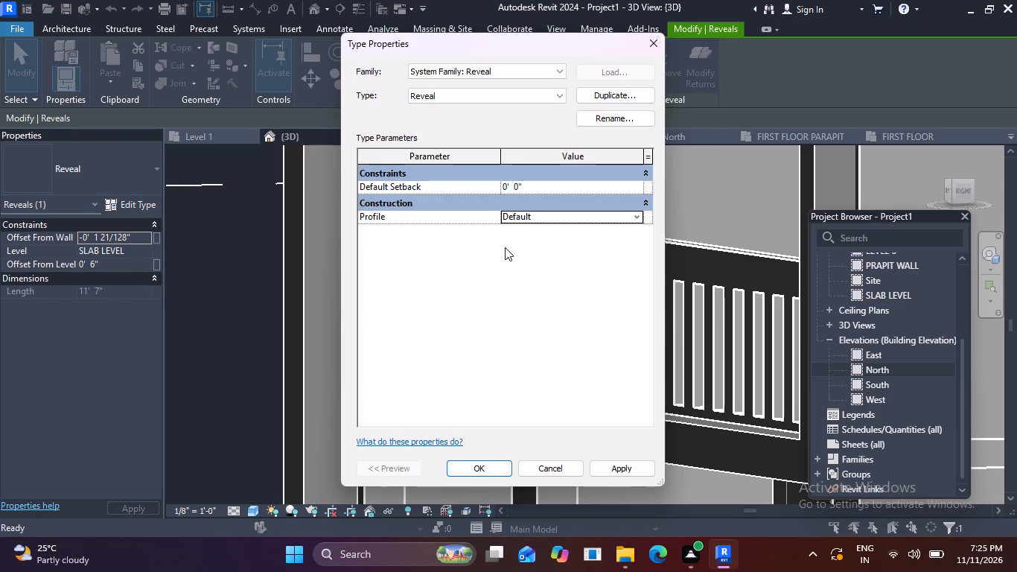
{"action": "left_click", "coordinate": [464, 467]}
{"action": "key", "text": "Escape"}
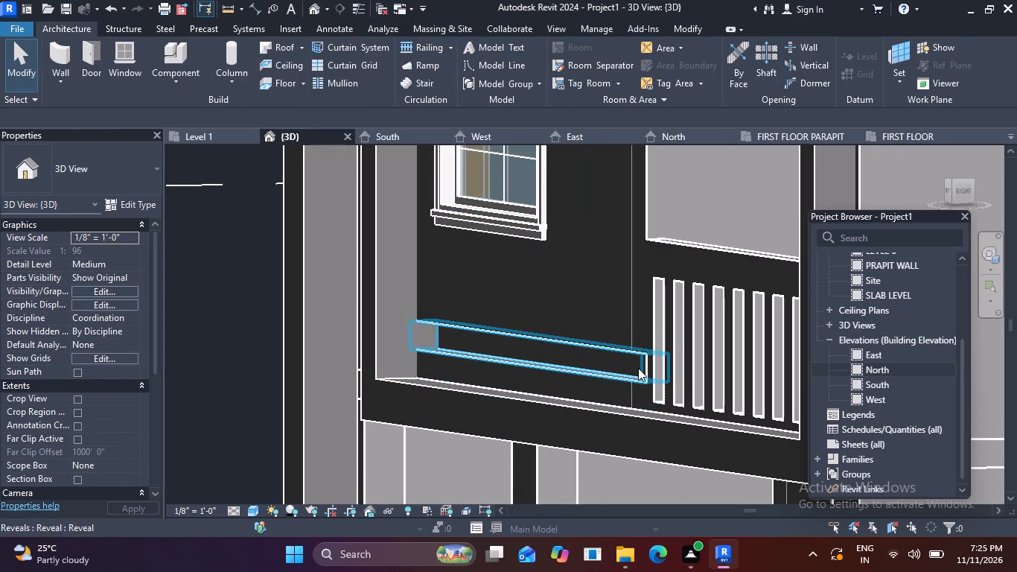
Examine the reveal below the first-floor window in 3D, close up, from the front and from slightly above.
{"action": "scroll", "coordinate": [639, 368], "scroll_direction": "down", "scroll_amount": 2}
{"action": "middle_click_drag", "start_coordinate": [528, 419], "coordinate": [489, 445]}
{"action": "scroll", "coordinate": [580, 388], "scroll_direction": "up", "scroll_amount": 3}
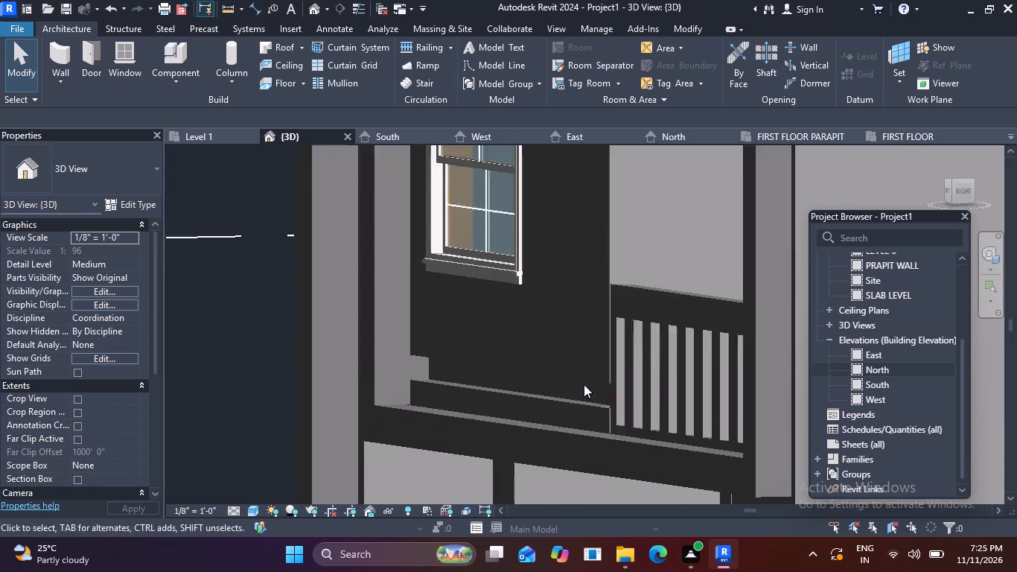
{"action": "scroll", "coordinate": [584, 384], "scroll_direction": "up", "scroll_amount": 1}
{"action": "middle_click_drag", "start_coordinate": [428, 452], "coordinate": [443, 456], "text": "shift"}
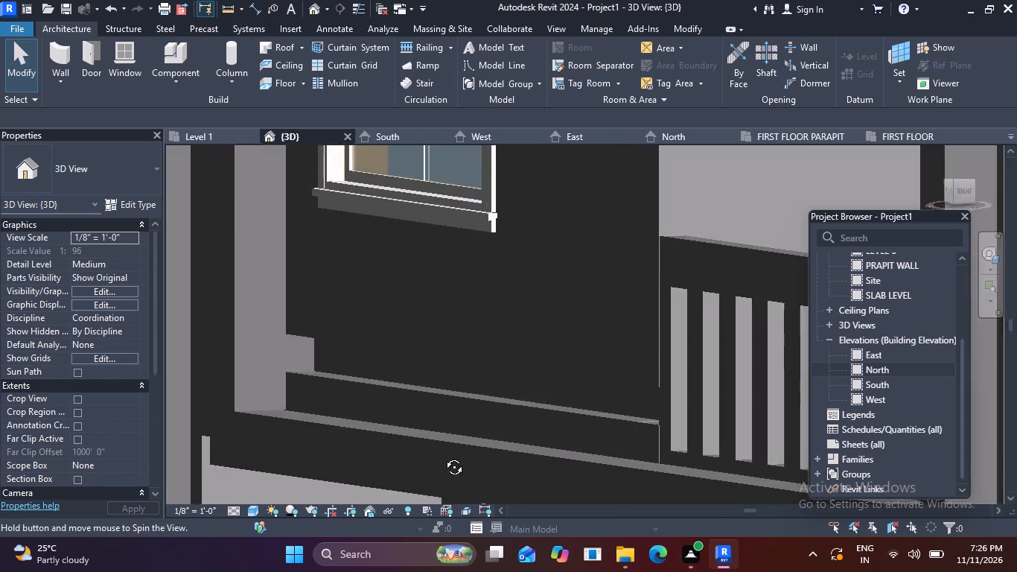
{"action": "middle_click_drag", "start_coordinate": [443, 456], "coordinate": [492, 449], "text": "shift"}
{"action": "scroll", "coordinate": [495, 450], "scroll_direction": "up", "scroll_amount": 1}
{"action": "scroll", "coordinate": [512, 440], "scroll_direction": "down", "scroll_amount": 3}
{"action": "middle_click_drag", "start_coordinate": [557, 460], "coordinate": [477, 391]}
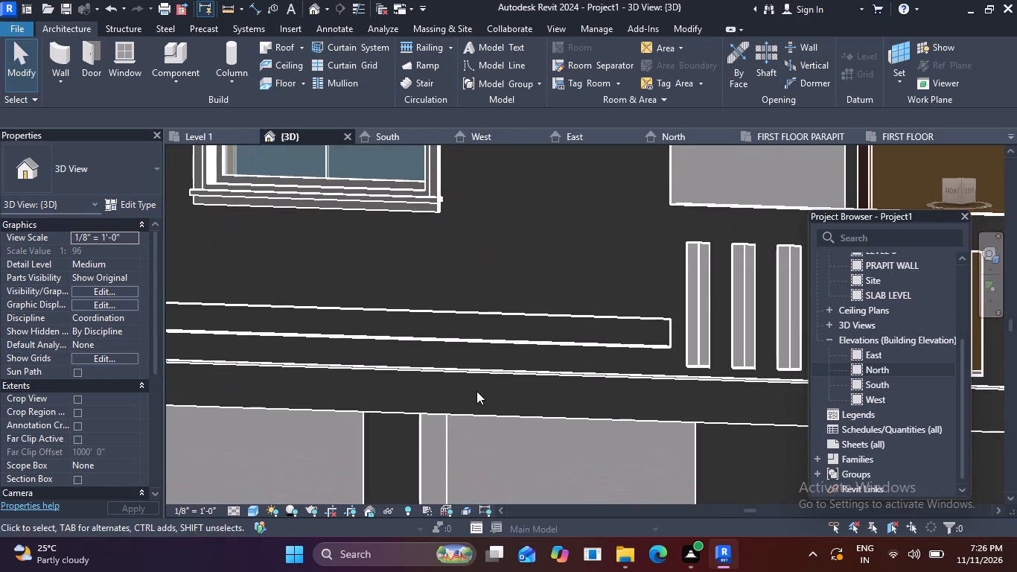
{"action": "middle_click_drag", "start_coordinate": [476, 391], "coordinate": [526, 394], "text": "shift"}
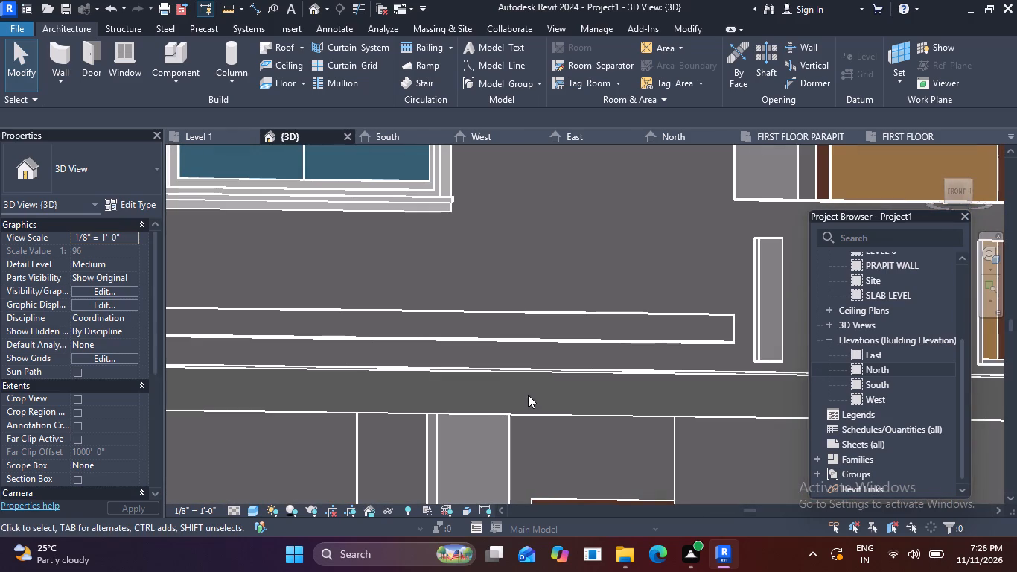
{"action": "scroll", "coordinate": [477, 387], "scroll_direction": "down", "scroll_amount": 3}
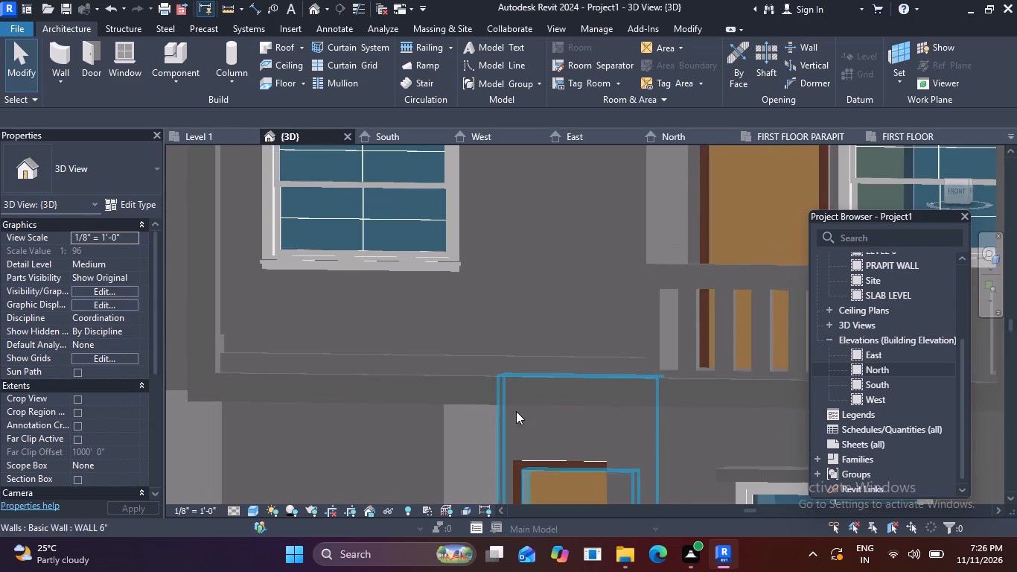
{"action": "middle_click_drag", "start_coordinate": [494, 408], "coordinate": [548, 421]}
{"action": "middle_click_drag", "start_coordinate": [474, 407], "coordinate": [471, 421], "text": "shift"}
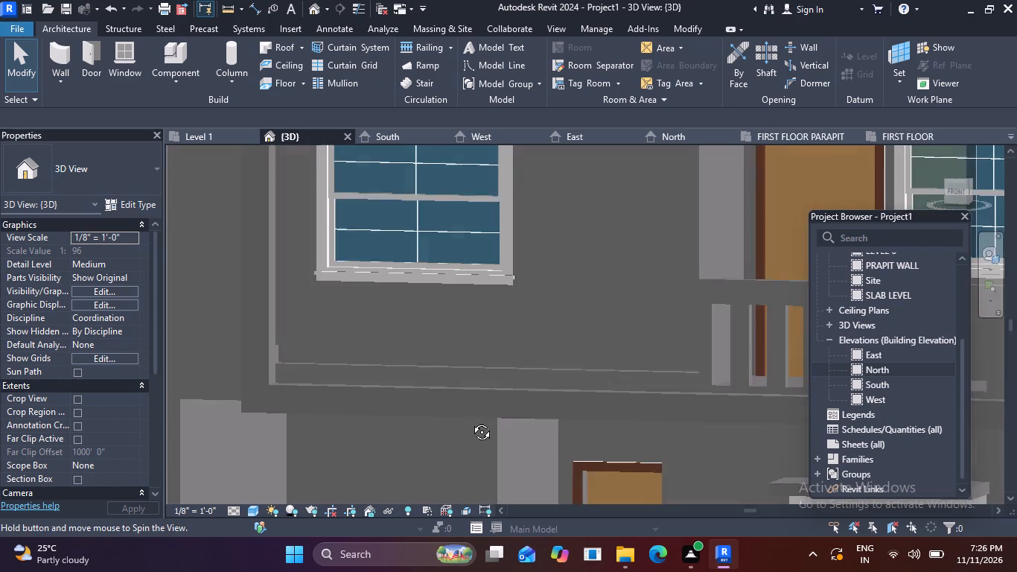
{"action": "middle_click_drag", "start_coordinate": [471, 421], "coordinate": [472, 489], "text": "shift"}
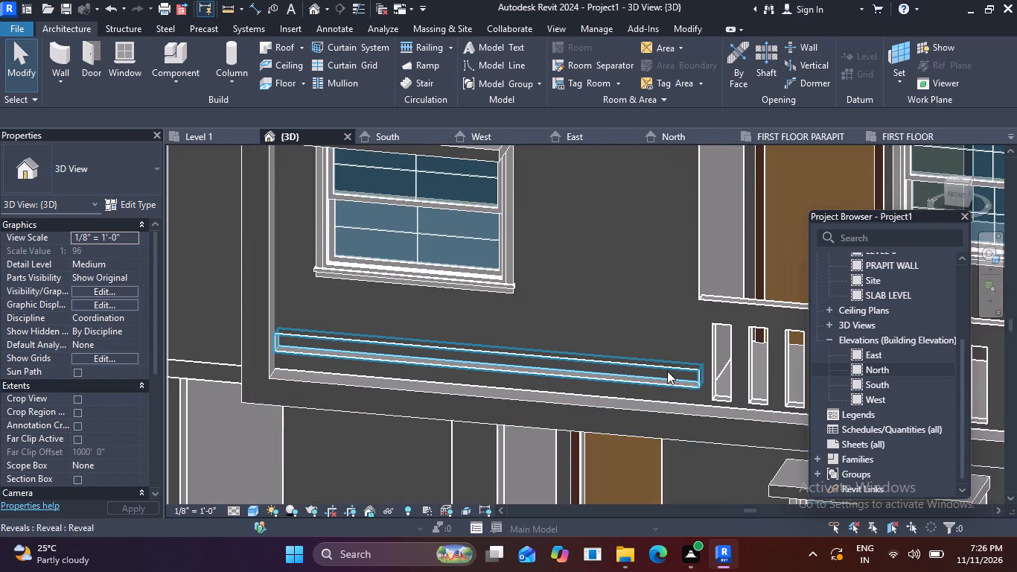
Select the reveal below the first-floor window, review its properties and check how it sits within the surrounding facade frame.
{"action": "left_click", "coordinate": [673, 368]}
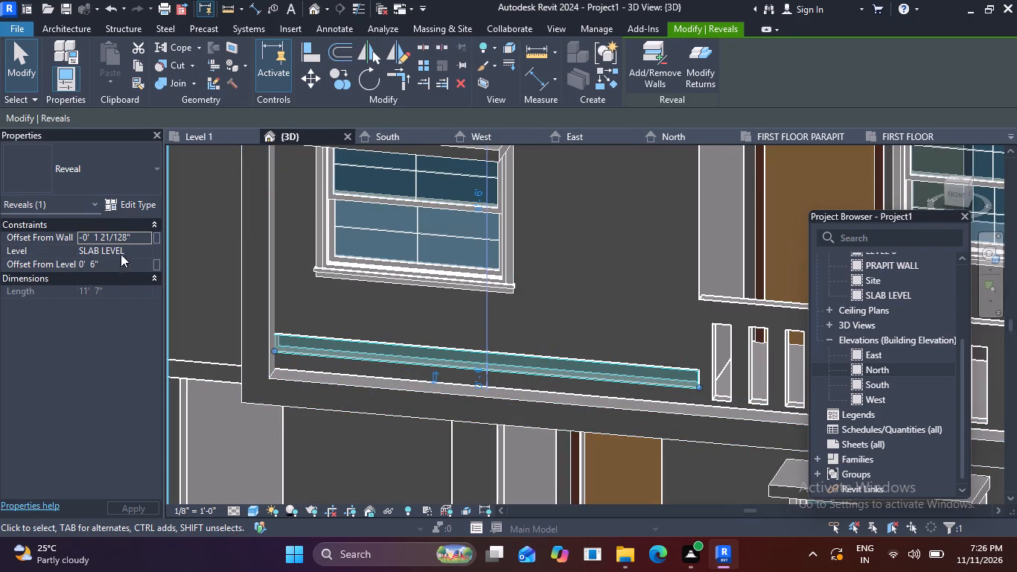
{"action": "left_click", "coordinate": [100, 202]}
{"action": "left_click", "coordinate": [100, 202]}
{"action": "left_click", "coordinate": [100, 202]}
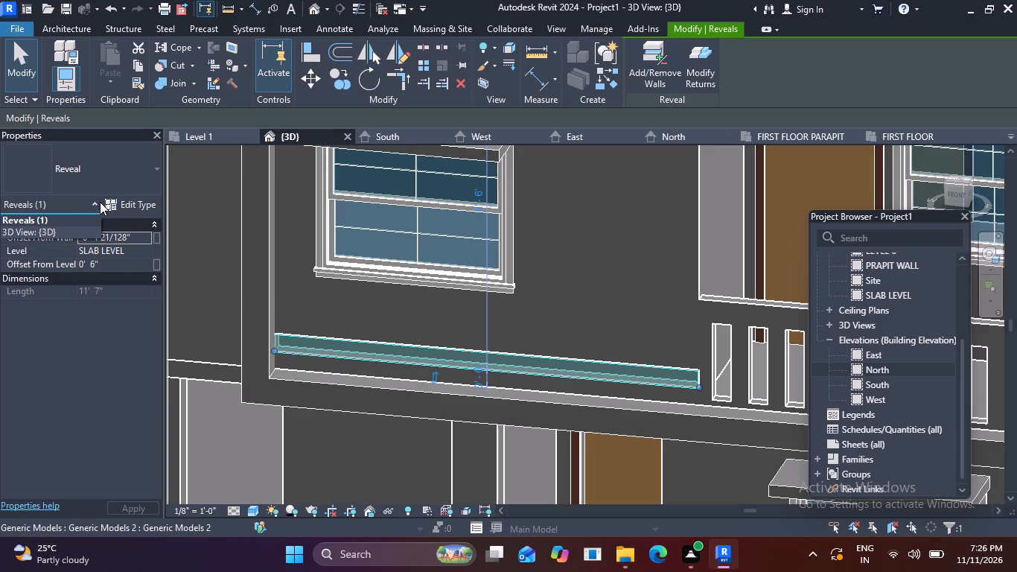
{"action": "left_click", "coordinate": [100, 202]}
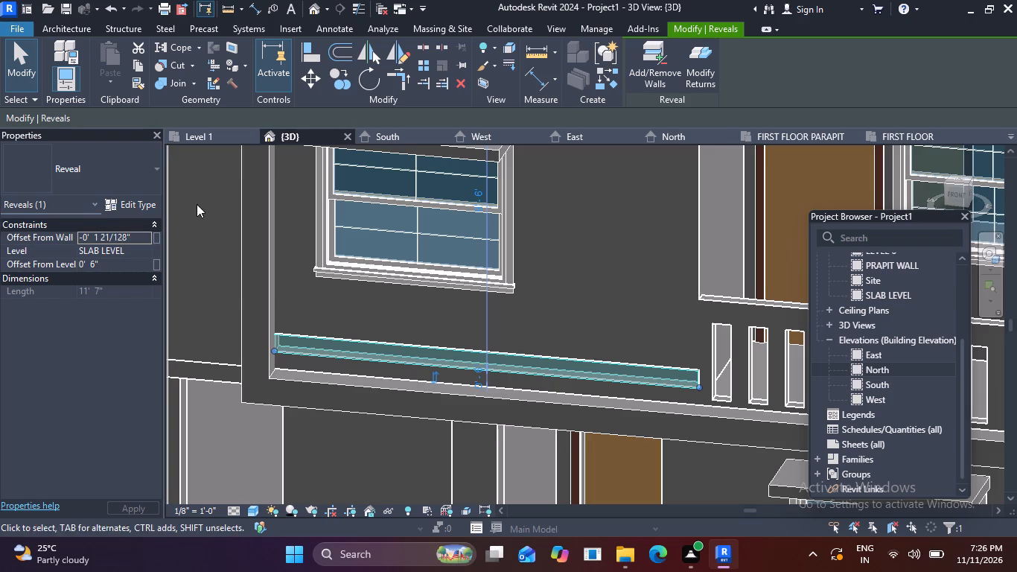
{"action": "key", "text": "Escape"}
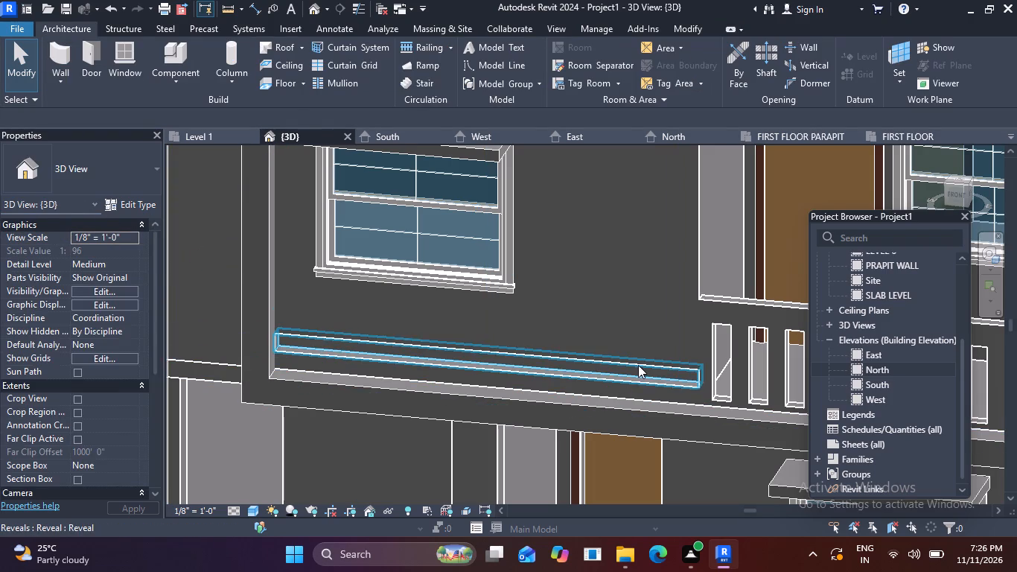
{"action": "left_click", "coordinate": [638, 365]}
{"action": "scroll", "coordinate": [717, 436], "scroll_direction": "down", "scroll_amount": 3}
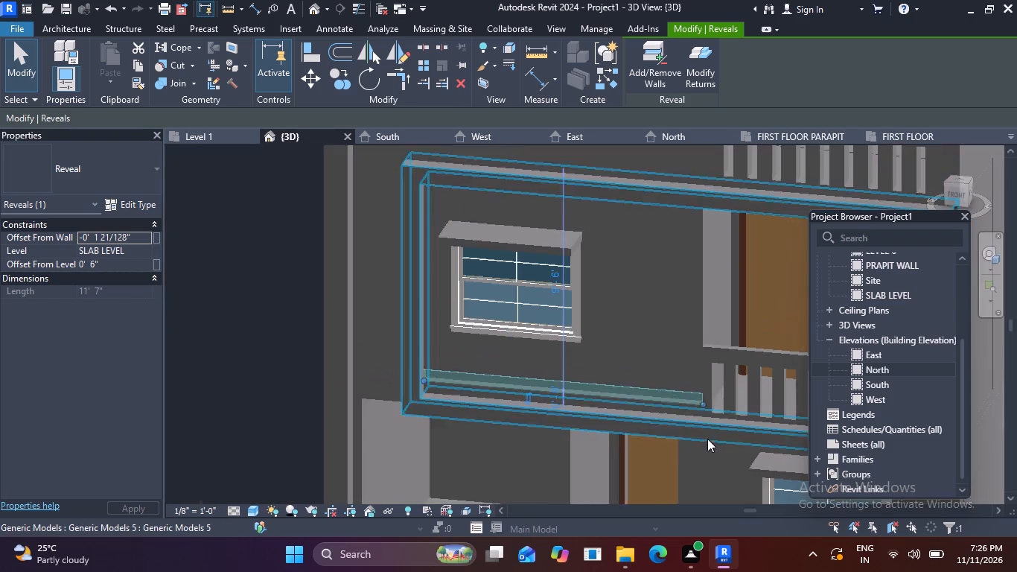
{"action": "middle_click_drag", "start_coordinate": [648, 459], "coordinate": [618, 471]}
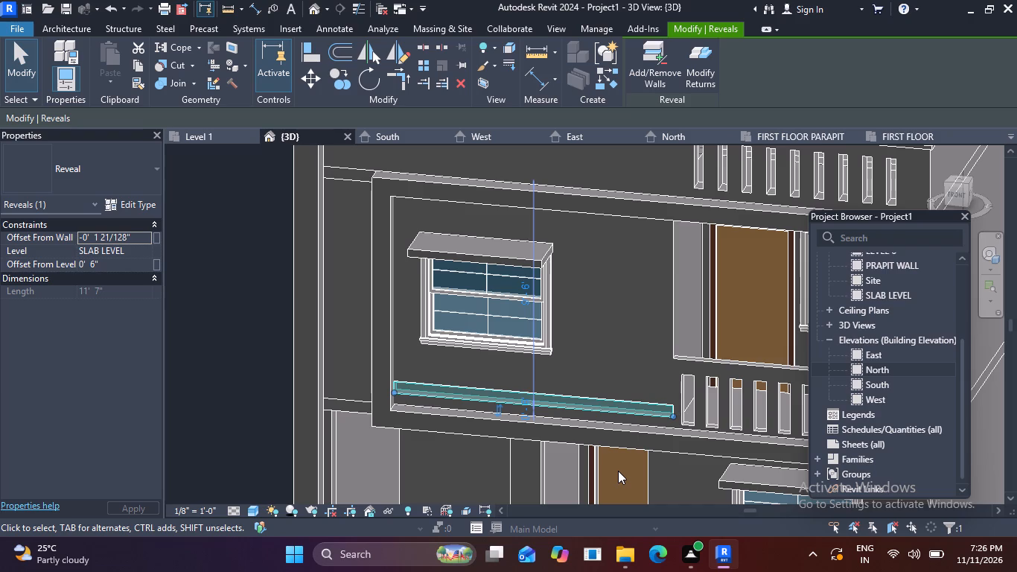
{"action": "key", "text": "Escape"}
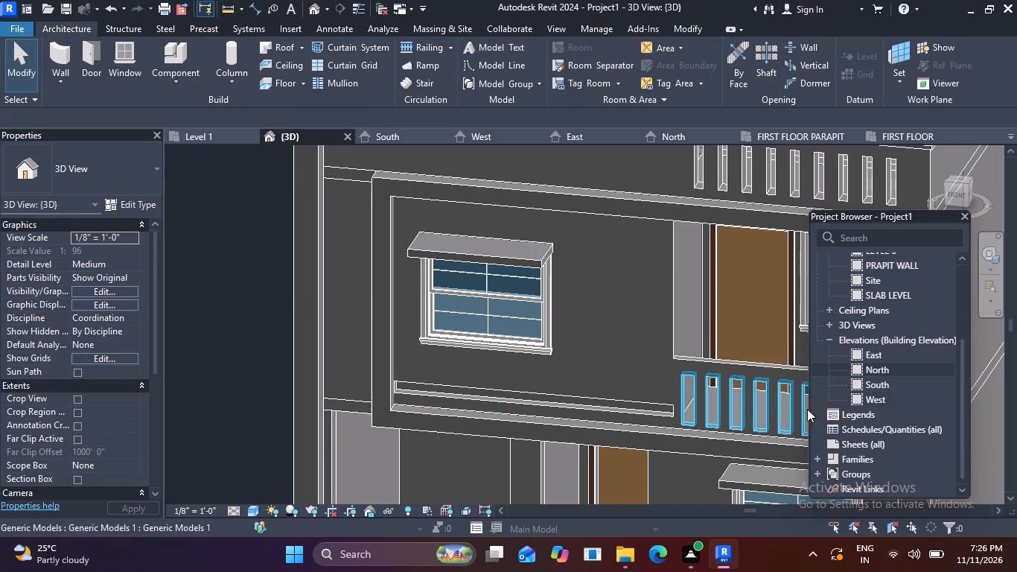
Open the East elevation and examine the front wall's side profile around the first-floor slab.
{"action": "double_click", "coordinate": [868, 356]}
{"action": "scroll", "coordinate": [599, 379], "scroll_direction": "down", "scroll_amount": 1}
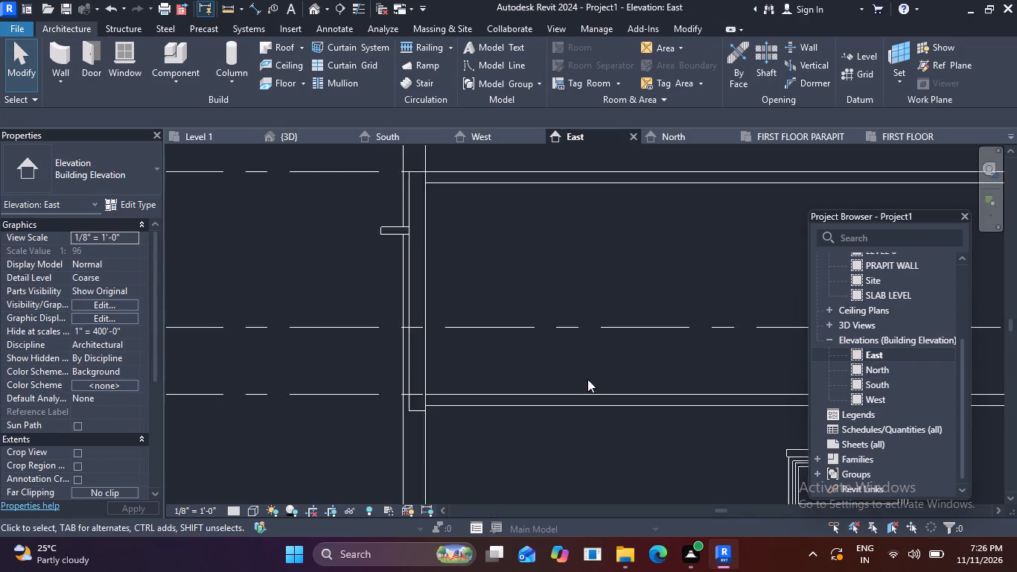
{"action": "scroll", "coordinate": [587, 379], "scroll_direction": "down", "scroll_amount": 1}
{"action": "middle_click_drag", "start_coordinate": [498, 369], "coordinate": [404, 356]}
{"action": "scroll", "coordinate": [429, 279], "scroll_direction": "down", "scroll_amount": 4}
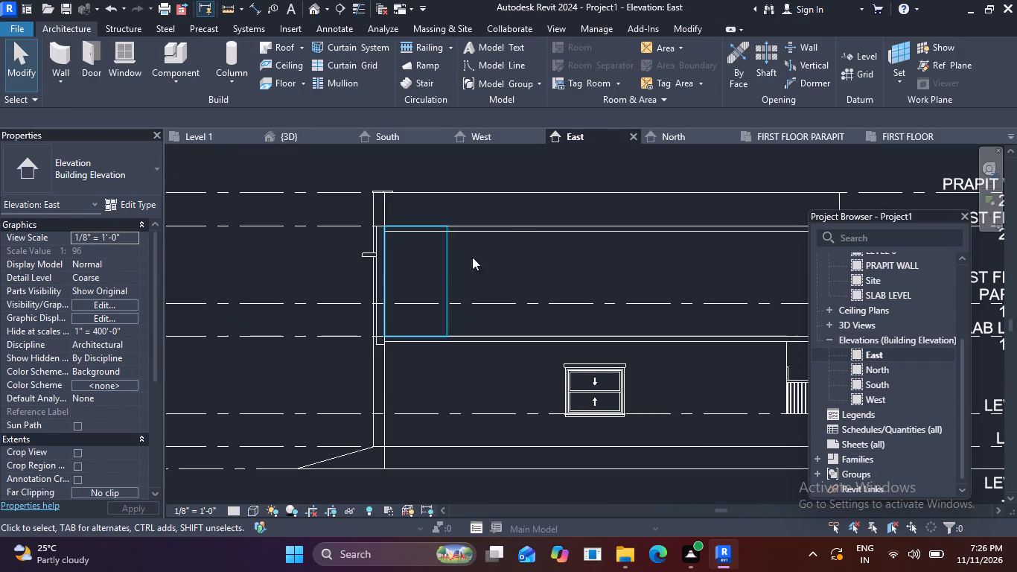
{"action": "scroll", "coordinate": [433, 304], "scroll_direction": "down", "scroll_amount": 2}
{"action": "middle_click_drag", "start_coordinate": [554, 337], "coordinate": [484, 337]}
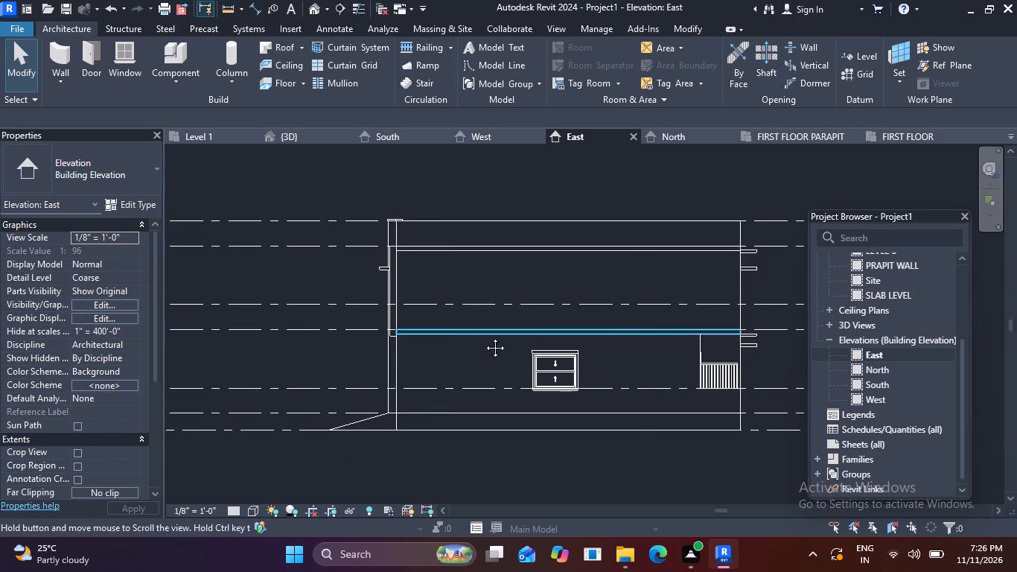
{"action": "middle_click_drag", "start_coordinate": [484, 337], "coordinate": [430, 338]}
{"action": "middle_click_drag", "start_coordinate": [403, 338], "coordinate": [548, 360]}
{"action": "scroll", "coordinate": [410, 354], "scroll_direction": "up", "scroll_amount": 5}
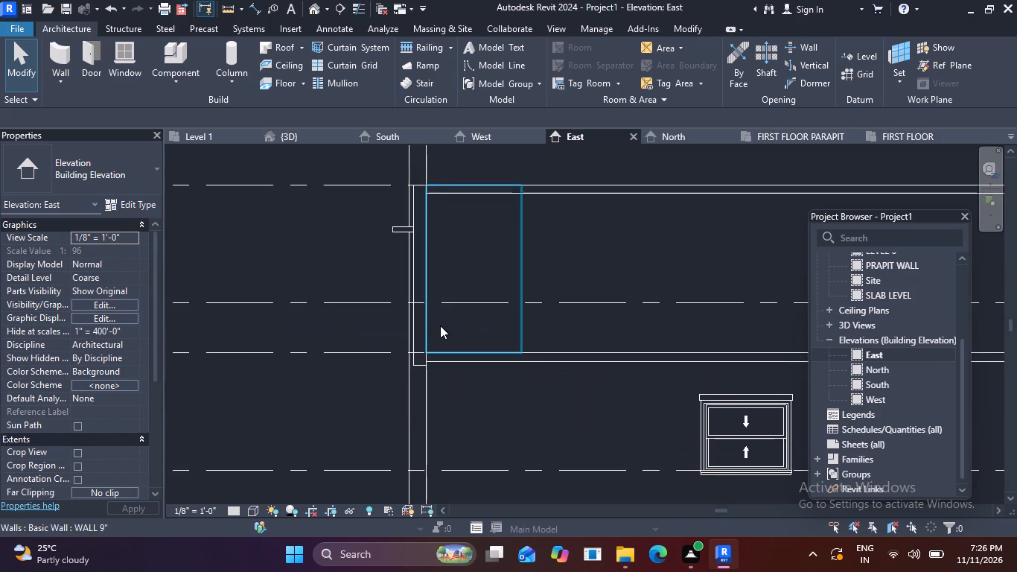
{"action": "scroll", "coordinate": [440, 325], "scroll_direction": "up", "scroll_amount": 5}
{"action": "middle_click_drag", "start_coordinate": [441, 325], "coordinate": [599, 358]}
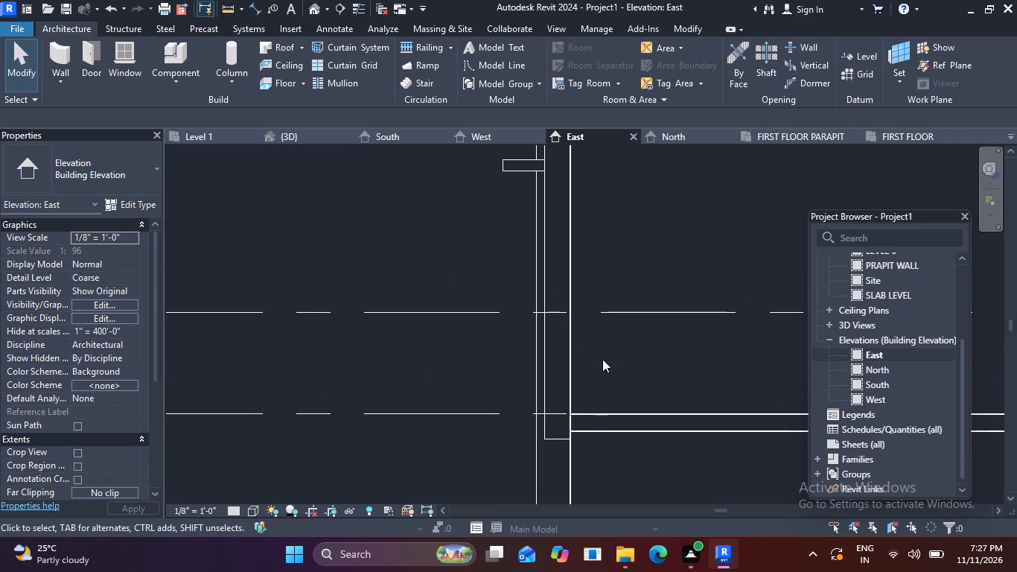
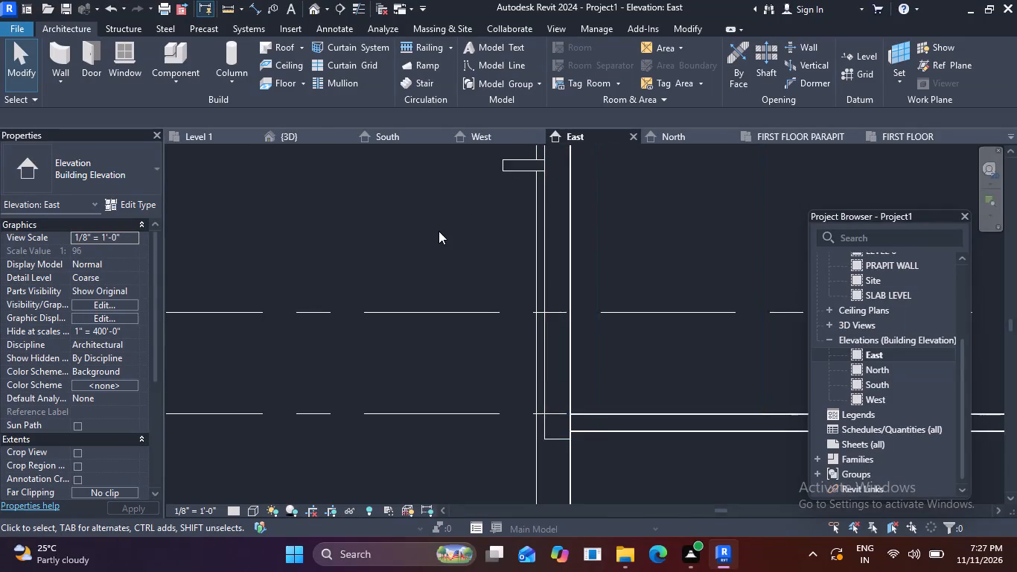
Examine the front wall's side profile in the East elevation, from the parapet down to the plinth and around the first-floor slab.
{"action": "scroll", "coordinate": [439, 231], "scroll_direction": "down", "scroll_amount": 3}
{"action": "scroll", "coordinate": [531, 238], "scroll_direction": "down", "scroll_amount": 3}
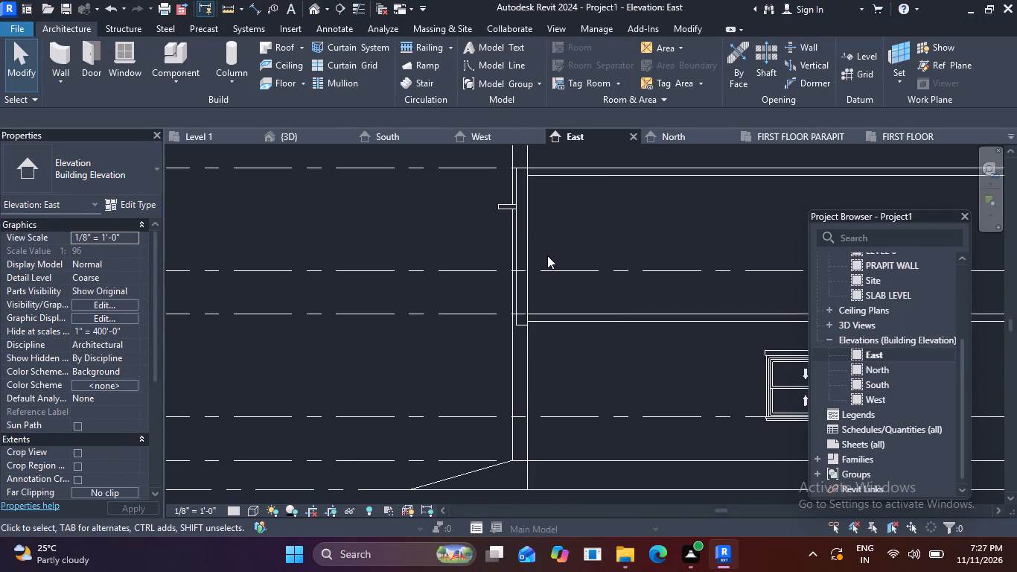
{"action": "scroll", "coordinate": [547, 255], "scroll_direction": "down", "scroll_amount": 4}
{"action": "middle_click_drag", "start_coordinate": [546, 276], "coordinate": [546, 298]}
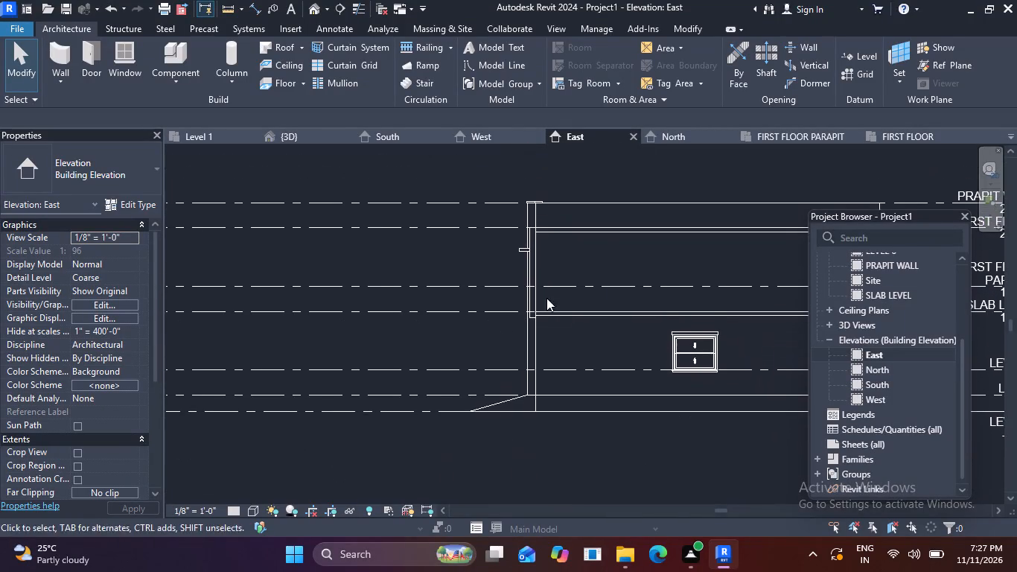
{"action": "scroll", "coordinate": [514, 308], "scroll_direction": "up", "scroll_amount": 7}
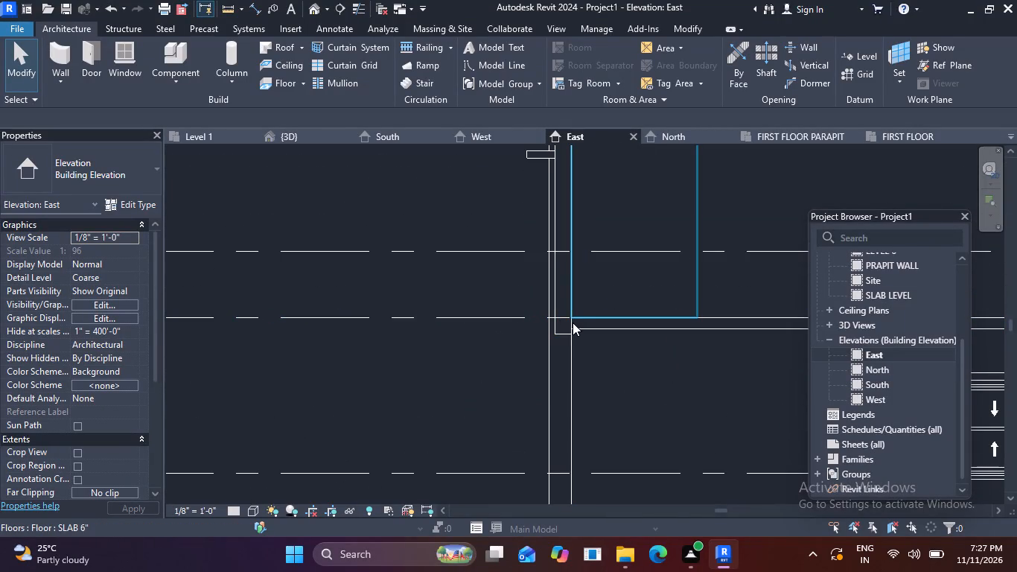
{"action": "scroll", "coordinate": [601, 241], "scroll_direction": "down", "scroll_amount": 2}
{"action": "middle_click_drag", "start_coordinate": [605, 265], "coordinate": [604, 268]}
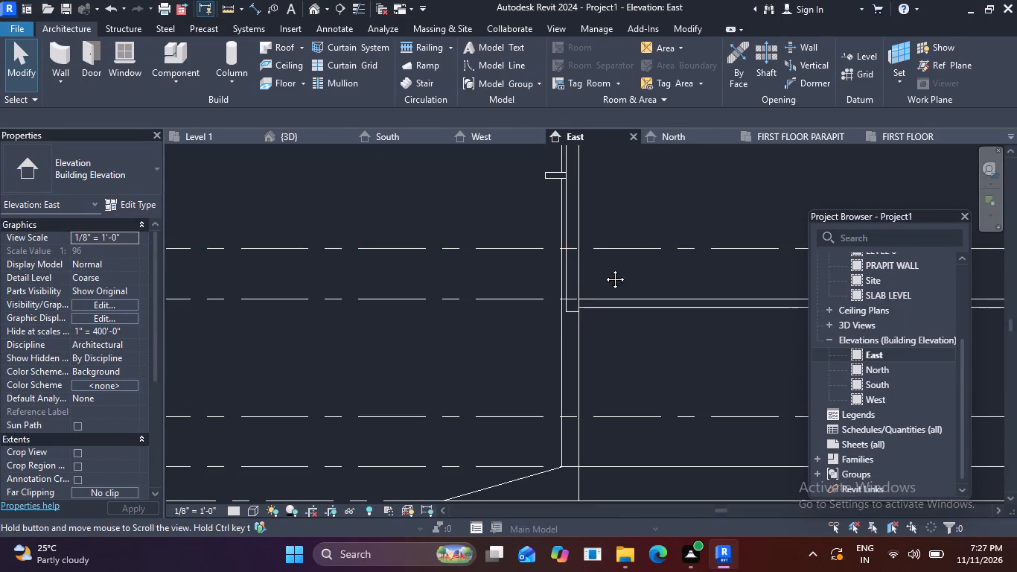
{"action": "middle_click_drag", "start_coordinate": [604, 268], "coordinate": [590, 317]}
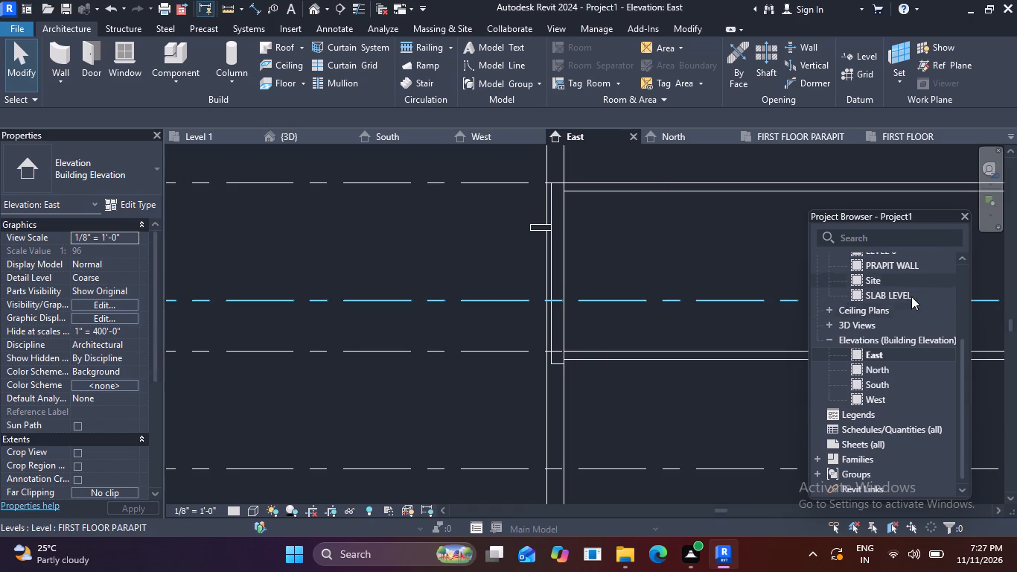
Open the North elevation and examine the wall between the first-floor windows and the slab.
{"action": "double_click", "coordinate": [870, 372]}
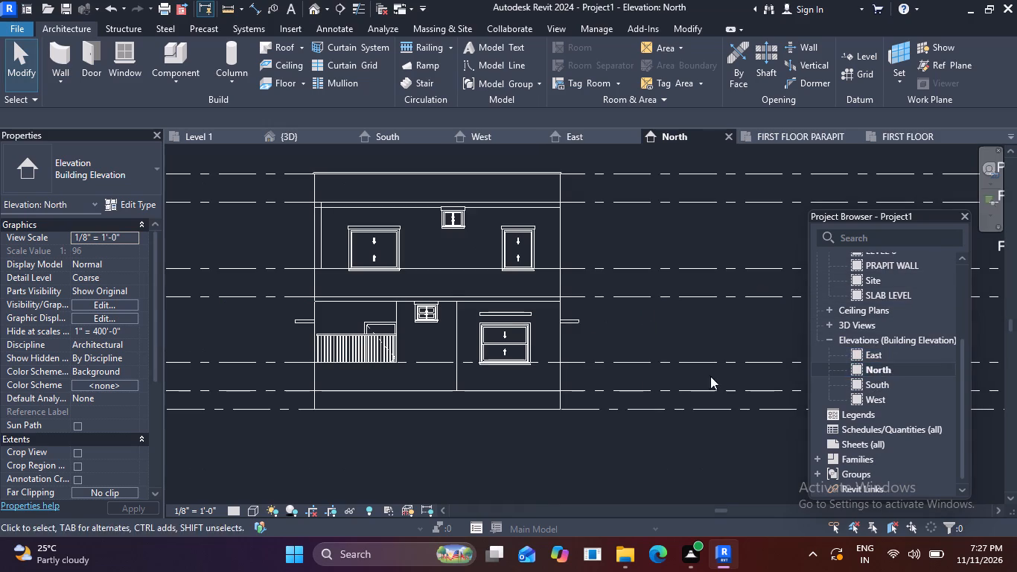
{"action": "scroll", "coordinate": [424, 282], "scroll_direction": "up", "scroll_amount": 2}
{"action": "middle_click_drag", "start_coordinate": [424, 282], "coordinate": [552, 314]}
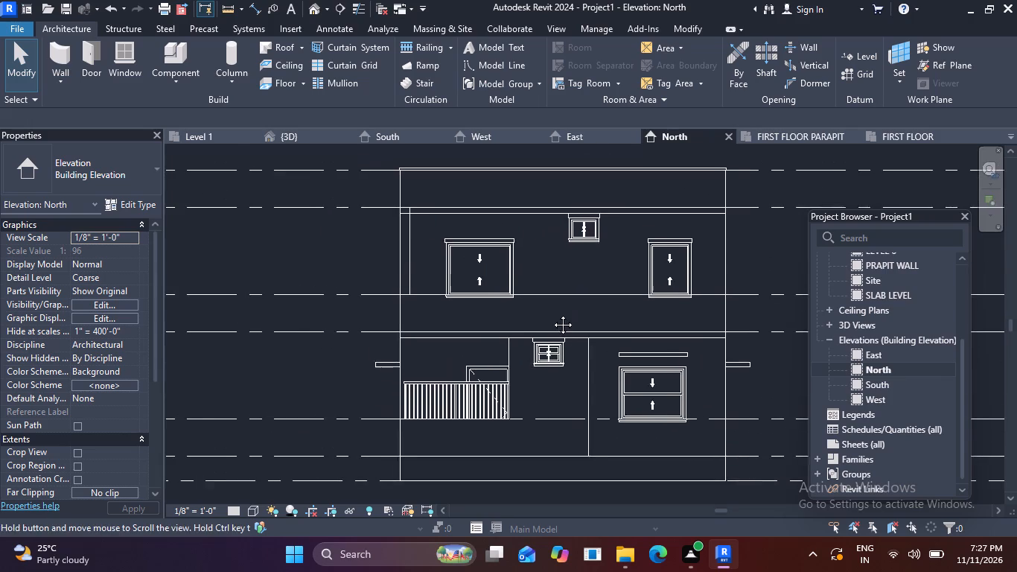
{"action": "middle_click_drag", "start_coordinate": [552, 314], "coordinate": [553, 314]}
{"action": "scroll", "coordinate": [621, 281], "scroll_direction": "up", "scroll_amount": 3}
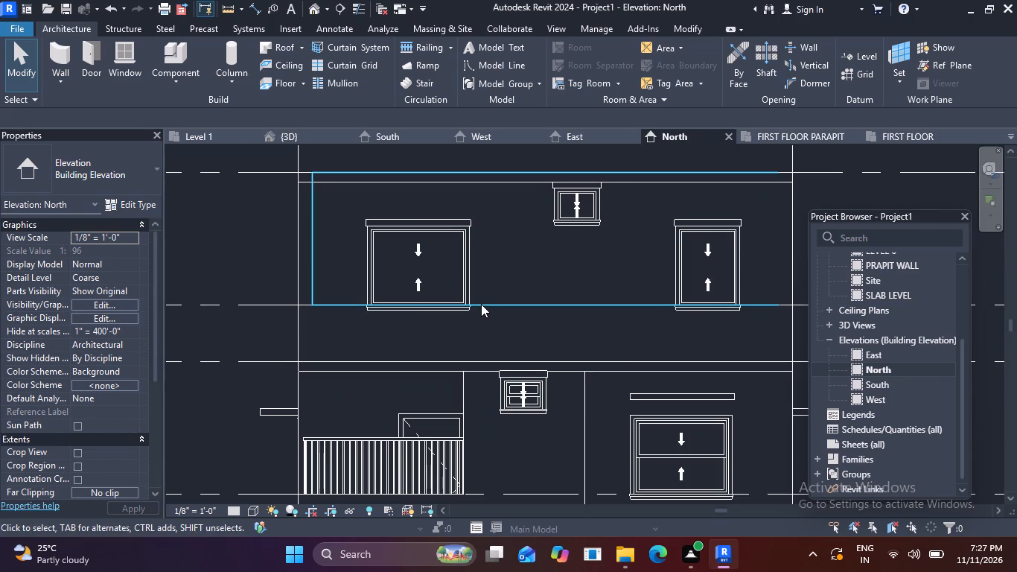
{"action": "scroll", "coordinate": [500, 336], "scroll_direction": "down", "scroll_amount": 3}
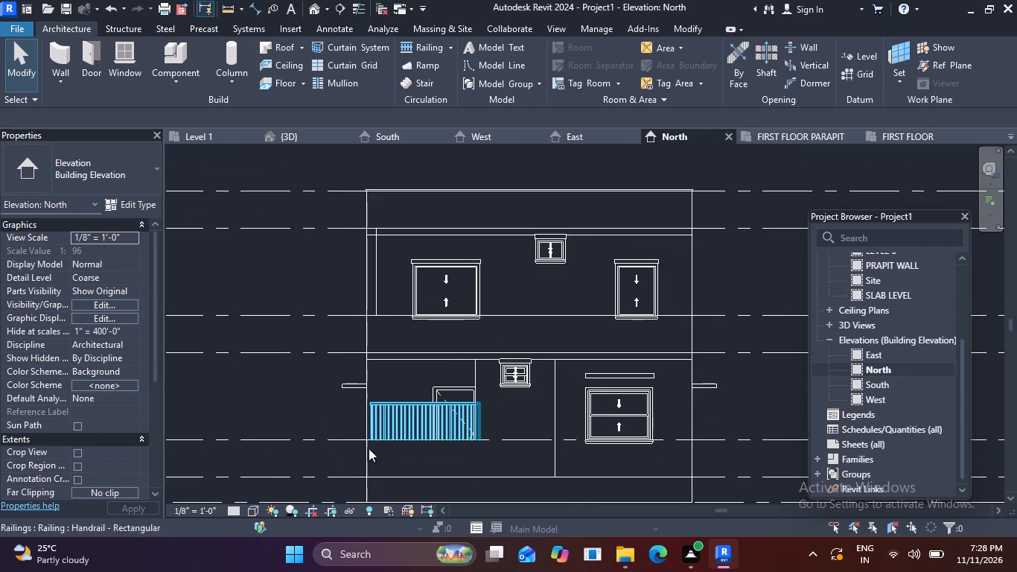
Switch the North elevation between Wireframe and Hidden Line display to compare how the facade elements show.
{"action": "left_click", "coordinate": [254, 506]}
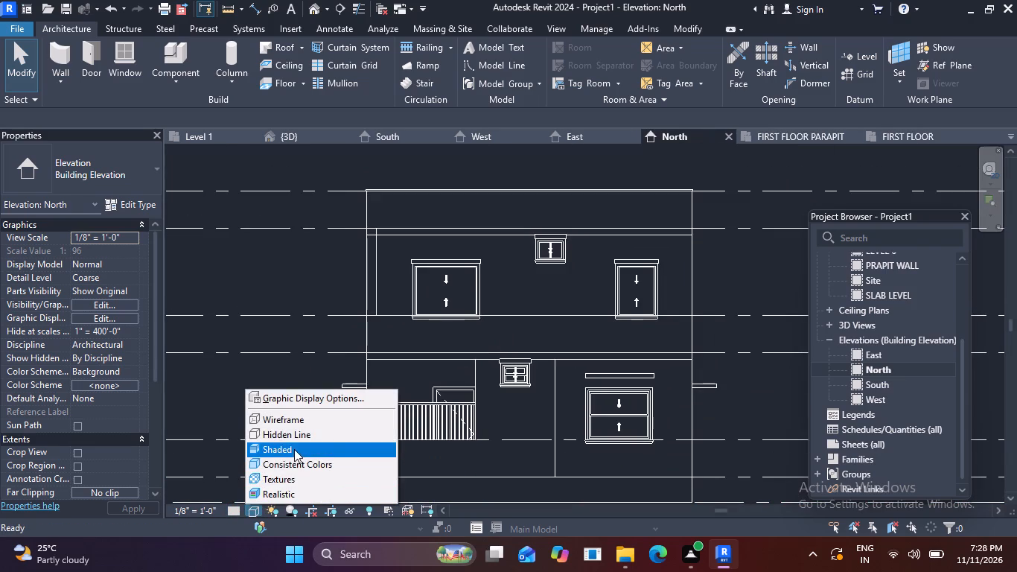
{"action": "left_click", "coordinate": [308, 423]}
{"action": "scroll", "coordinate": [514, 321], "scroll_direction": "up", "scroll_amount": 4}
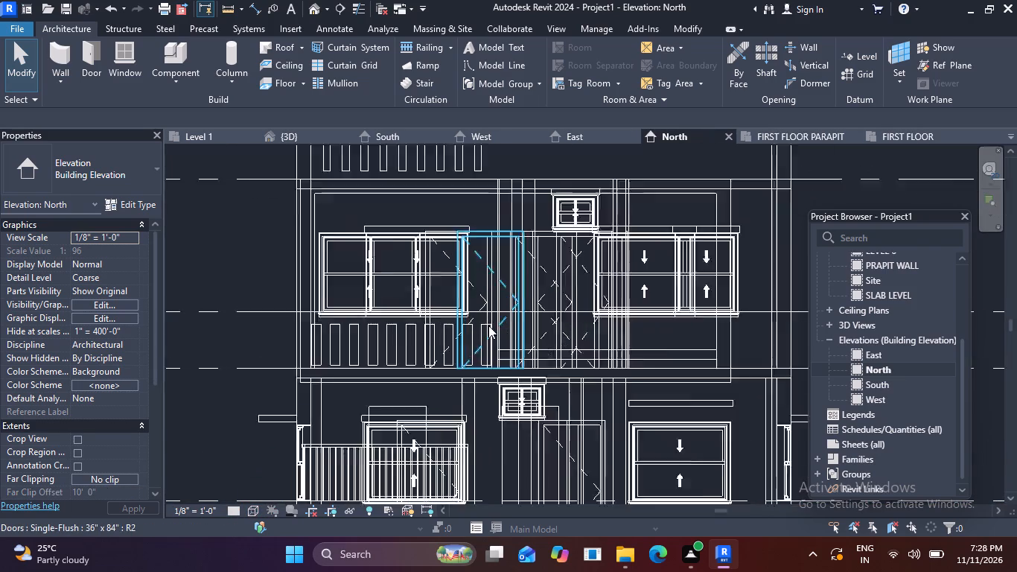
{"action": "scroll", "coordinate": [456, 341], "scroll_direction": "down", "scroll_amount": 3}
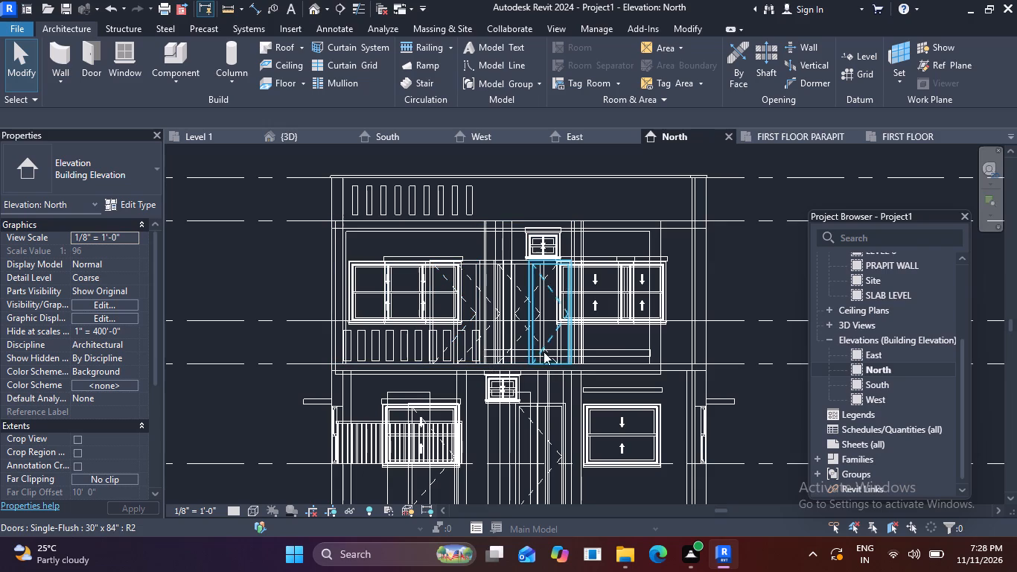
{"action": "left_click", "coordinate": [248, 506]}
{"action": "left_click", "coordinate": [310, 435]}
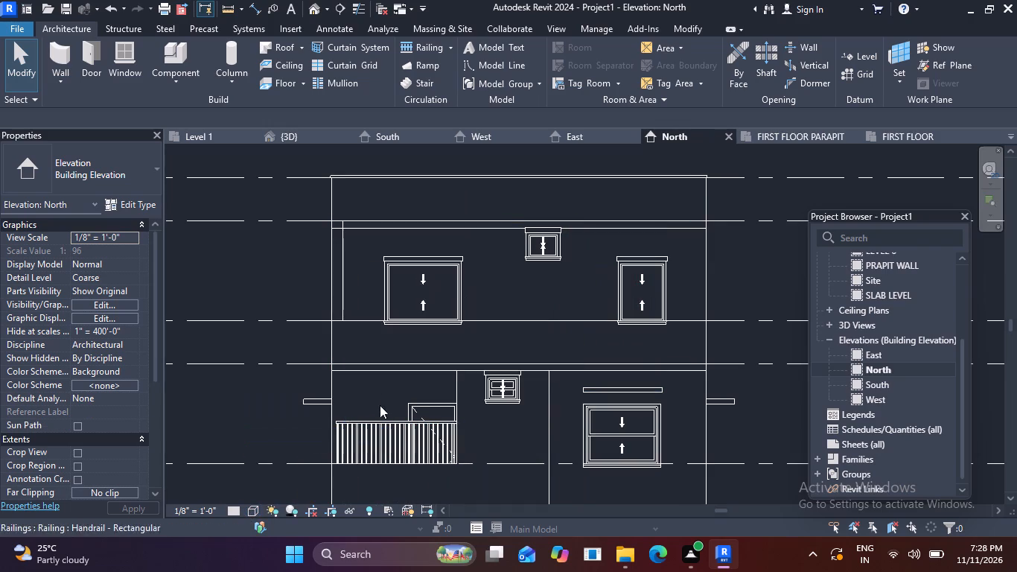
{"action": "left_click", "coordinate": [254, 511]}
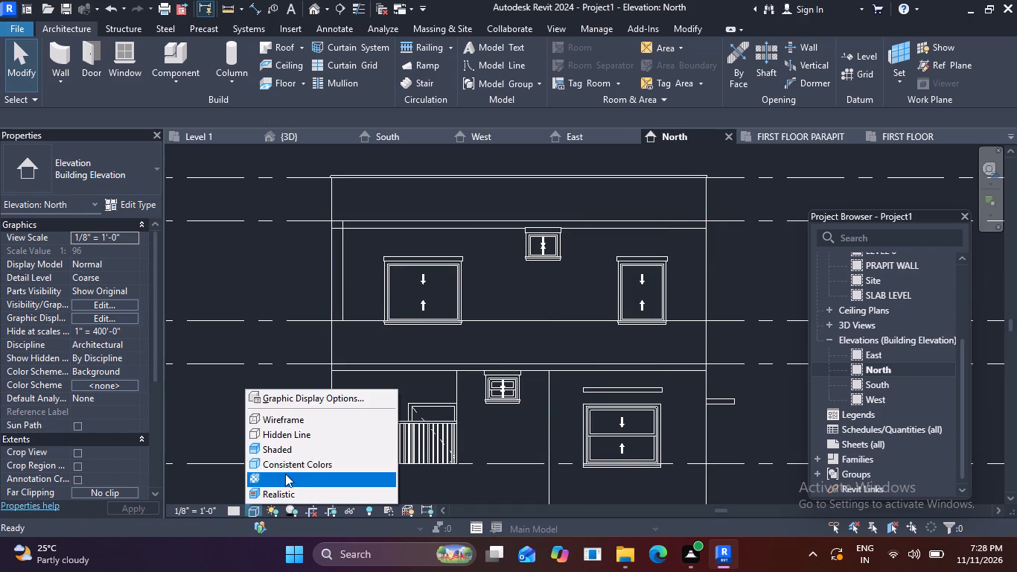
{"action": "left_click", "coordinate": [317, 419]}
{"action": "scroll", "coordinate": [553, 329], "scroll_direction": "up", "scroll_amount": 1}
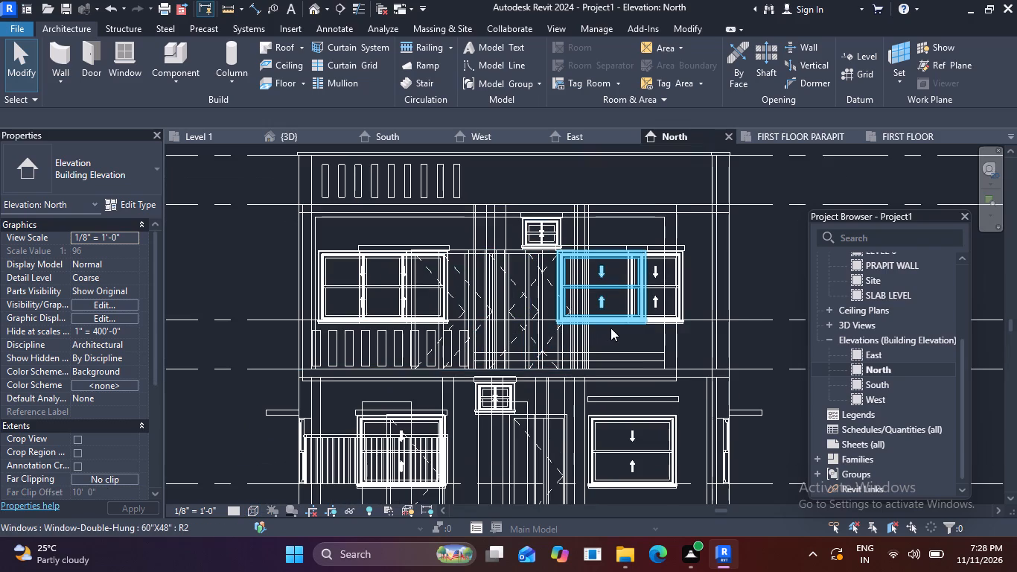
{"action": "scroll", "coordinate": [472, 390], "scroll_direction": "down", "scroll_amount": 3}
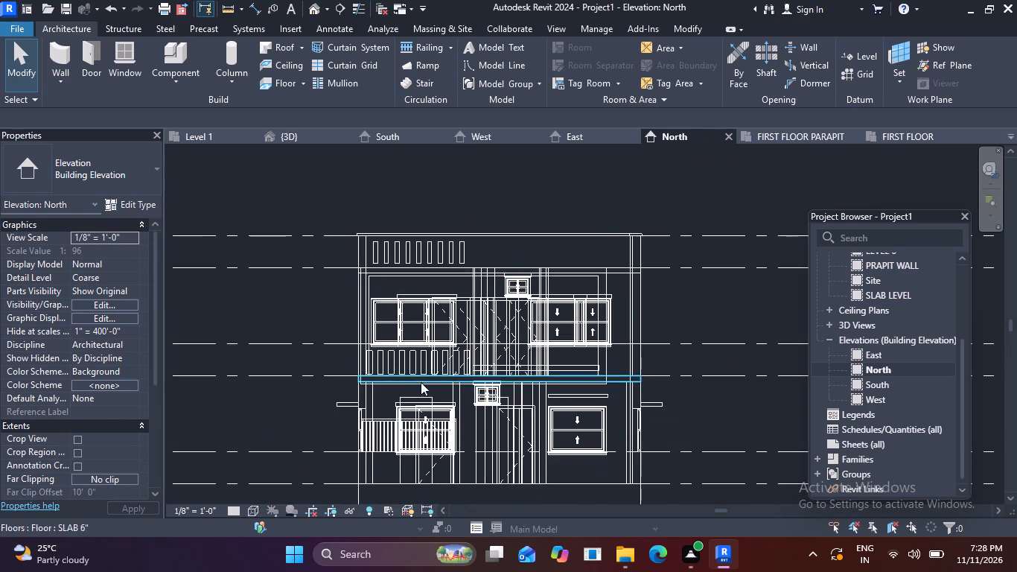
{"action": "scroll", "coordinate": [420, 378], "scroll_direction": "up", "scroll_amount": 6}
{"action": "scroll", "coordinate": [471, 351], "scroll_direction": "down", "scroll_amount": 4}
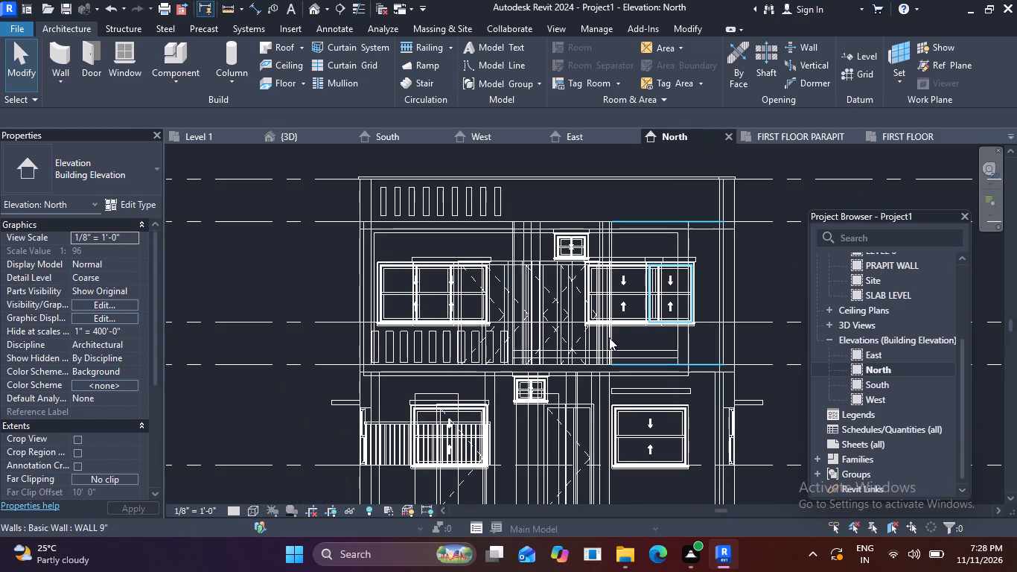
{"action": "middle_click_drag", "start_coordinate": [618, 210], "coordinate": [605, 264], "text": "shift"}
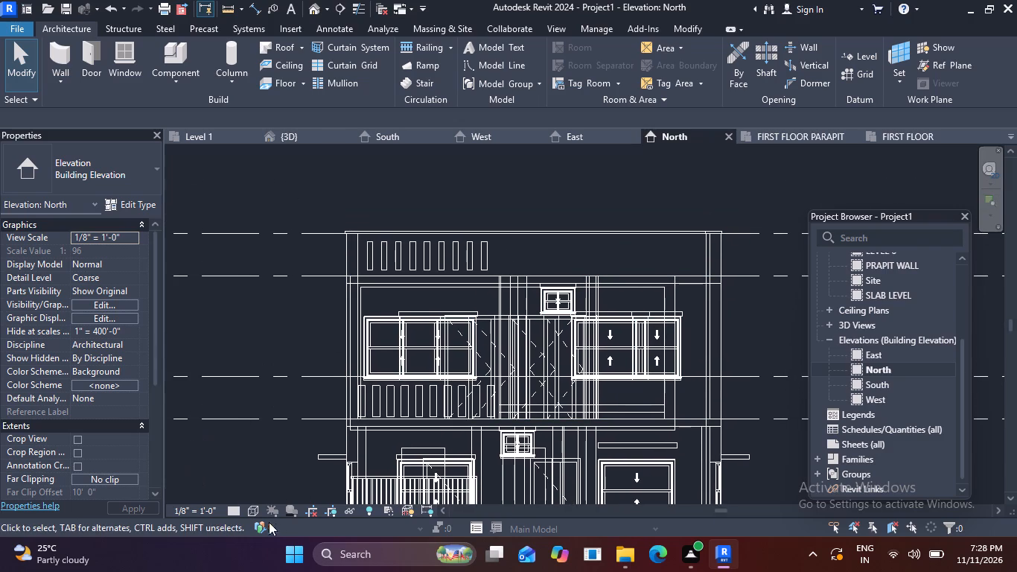
Set the North elevation's visual style to Textures.
{"action": "left_click", "coordinate": [254, 510]}
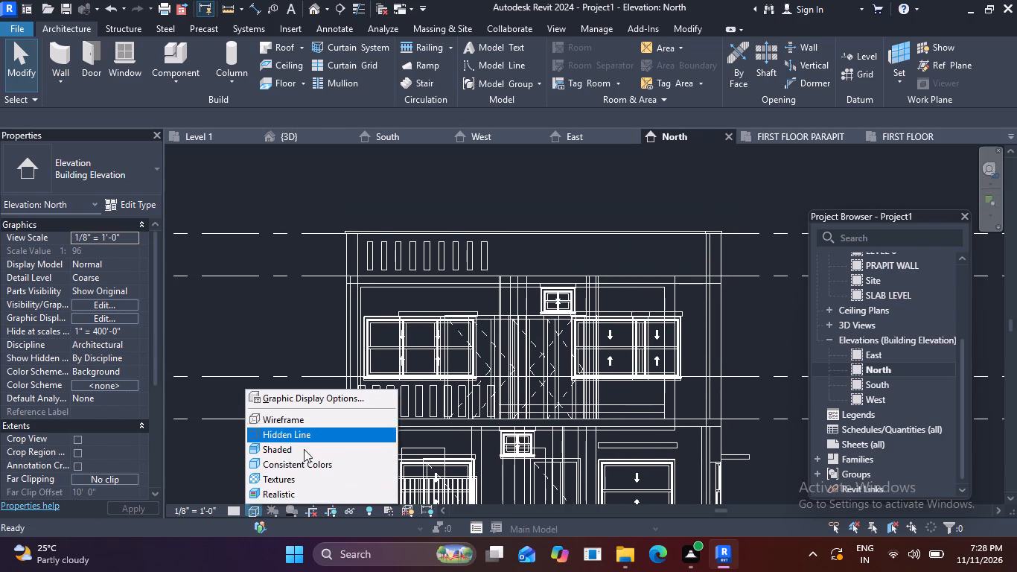
{"action": "left_click", "coordinate": [300, 475]}
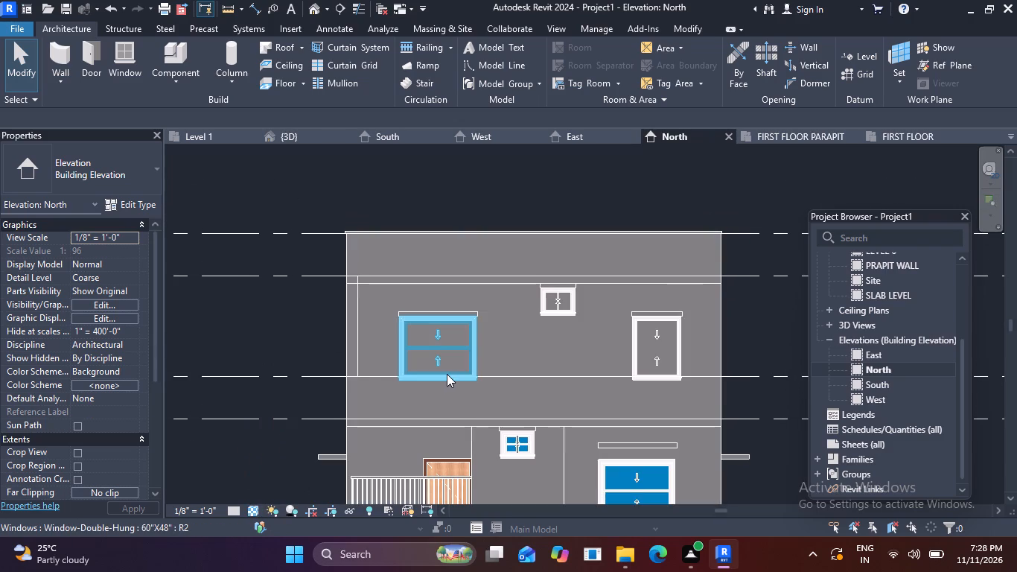
{"action": "scroll", "coordinate": [447, 374], "scroll_direction": "down", "scroll_amount": 3}
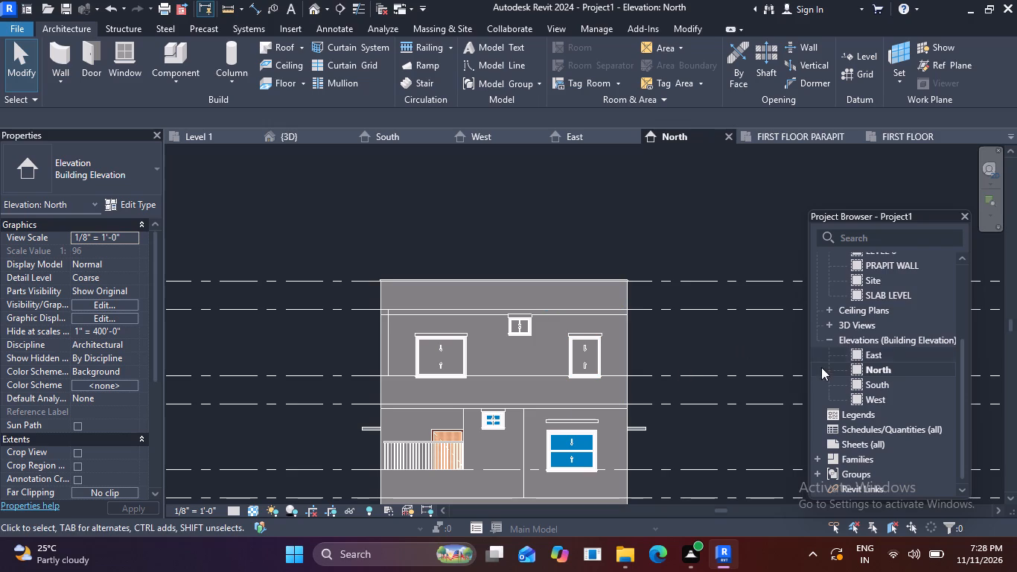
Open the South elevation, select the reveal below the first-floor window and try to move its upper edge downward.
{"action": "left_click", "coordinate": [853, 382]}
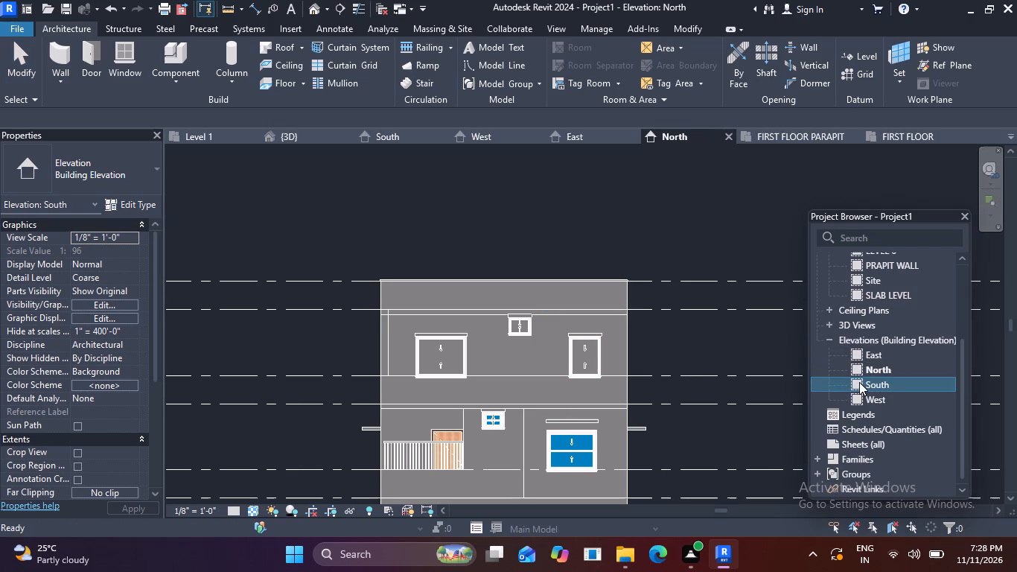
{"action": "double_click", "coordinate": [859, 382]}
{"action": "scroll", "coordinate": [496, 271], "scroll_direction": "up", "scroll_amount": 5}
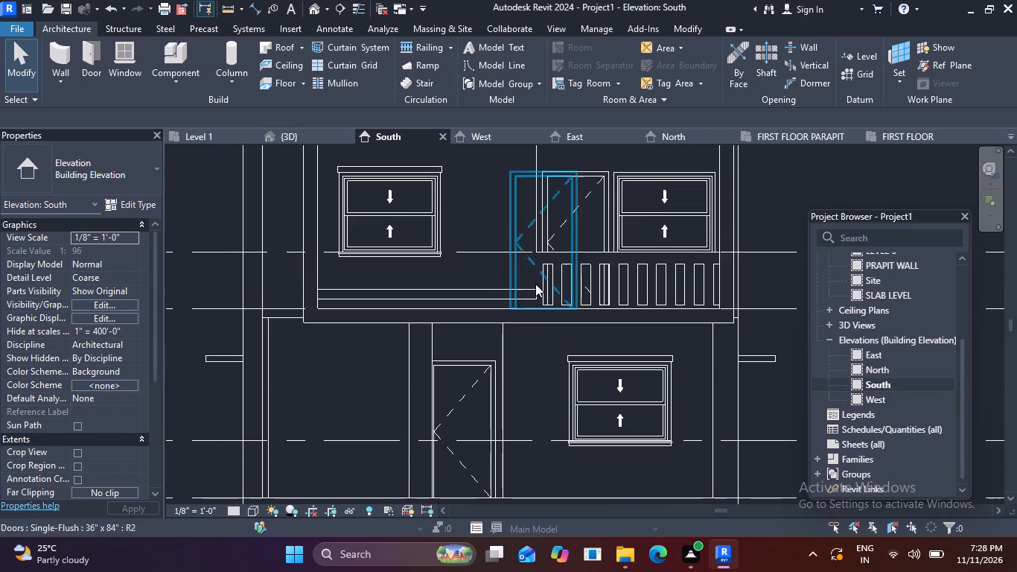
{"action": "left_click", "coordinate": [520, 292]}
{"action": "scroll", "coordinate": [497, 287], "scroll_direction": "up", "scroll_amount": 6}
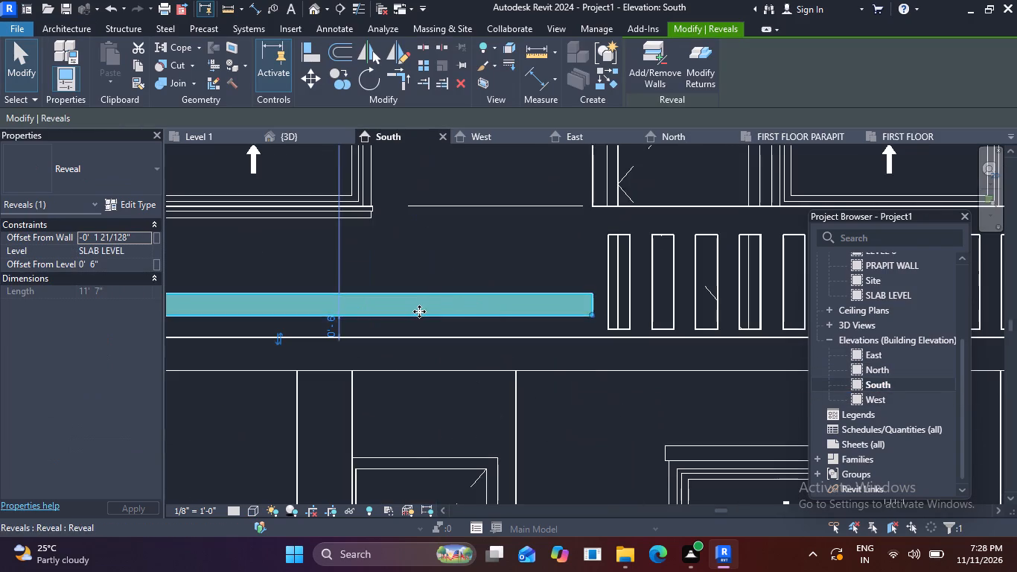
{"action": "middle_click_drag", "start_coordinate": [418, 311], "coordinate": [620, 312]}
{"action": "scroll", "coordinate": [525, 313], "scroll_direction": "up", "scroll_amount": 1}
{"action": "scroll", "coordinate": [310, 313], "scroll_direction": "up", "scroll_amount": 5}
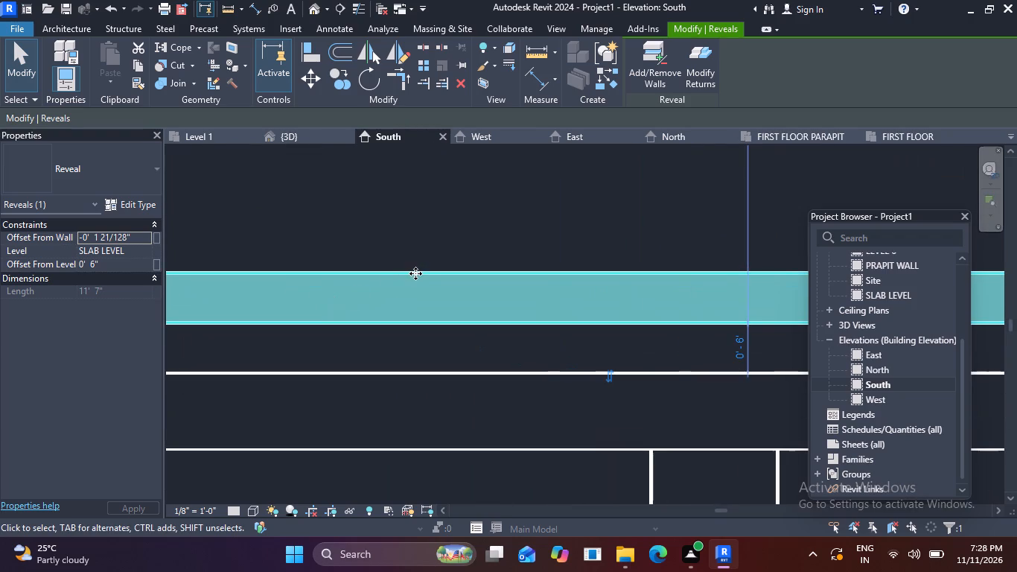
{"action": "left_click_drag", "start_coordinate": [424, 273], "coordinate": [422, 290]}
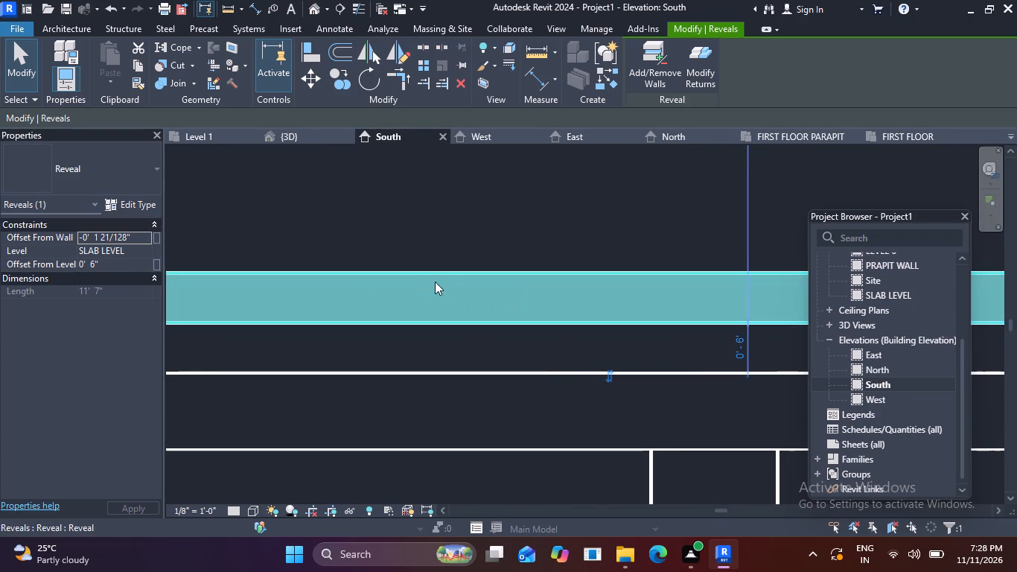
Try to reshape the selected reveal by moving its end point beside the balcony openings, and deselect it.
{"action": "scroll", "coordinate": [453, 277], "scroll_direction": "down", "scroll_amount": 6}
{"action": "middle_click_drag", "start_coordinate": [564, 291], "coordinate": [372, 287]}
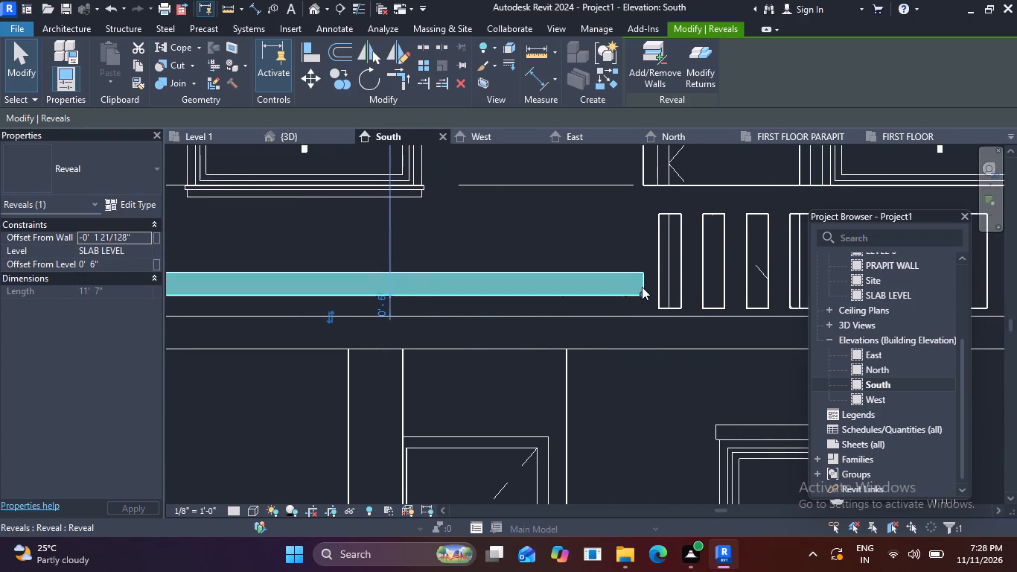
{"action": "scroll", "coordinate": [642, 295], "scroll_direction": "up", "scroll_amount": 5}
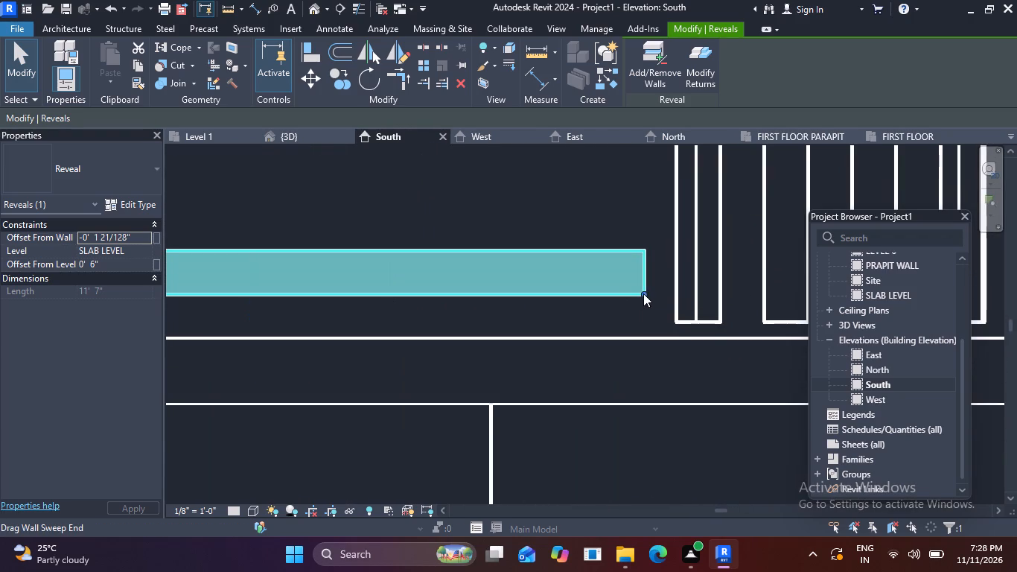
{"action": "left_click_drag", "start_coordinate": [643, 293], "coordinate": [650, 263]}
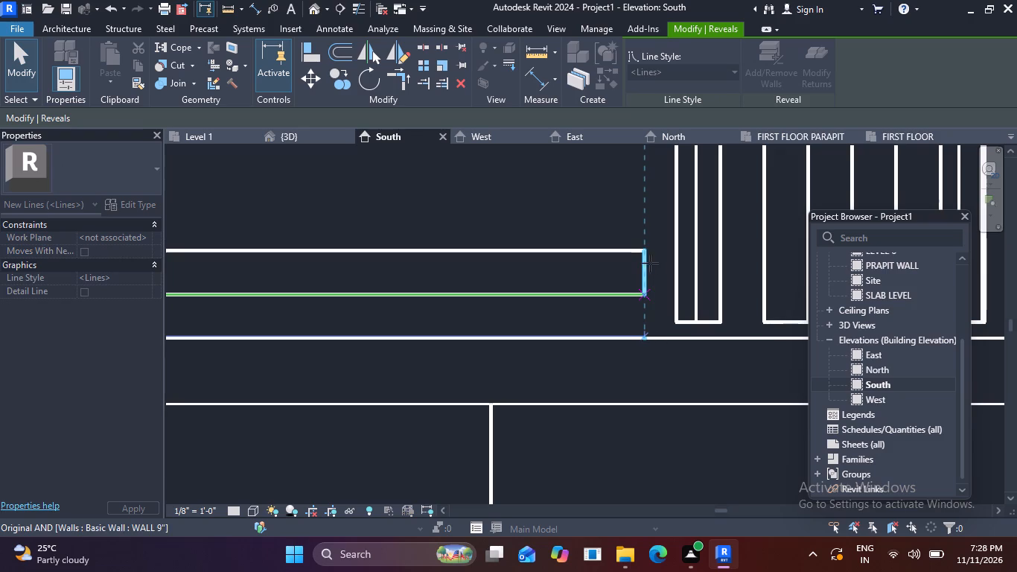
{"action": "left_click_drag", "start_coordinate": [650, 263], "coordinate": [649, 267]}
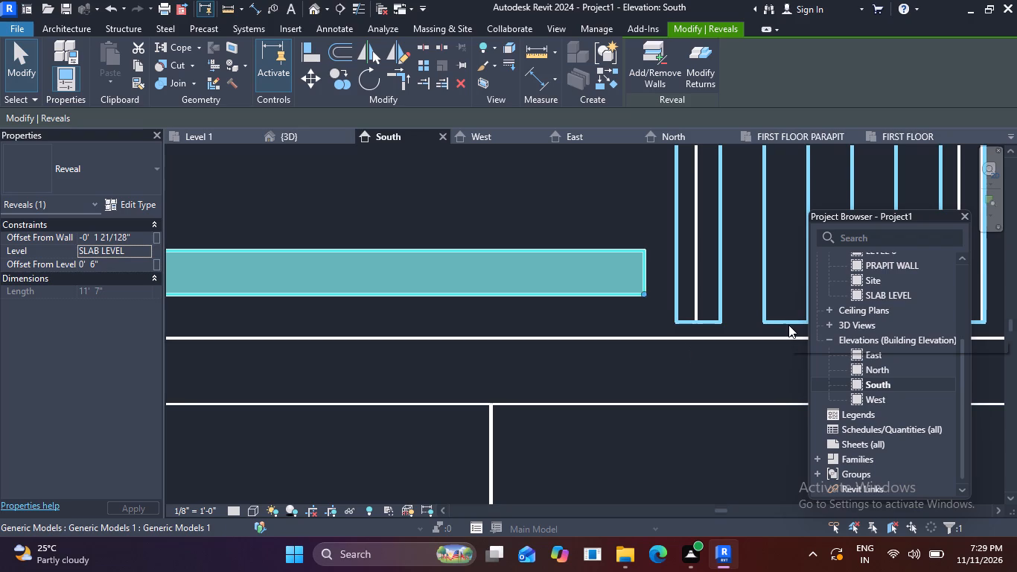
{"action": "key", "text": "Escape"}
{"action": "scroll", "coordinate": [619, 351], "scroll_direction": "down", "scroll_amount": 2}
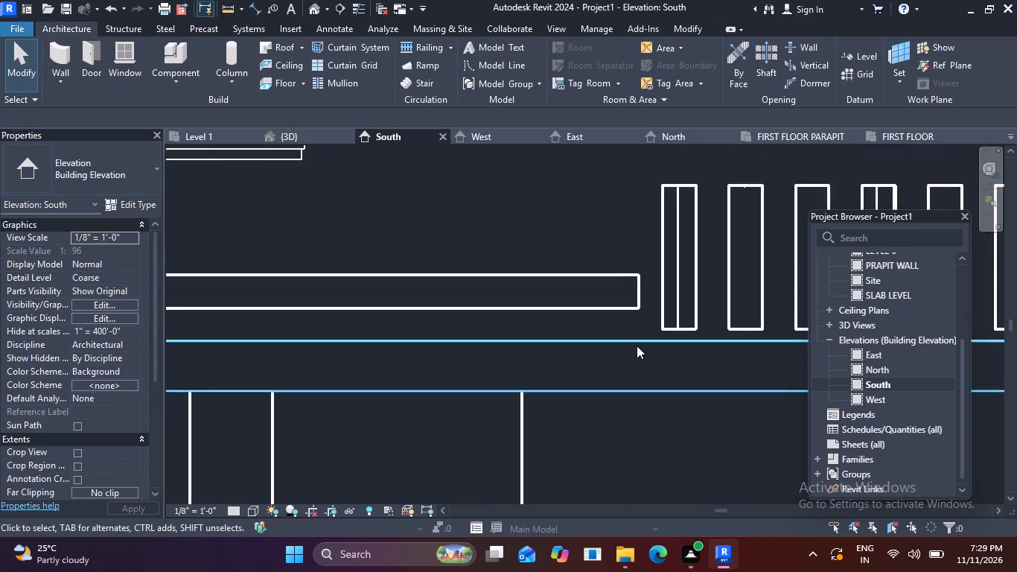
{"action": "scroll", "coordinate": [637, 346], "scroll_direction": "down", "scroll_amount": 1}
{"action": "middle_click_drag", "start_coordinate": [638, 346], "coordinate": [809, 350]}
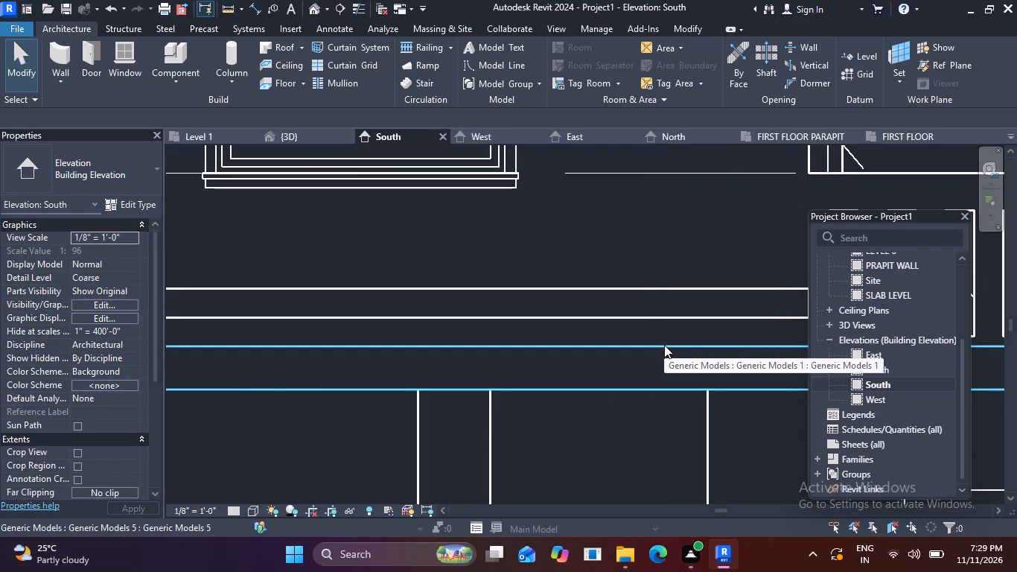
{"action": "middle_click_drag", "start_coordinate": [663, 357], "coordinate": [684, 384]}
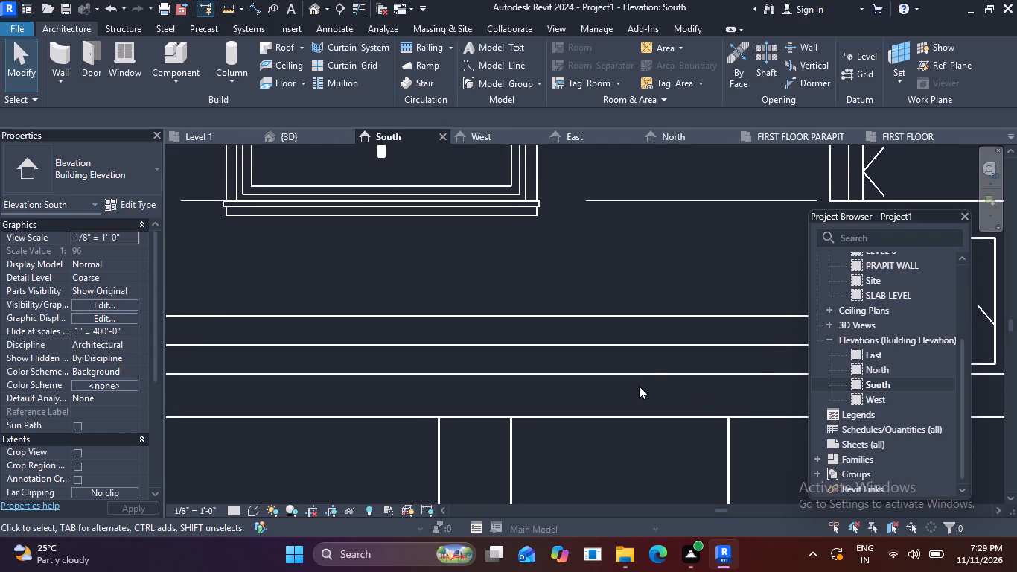
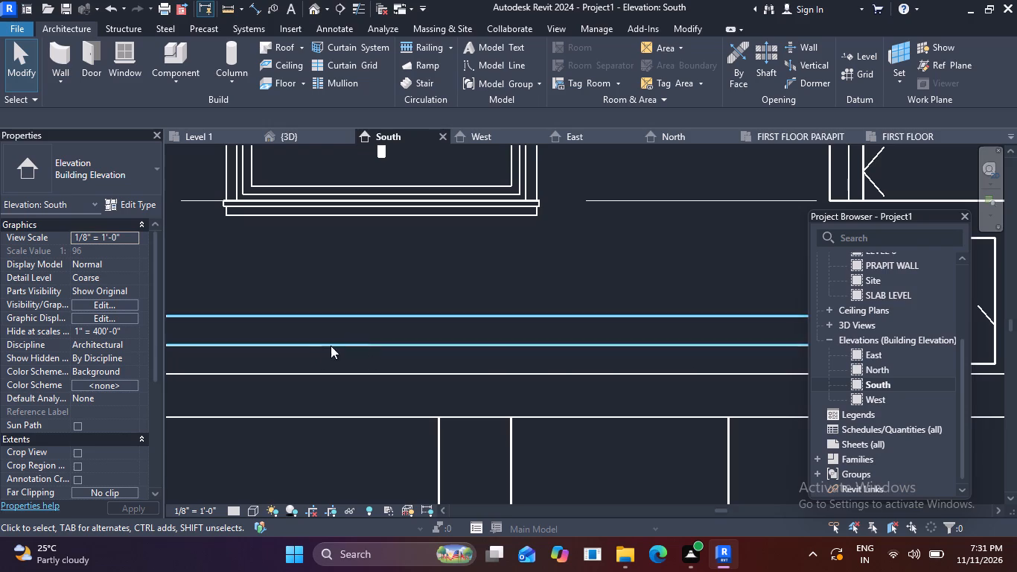
Examine the reveal below the first-floor window in the South elevation, checking its extent and its offset from the slab level.
{"action": "scroll", "coordinate": [483, 322], "scroll_direction": "down", "scroll_amount": 7}
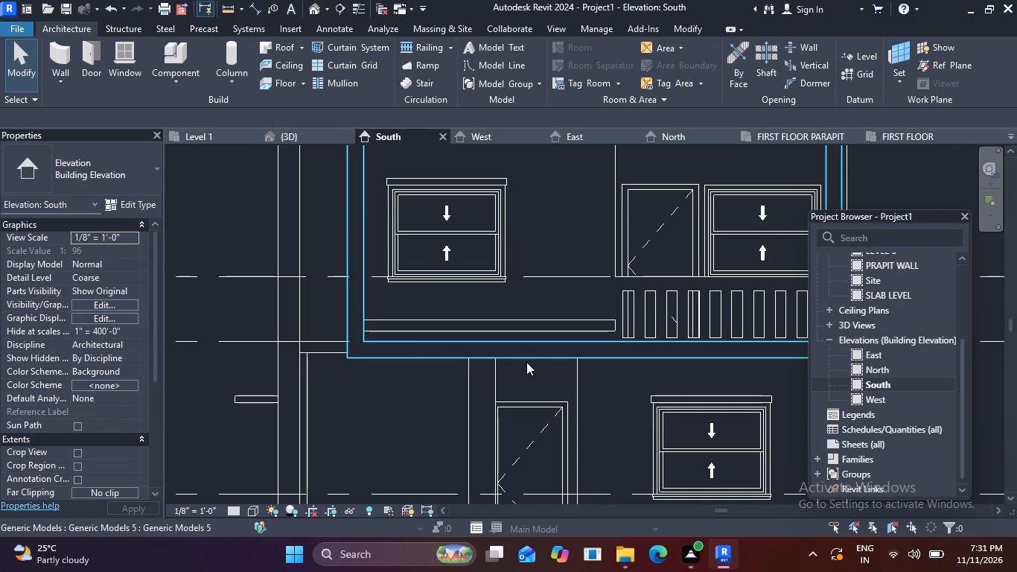
{"action": "scroll", "coordinate": [543, 336], "scroll_direction": "up", "scroll_amount": 5}
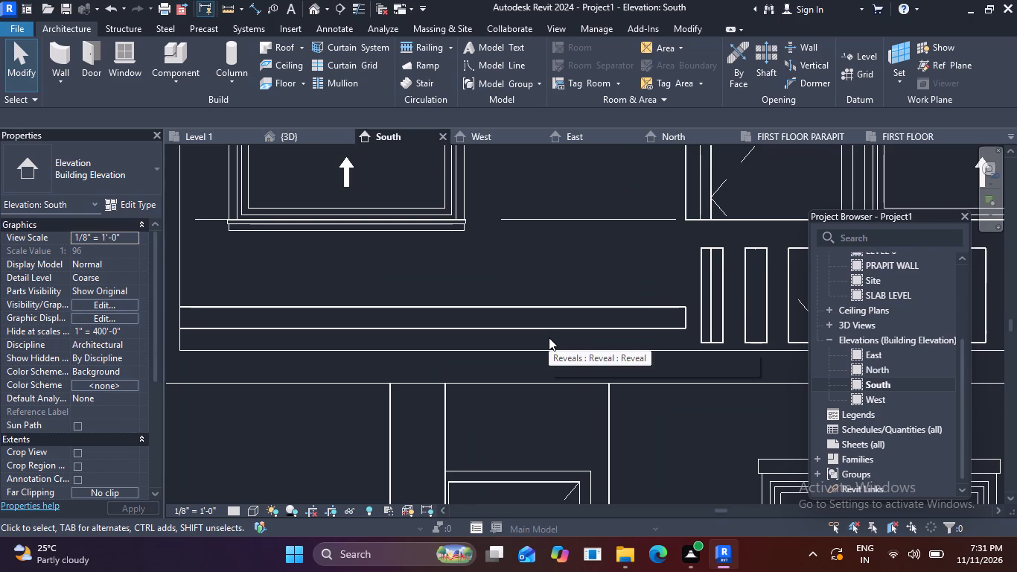
{"action": "scroll", "coordinate": [549, 337], "scroll_direction": "up", "scroll_amount": 2}
{"action": "scroll", "coordinate": [549, 337], "scroll_direction": "down", "scroll_amount": 2}
{"action": "middle_click_drag", "start_coordinate": [598, 336], "coordinate": [633, 334]}
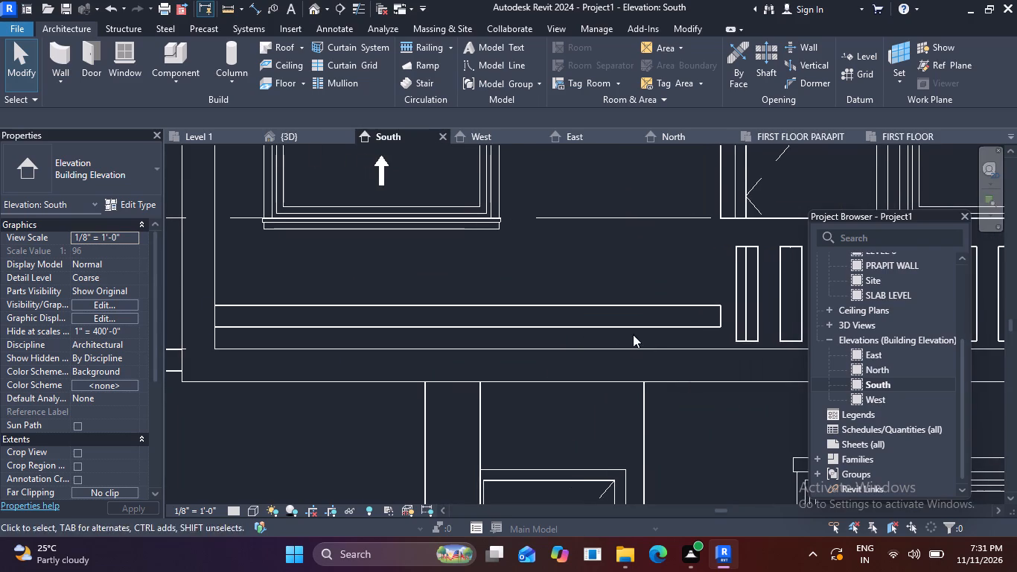
{"action": "left_click", "coordinate": [570, 322]}
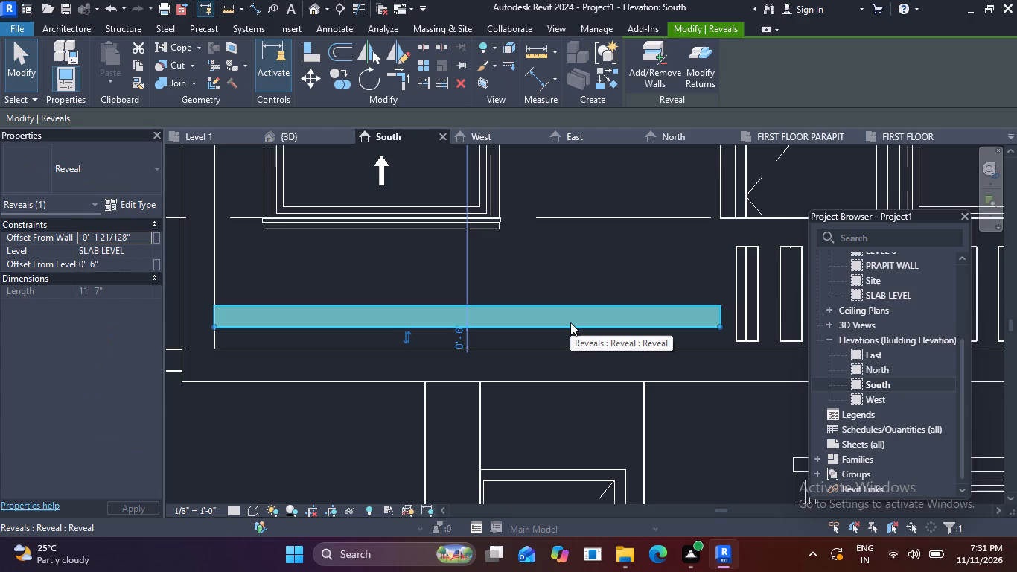
{"action": "key", "text": "Escape"}
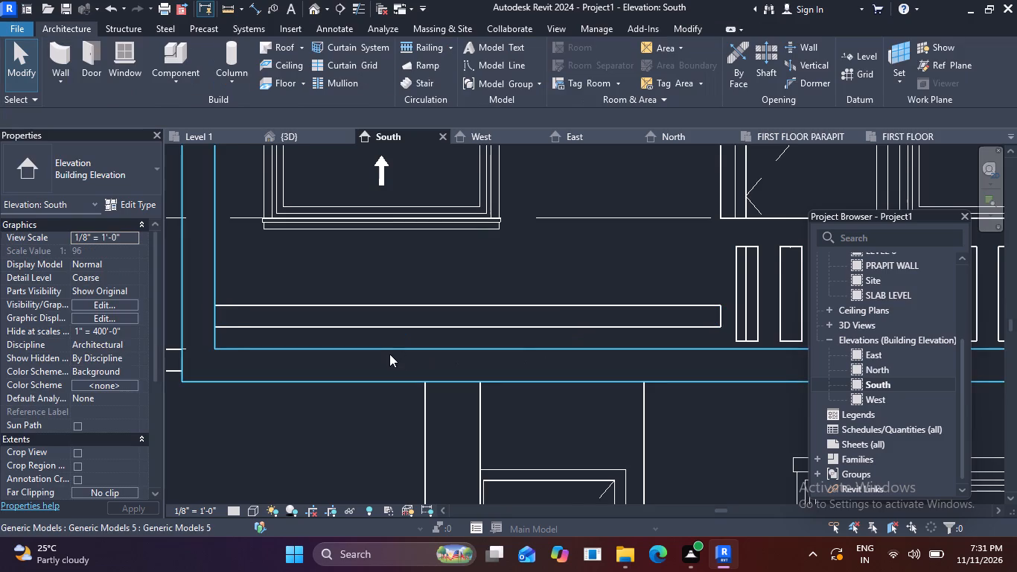
{"action": "scroll", "coordinate": [389, 354], "scroll_direction": "down", "scroll_amount": 4}
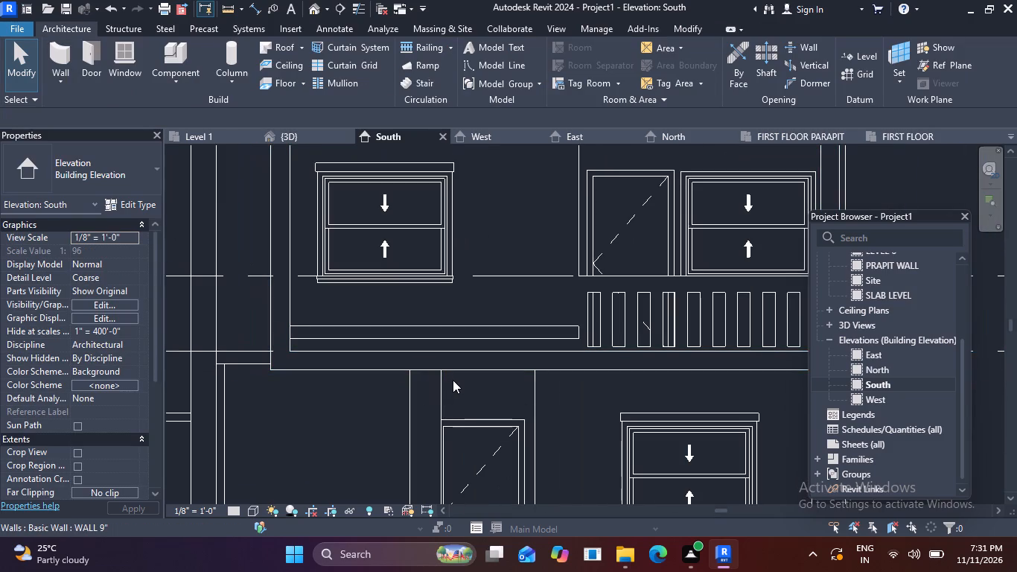
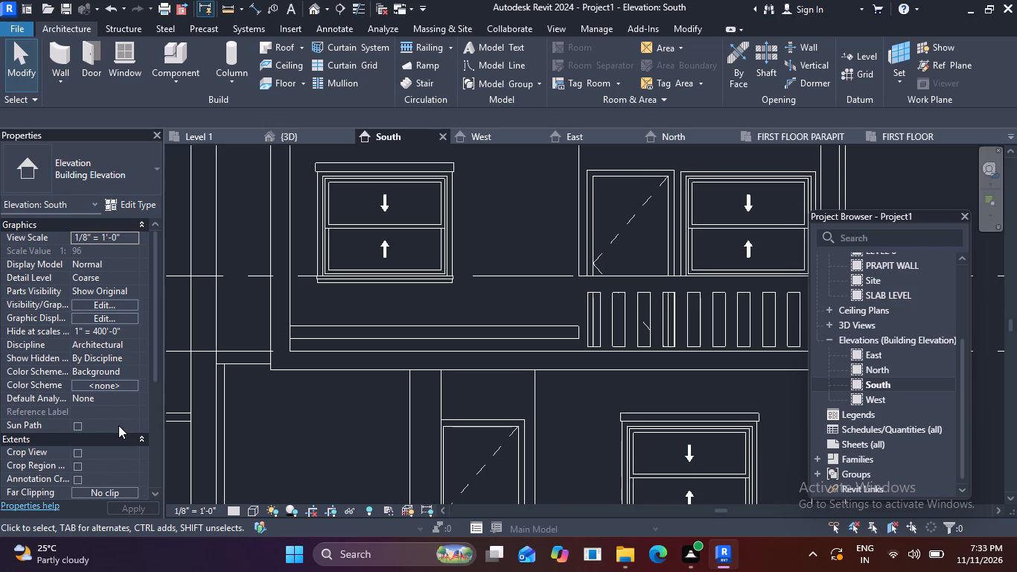
Place an aligned dimension between the top and bottom edges of the reveal below the first-floor window, near its balcony-railing end.
{"action": "scroll", "coordinate": [401, 276], "scroll_direction": "down", "scroll_amount": 4}
{"action": "scroll", "coordinate": [460, 307], "scroll_direction": "up", "scroll_amount": 4}
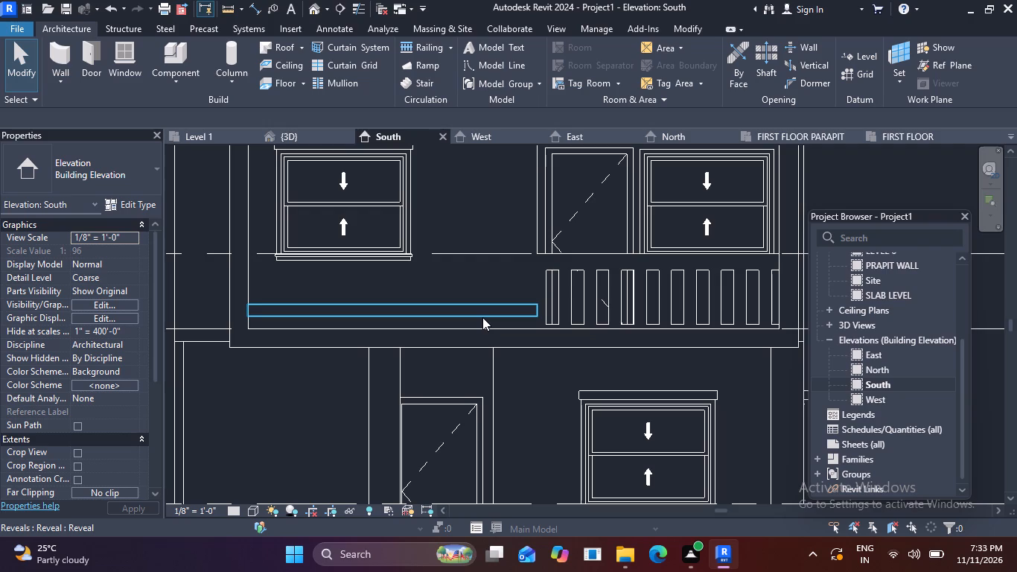
{"action": "scroll", "coordinate": [482, 317], "scroll_direction": "up", "scroll_amount": 1}
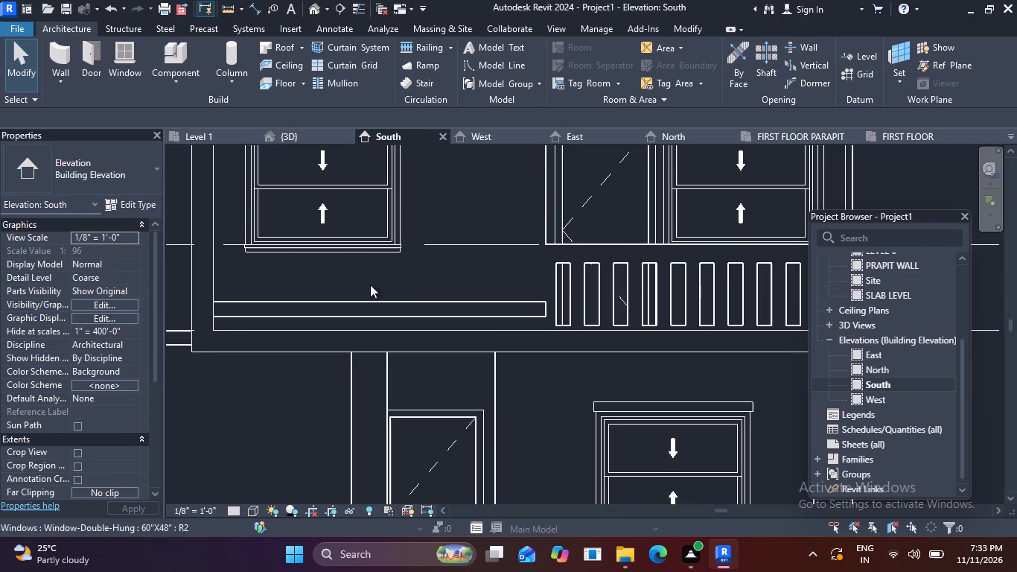
{"action": "middle_click_drag", "start_coordinate": [444, 307], "coordinate": [591, 309]}
{"action": "scroll", "coordinate": [523, 326], "scroll_direction": "up", "scroll_amount": 5}
{"action": "middle_click_drag", "start_coordinate": [573, 305], "coordinate": [432, 306]}
{"action": "scroll", "coordinate": [440, 300], "scroll_direction": "down", "scroll_amount": 2}
{"action": "middle_click_drag", "start_coordinate": [521, 289], "coordinate": [578, 290]}
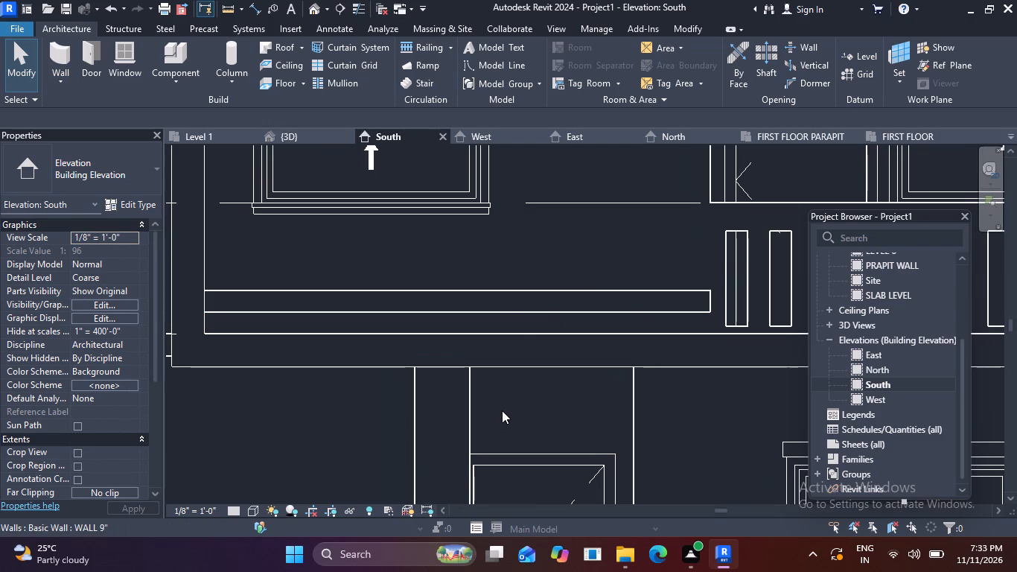
{"action": "scroll", "coordinate": [647, 320], "scroll_direction": "up", "scroll_amount": 2}
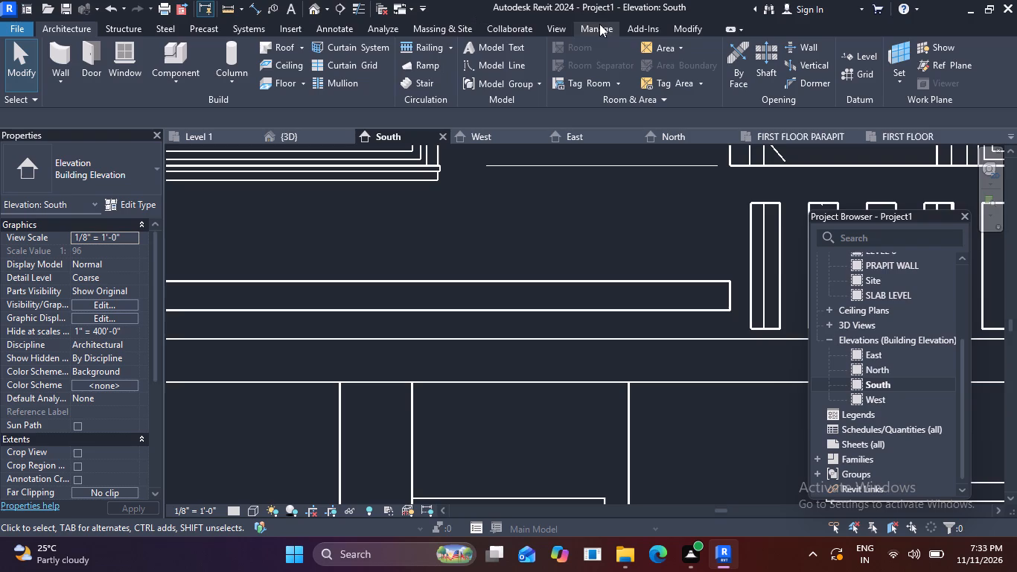
{"action": "left_click", "coordinate": [693, 27]}
{"action": "left_click", "coordinate": [544, 80]}
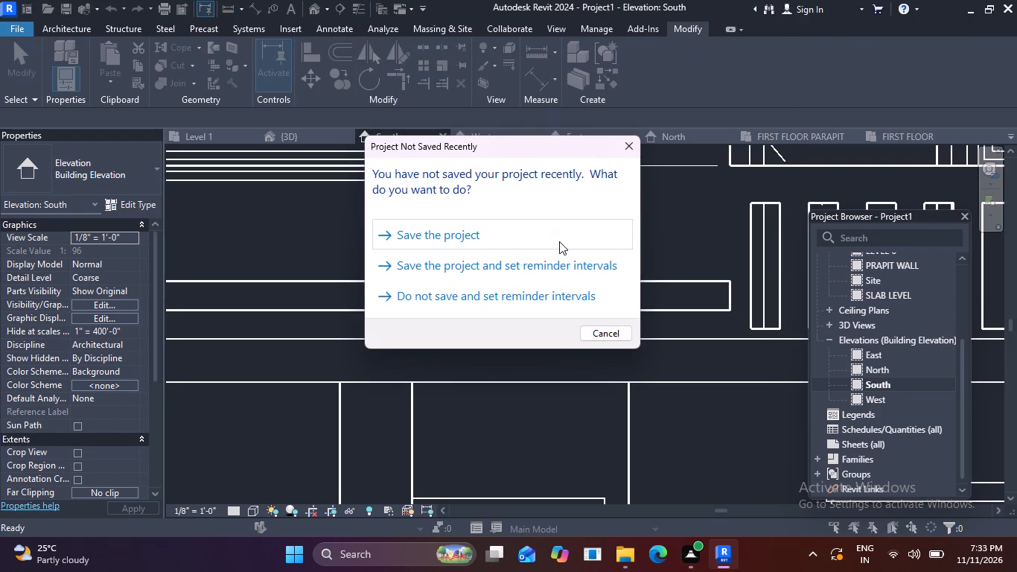
{"action": "left_click", "coordinate": [627, 142]}
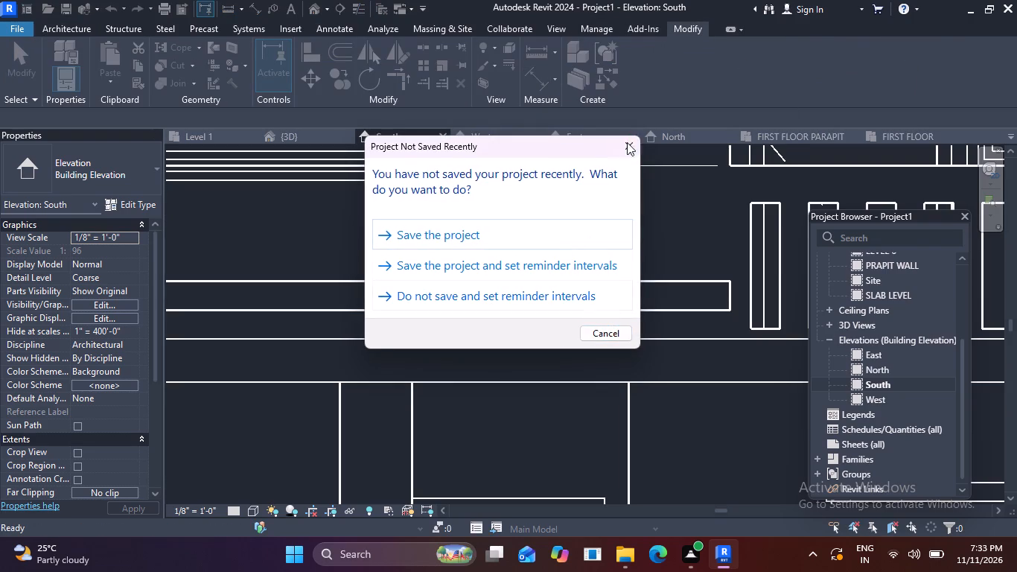
{"action": "left_click", "coordinate": [643, 279]}
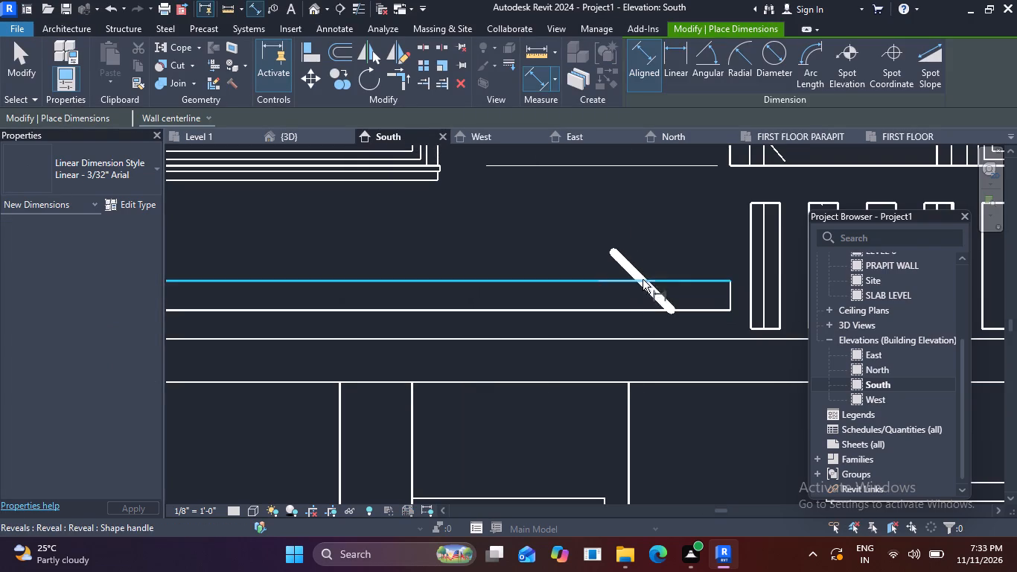
{"action": "left_click", "coordinate": [646, 308]}
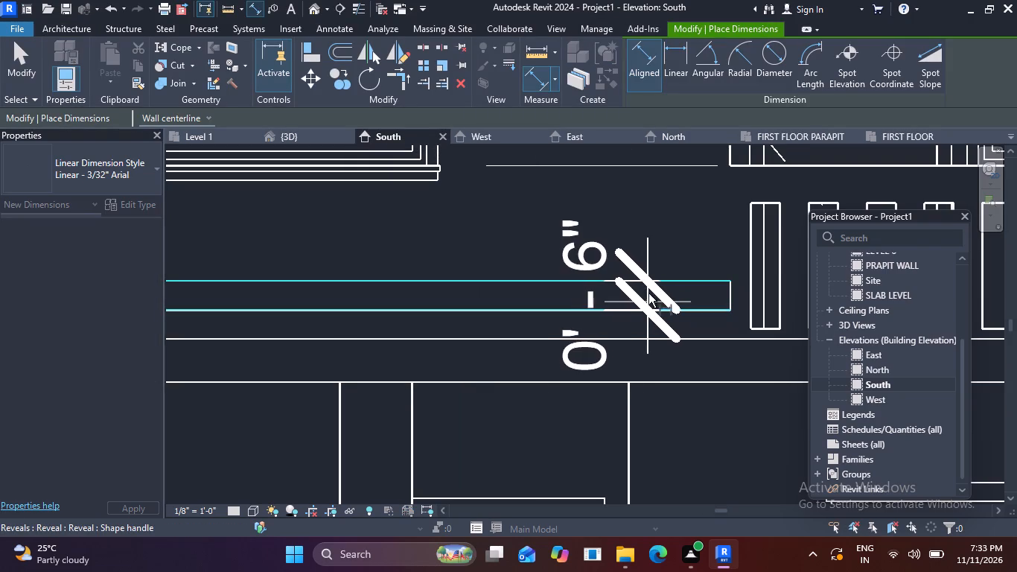
{"action": "left_click", "coordinate": [650, 290]}
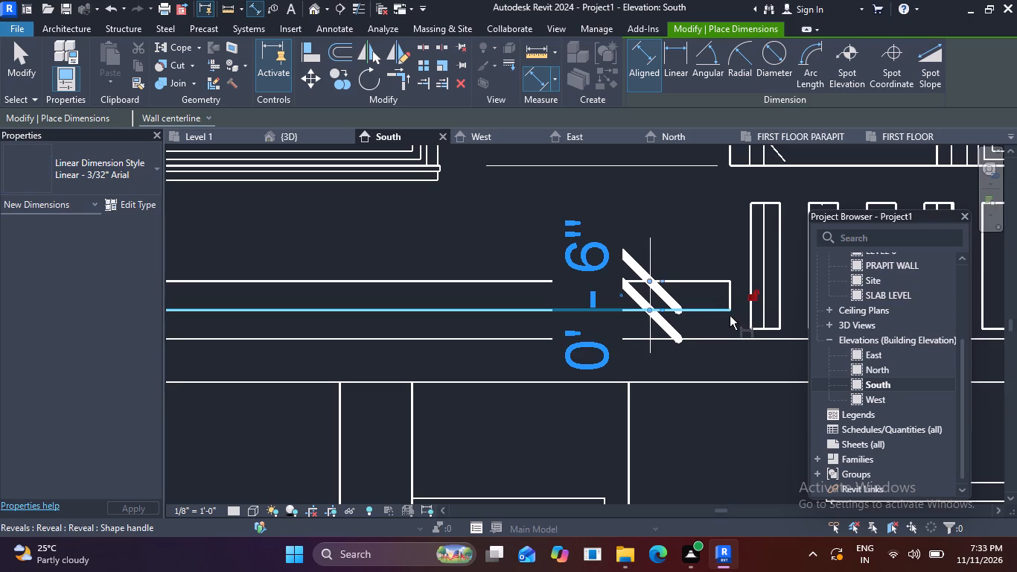
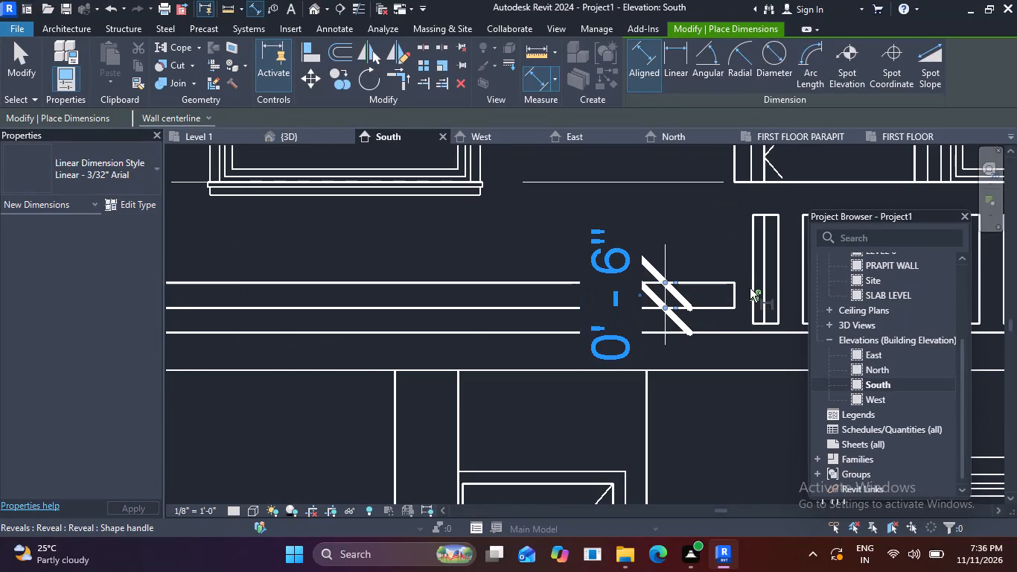
End dimensioning in the South elevation and select the reveal below the first-floor window to inspect its properties.
{"action": "middle_click_drag", "start_coordinate": [750, 288], "coordinate": [648, 282]}
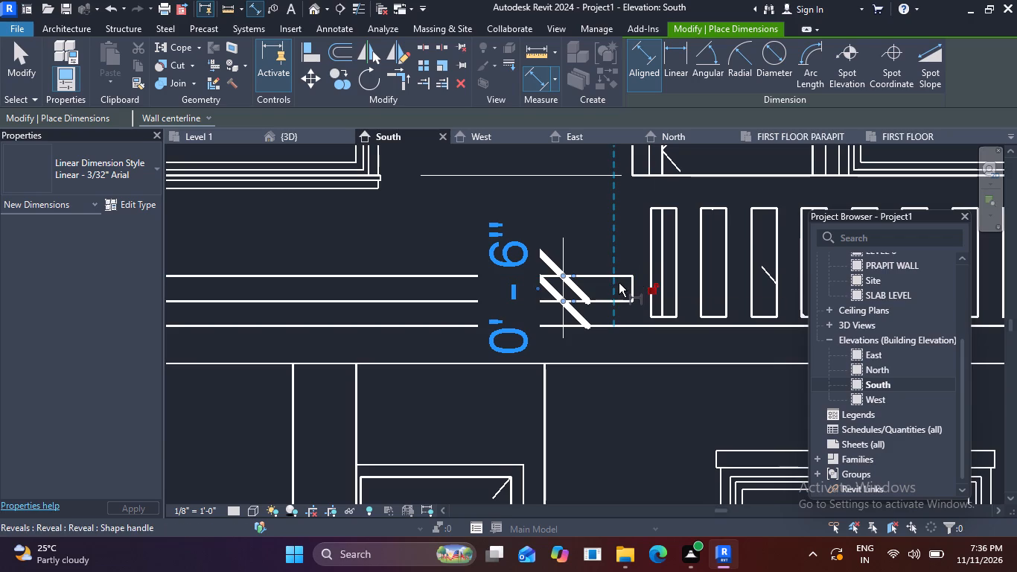
{"action": "key", "text": "Escape"}
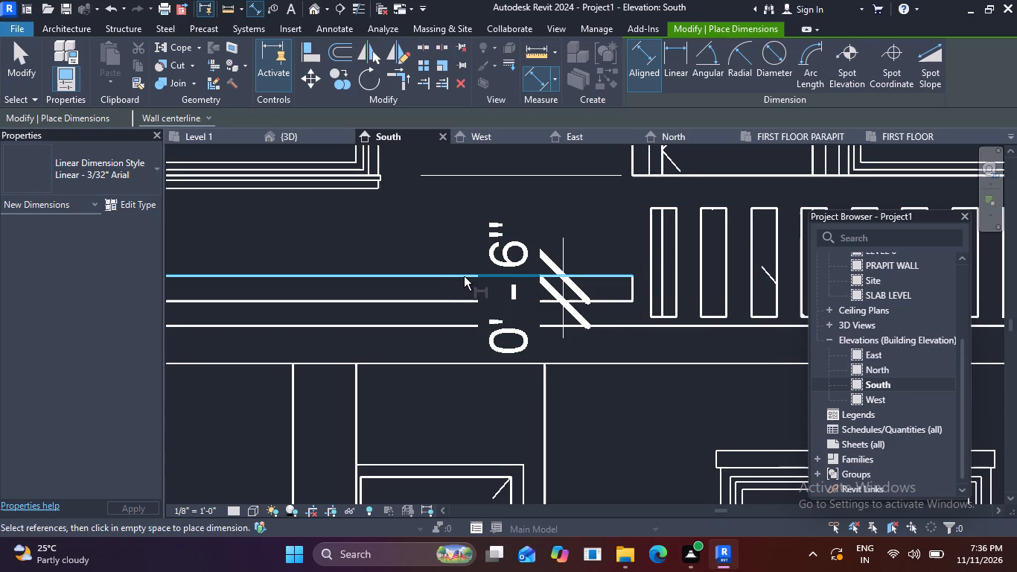
{"action": "left_click", "coordinate": [451, 286]}
{"action": "scroll", "coordinate": [434, 285], "scroll_direction": "down", "scroll_amount": 1}
{"action": "middle_click_drag", "start_coordinate": [434, 285], "coordinate": [702, 272]}
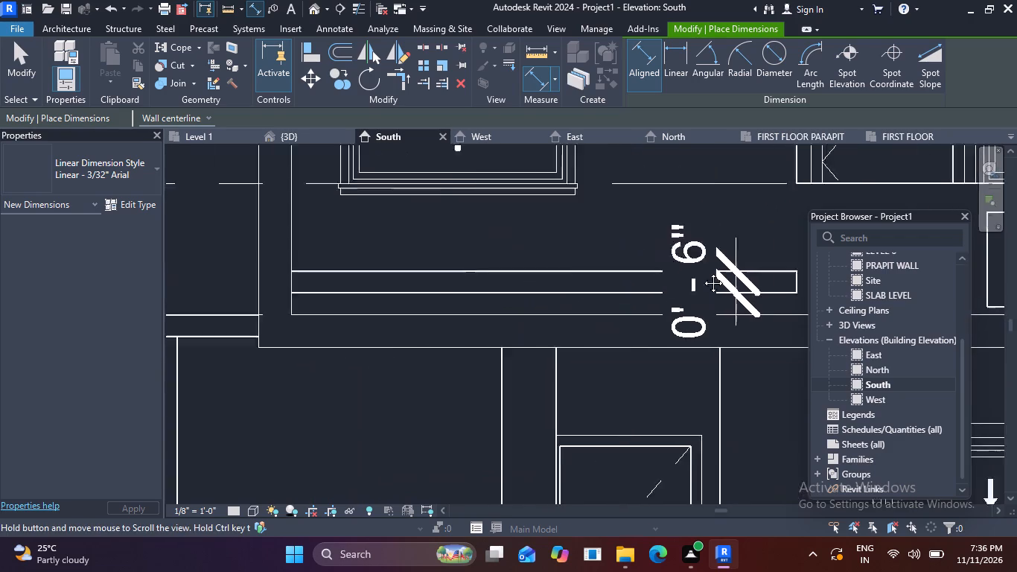
{"action": "middle_click_drag", "start_coordinate": [702, 272], "coordinate": [787, 272]}
{"action": "left_click_drag", "start_coordinate": [654, 247], "coordinate": [586, 288]}
{"action": "left_click_drag", "start_coordinate": [660, 238], "coordinate": [610, 270]}
{"action": "key", "text": "Escape"}
{"action": "left_click_drag", "start_coordinate": [660, 241], "coordinate": [608, 280]}
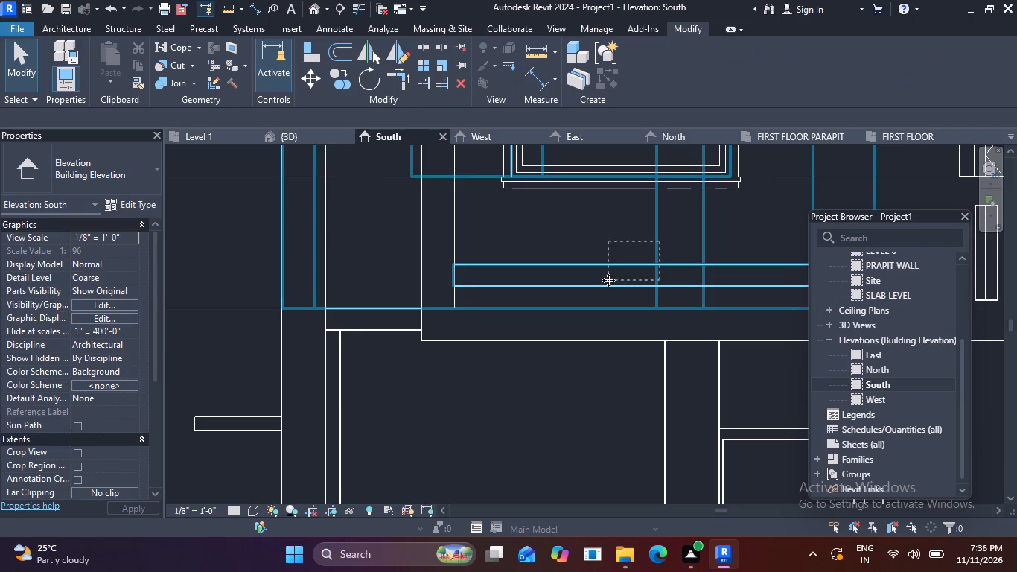
{"action": "key", "text": "Escape"}
{"action": "left_click", "coordinate": [625, 272]}
{"action": "left_click", "coordinate": [632, 264]}
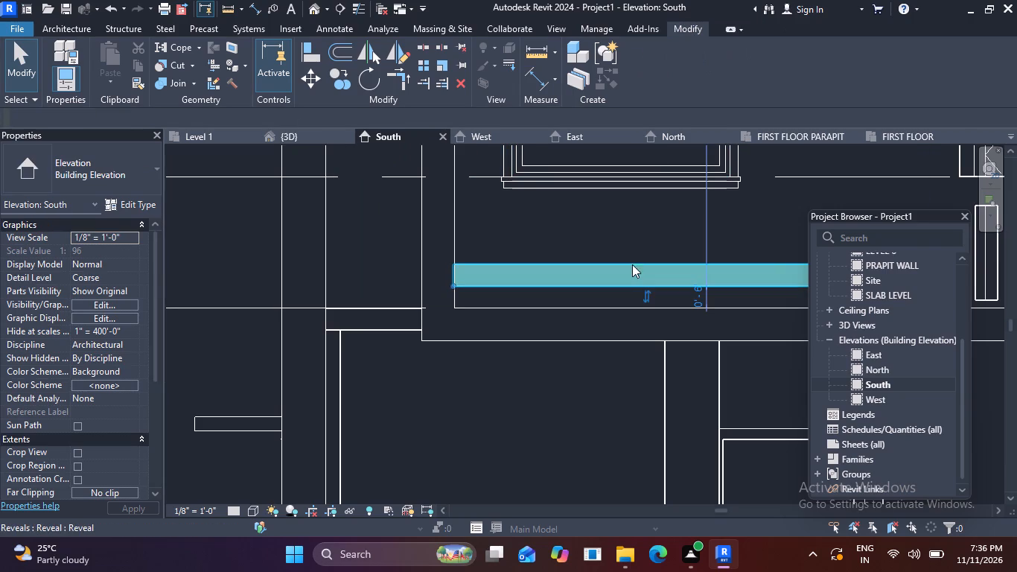
{"action": "scroll", "coordinate": [625, 277], "scroll_direction": "down", "scroll_amount": 3}
{"action": "middle_click_drag", "start_coordinate": [621, 296], "coordinate": [456, 302]}
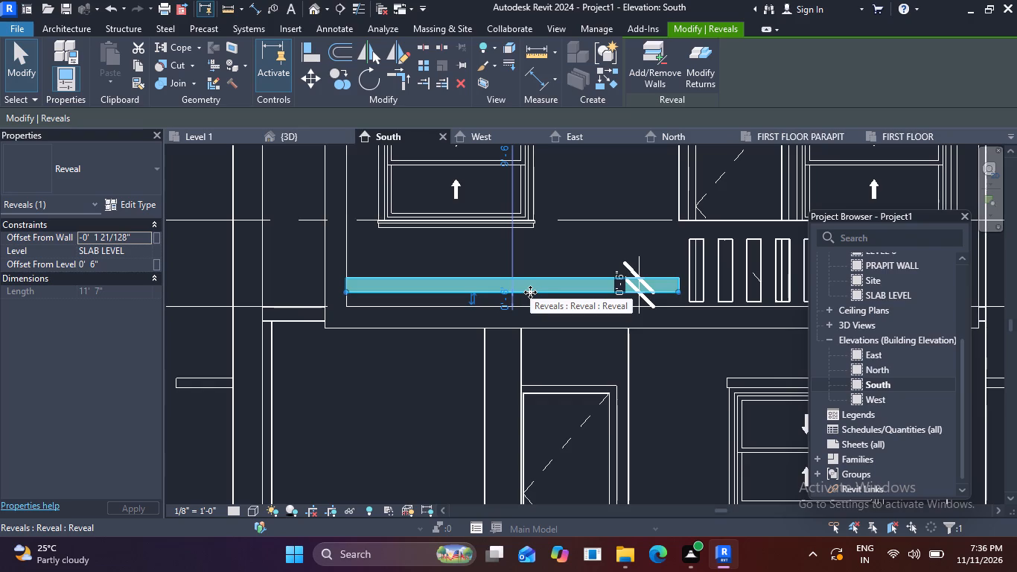
Find the Reveal-Brick Course family among the project's profile families and open the type properties of its 1 Brick type.
{"action": "left_click", "coordinate": [819, 459]}
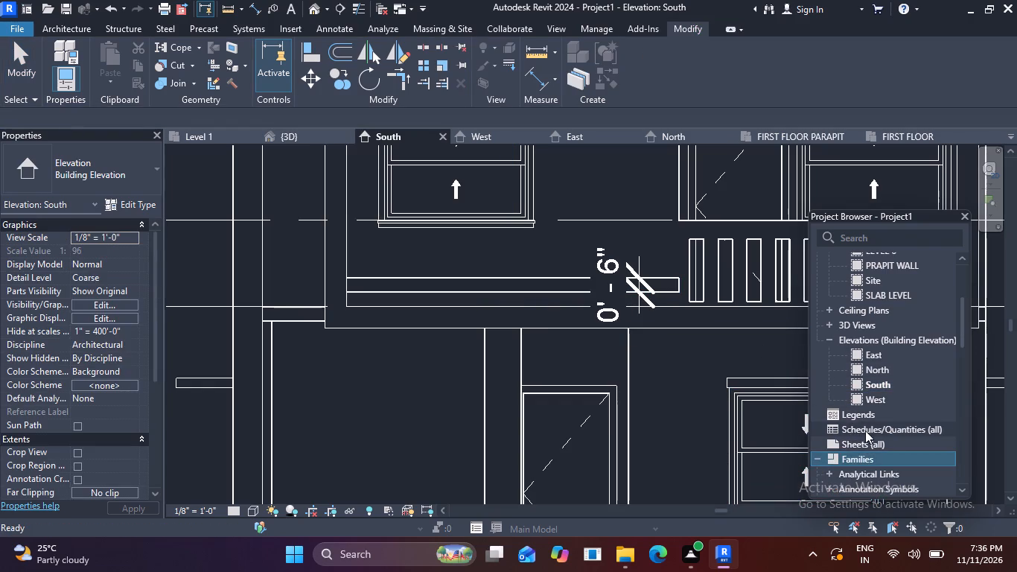
{"action": "scroll", "coordinate": [873, 432], "scroll_direction": "down", "scroll_amount": 5}
{"action": "scroll", "coordinate": [880, 375], "scroll_direction": "up", "scroll_amount": 2}
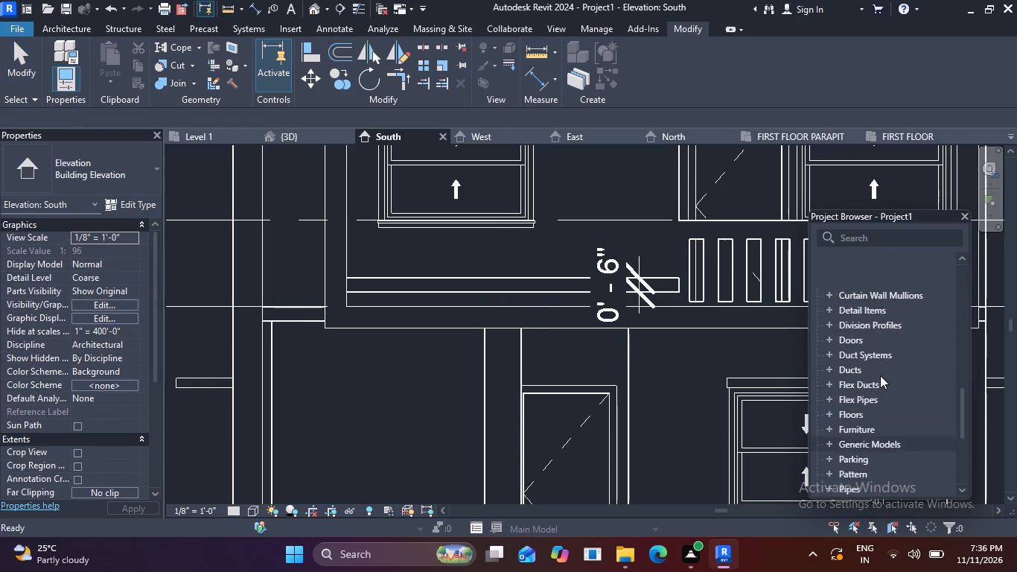
{"action": "scroll", "coordinate": [880, 375], "scroll_direction": "up", "scroll_amount": 2}
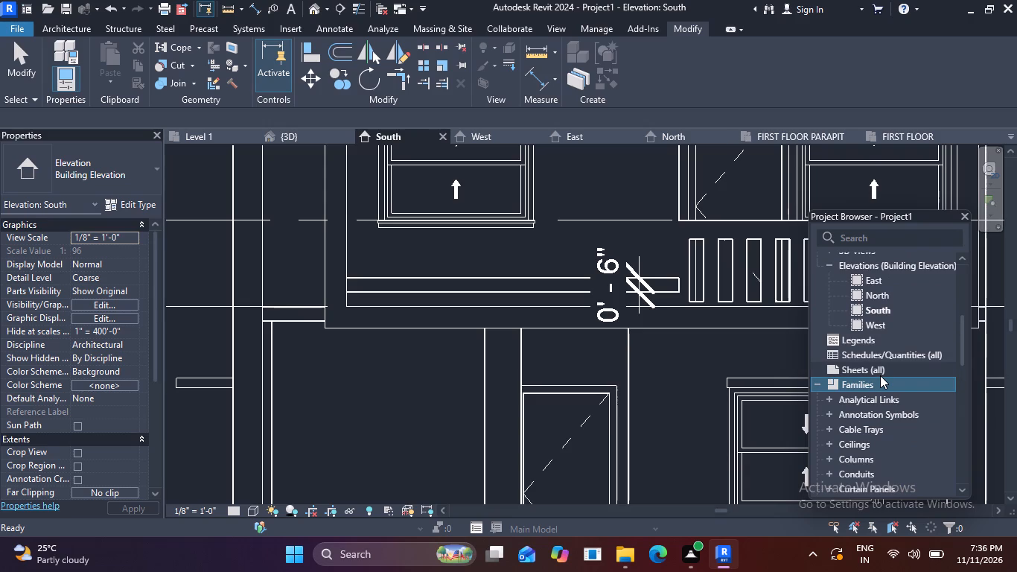
{"action": "scroll", "coordinate": [880, 375], "scroll_direction": "down", "scroll_amount": 2}
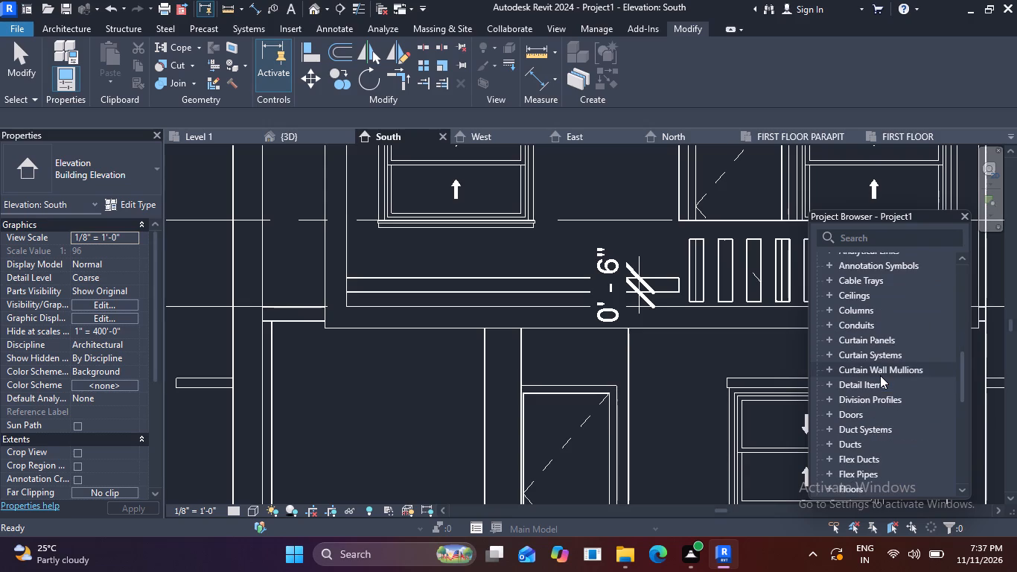
{"action": "scroll", "coordinate": [880, 375], "scroll_direction": "down", "scroll_amount": 1}
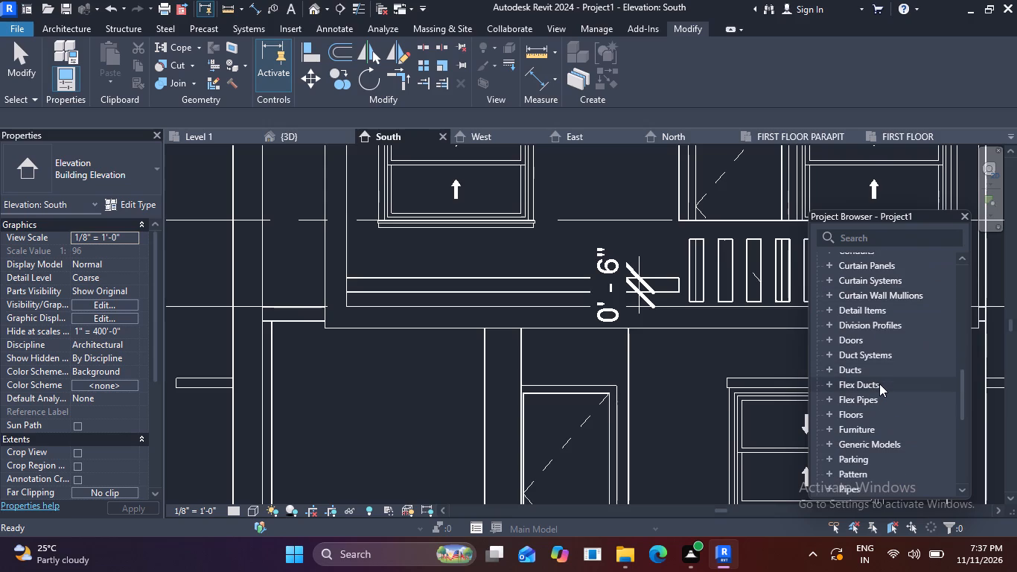
{"action": "scroll", "coordinate": [879, 384], "scroll_direction": "down", "scroll_amount": 1}
{"action": "left_click", "coordinate": [863, 459]}
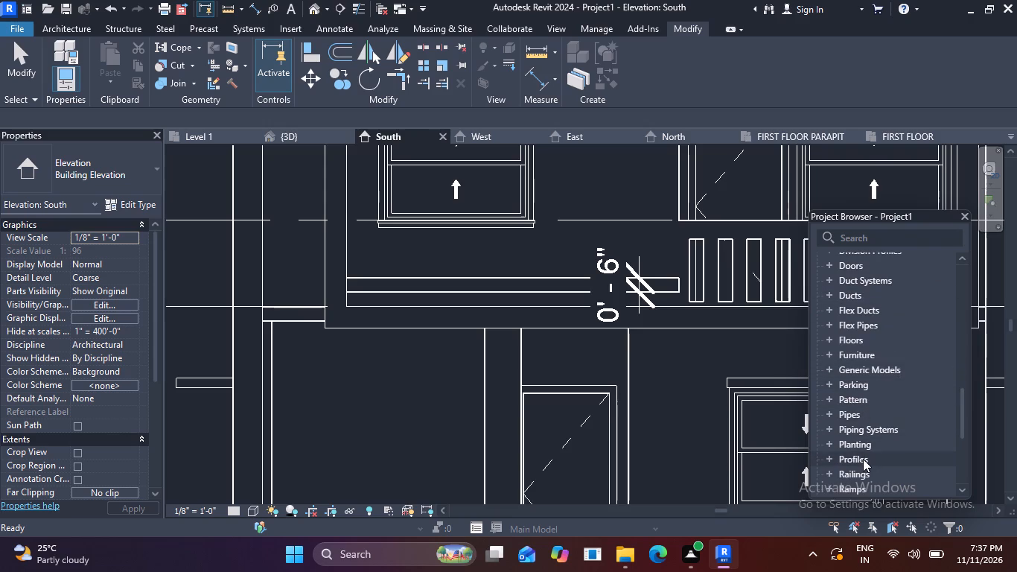
{"action": "left_click", "coordinate": [826, 460]}
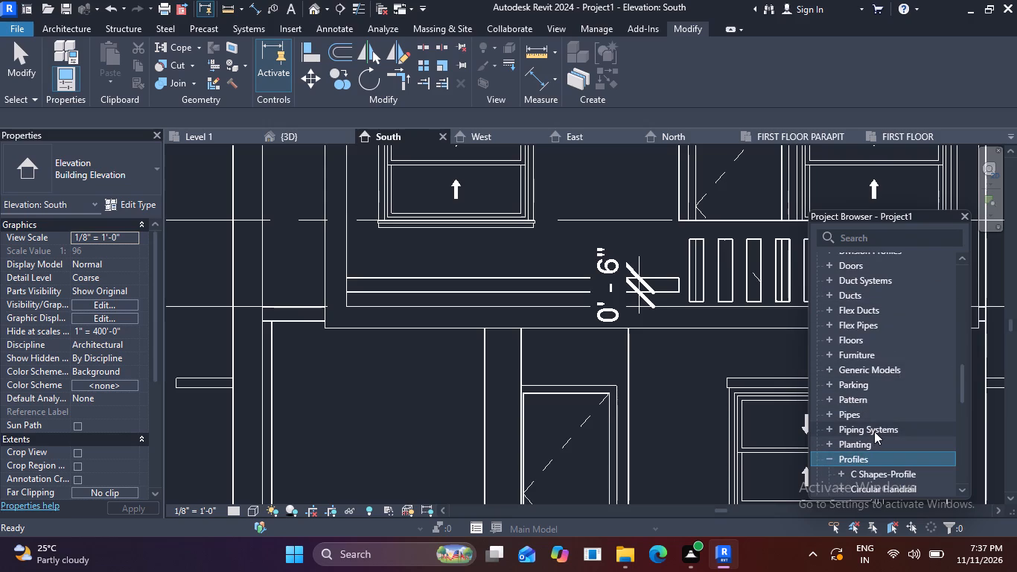
{"action": "scroll", "coordinate": [874, 431], "scroll_direction": "down", "scroll_amount": 3}
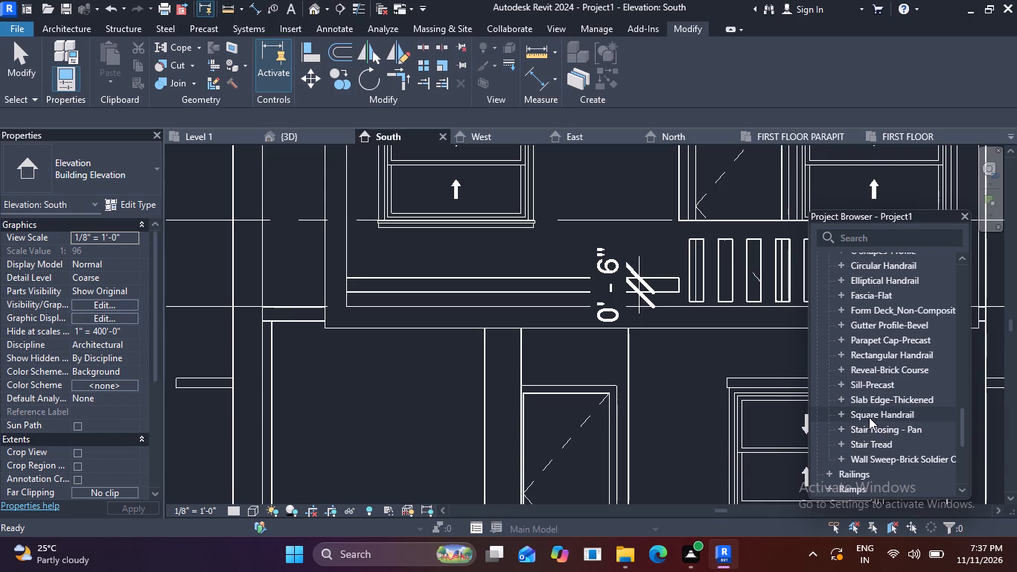
{"action": "left_click", "coordinate": [841, 370]}
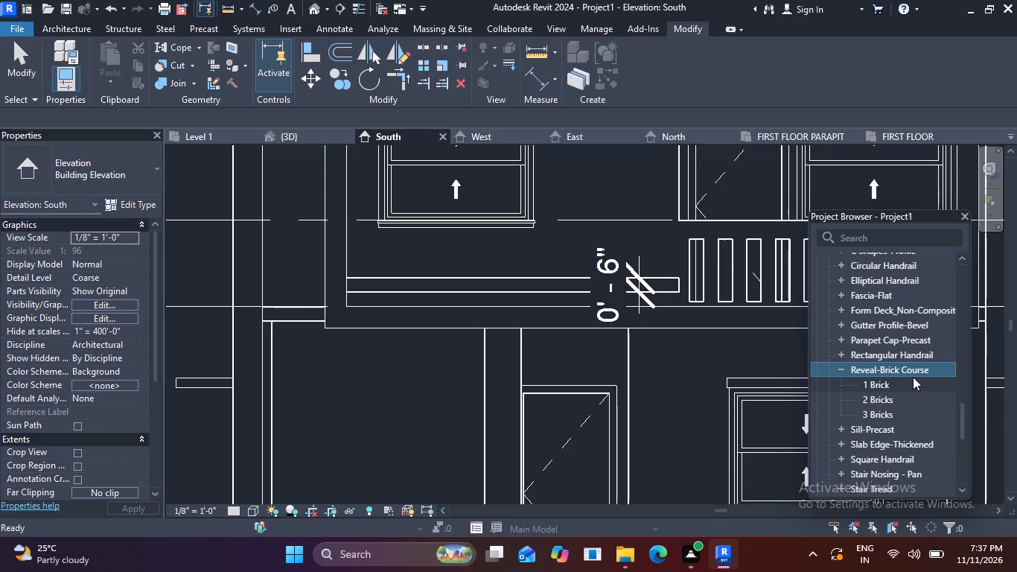
{"action": "left_click", "coordinate": [874, 383]}
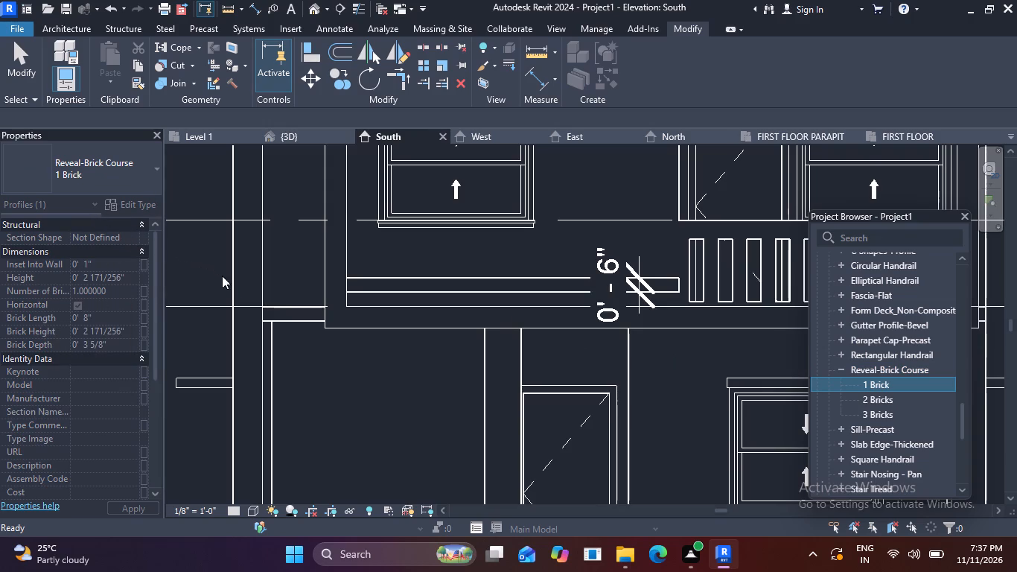
{"action": "double_click", "coordinate": [872, 385]}
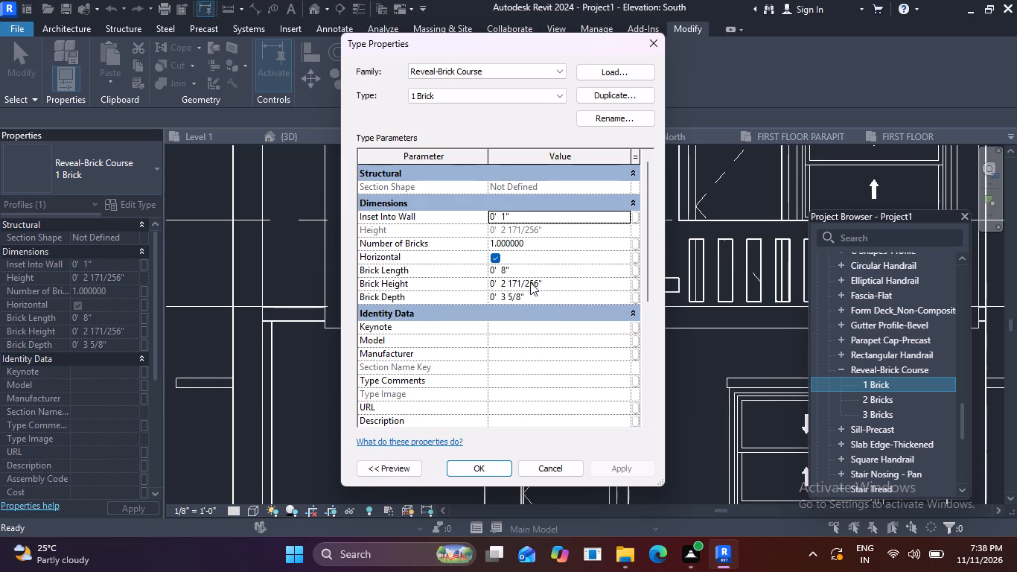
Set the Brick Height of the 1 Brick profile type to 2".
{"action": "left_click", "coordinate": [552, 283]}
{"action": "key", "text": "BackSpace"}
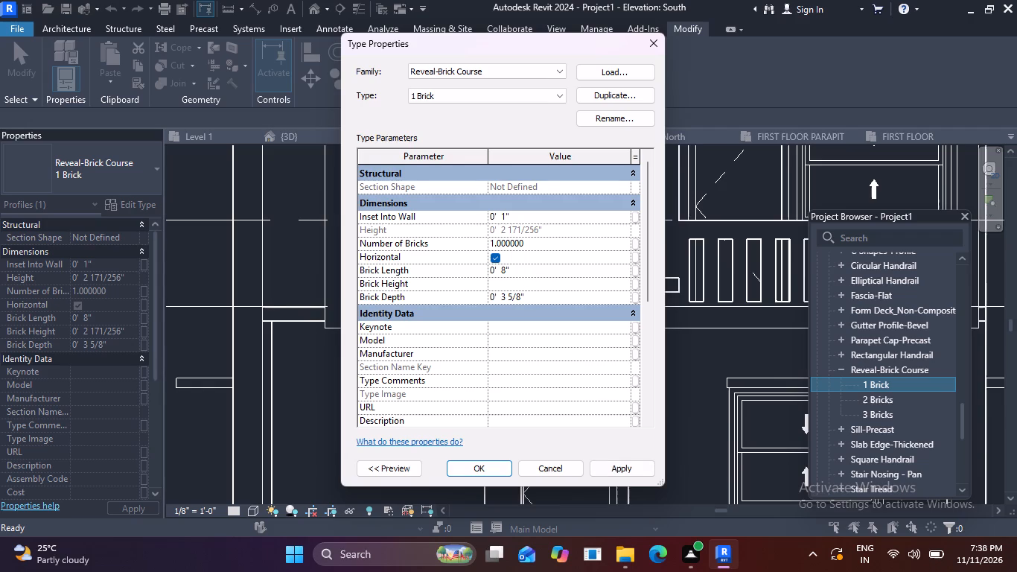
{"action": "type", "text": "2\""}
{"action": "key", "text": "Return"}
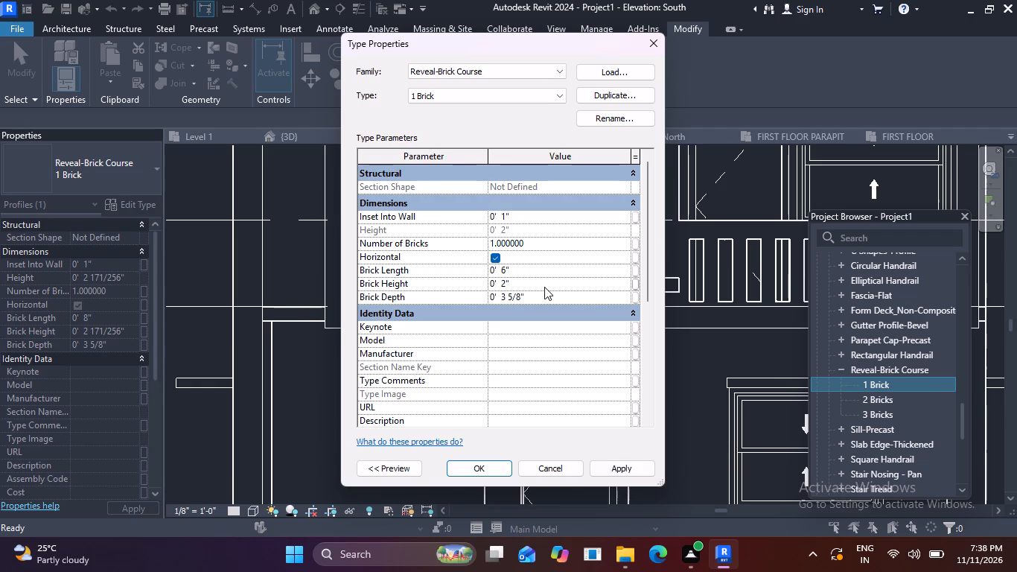
Set the Brick Height of the 1 Brick profile type to 1" and apply the type change.
{"action": "left_click", "coordinate": [518, 286]}
{"action": "key", "text": "BackSpace"}
{"action": "type", "text": "1\""}
{"action": "key", "text": "Return"}
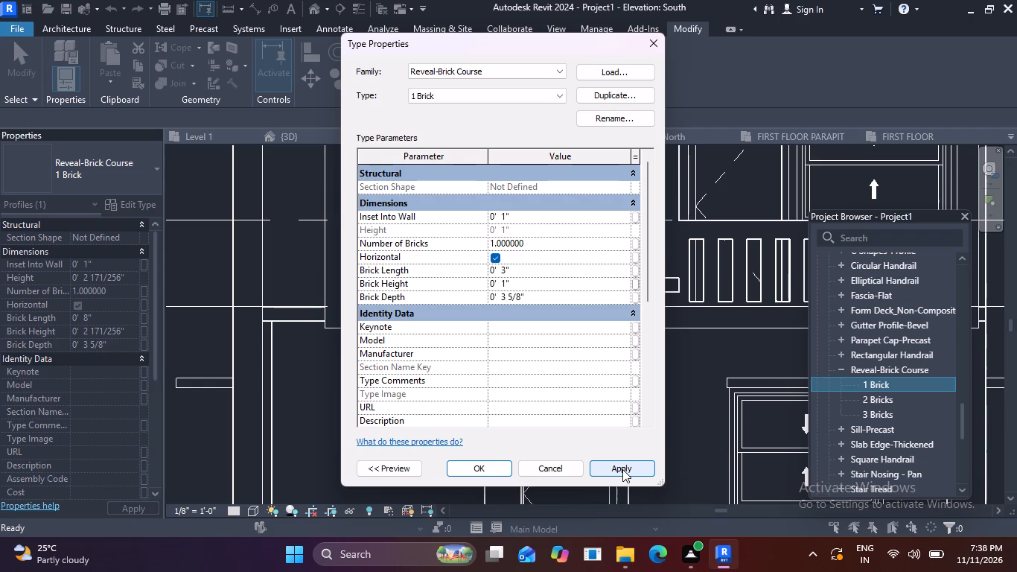
{"action": "left_click", "coordinate": [622, 469]}
{"action": "left_click", "coordinate": [478, 466]}
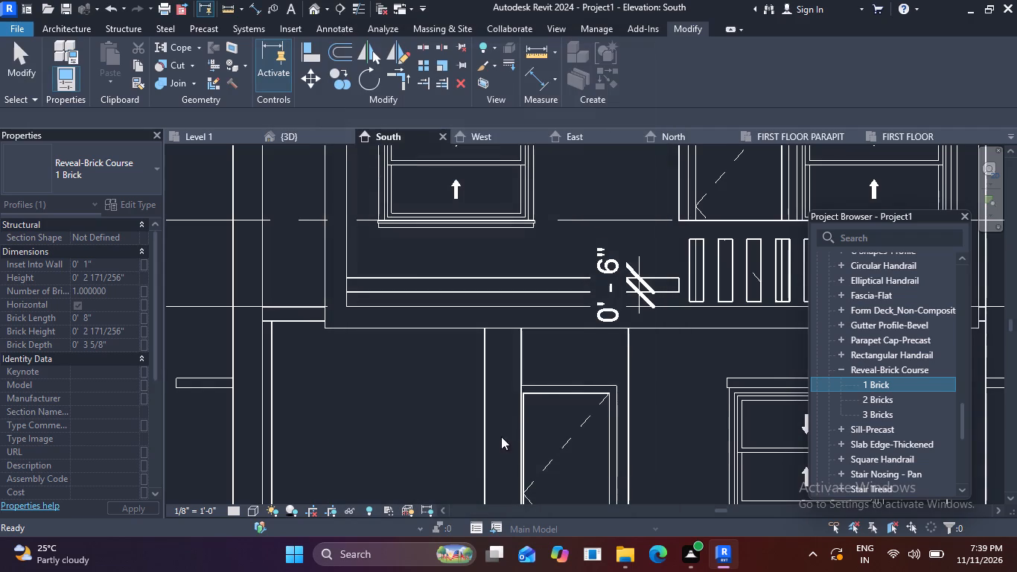
Examine the reveal below the first-floor window in the elevation and the 3D view, selecting it there.
{"action": "scroll", "coordinate": [576, 308], "scroll_direction": "down", "scroll_amount": 1}
{"action": "middle_click_drag", "start_coordinate": [574, 312], "coordinate": [564, 363]}
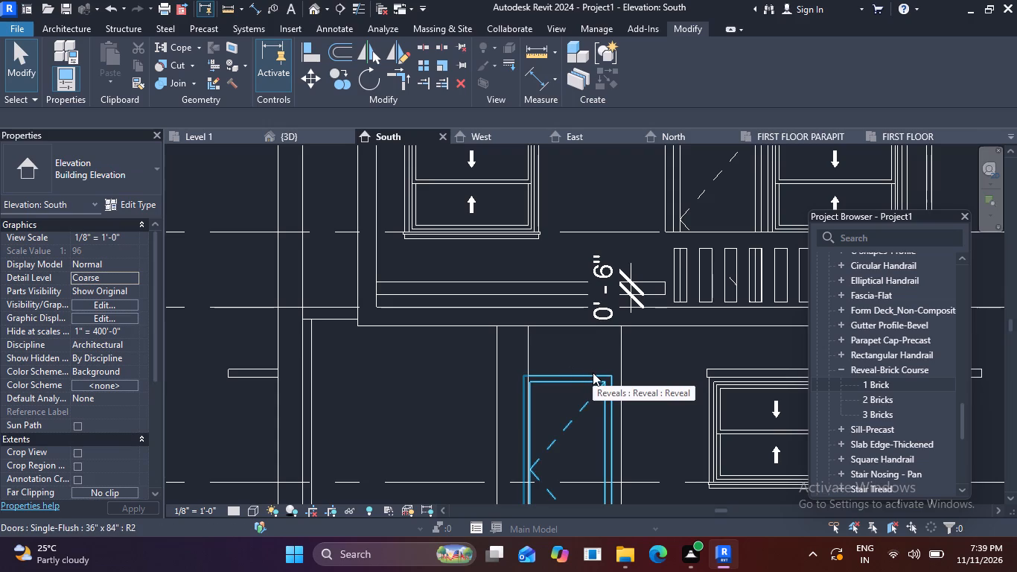
{"action": "scroll", "coordinate": [648, 310], "scroll_direction": "down", "scroll_amount": 2}
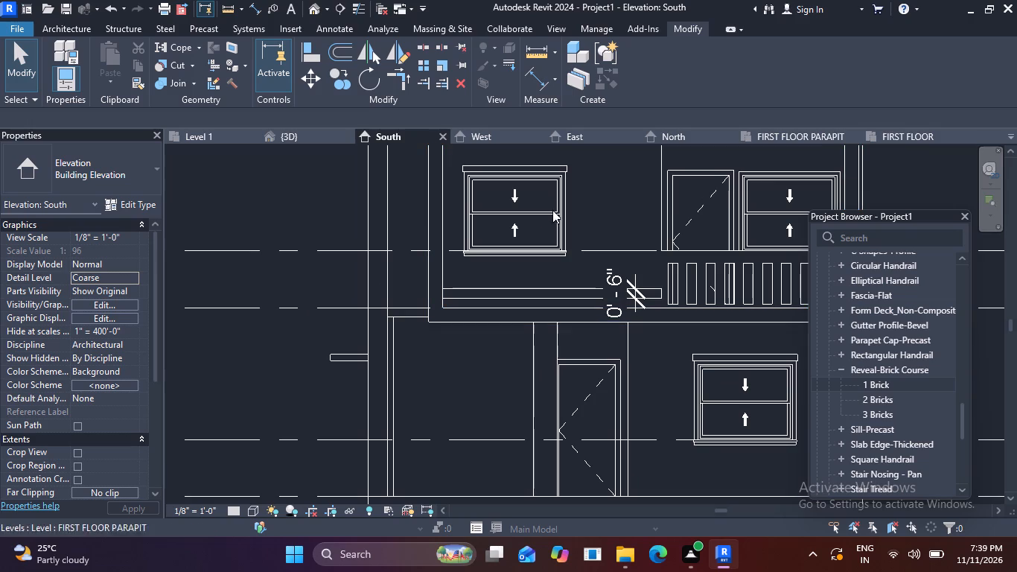
{"action": "left_click", "coordinate": [288, 133]}
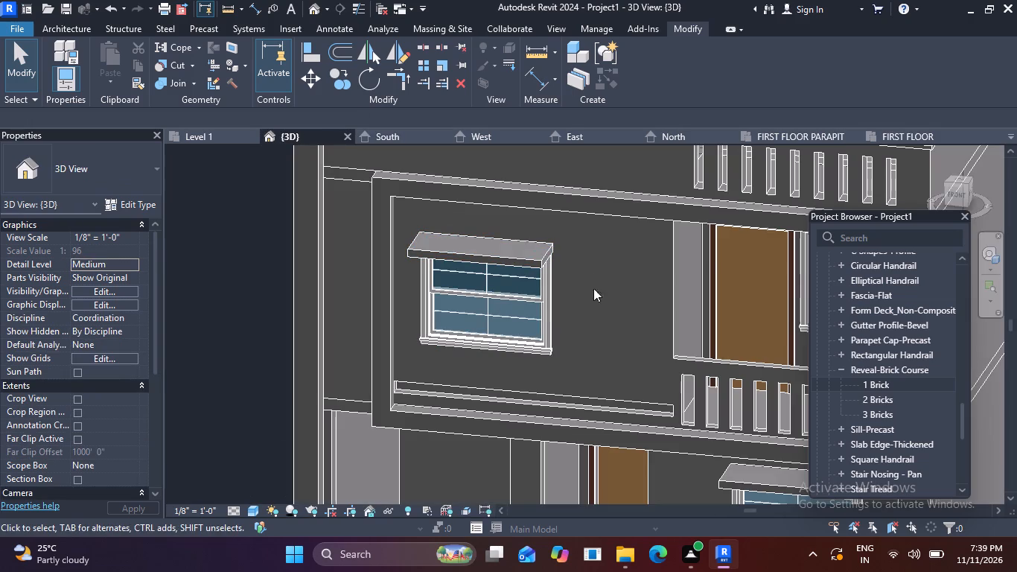
{"action": "scroll", "coordinate": [661, 419], "scroll_direction": "up", "scroll_amount": 5}
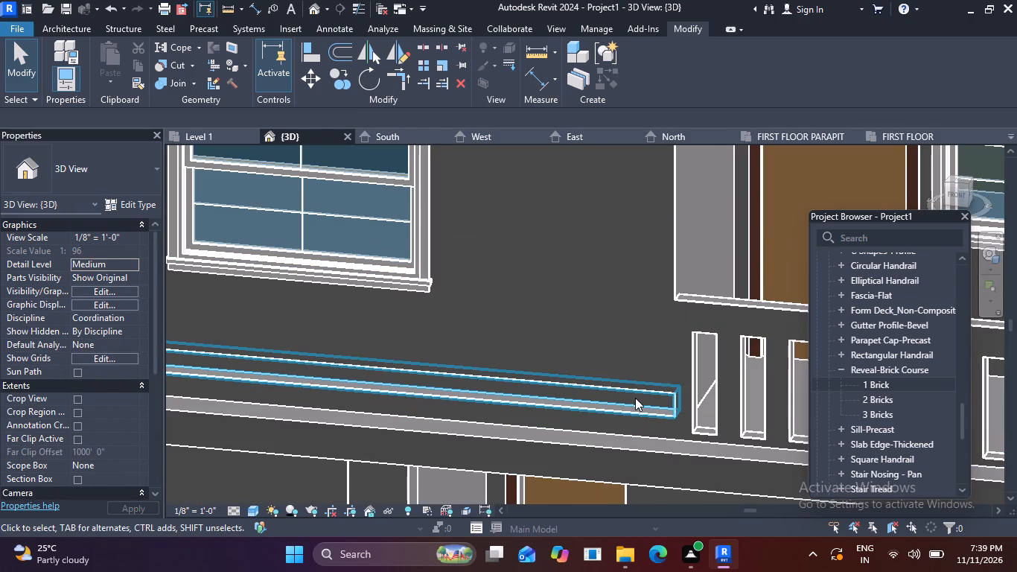
{"action": "left_click", "coordinate": [636, 388]}
{"action": "key", "text": "Escape"}
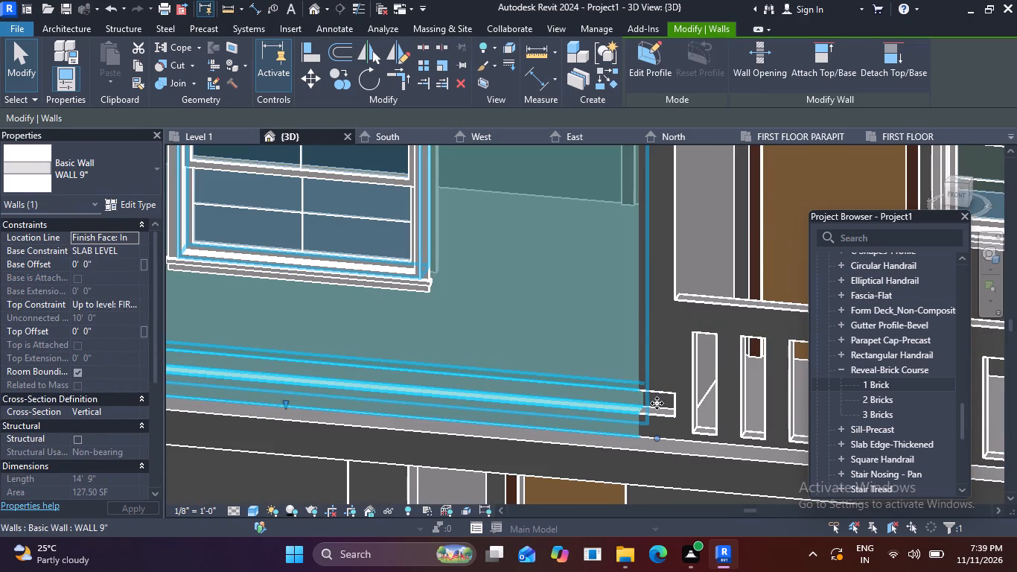
{"action": "left_click", "coordinate": [668, 400]}
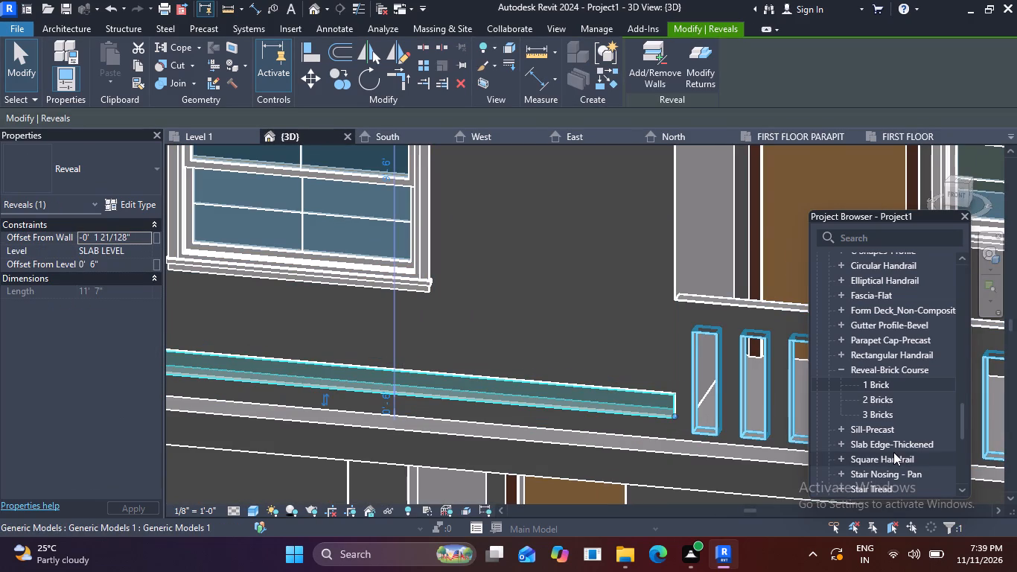
Set the Brick Depth of the Reveal-Brick Course profile type 1 Brick to 2" and apply the change.
{"action": "scroll", "coordinate": [892, 419], "scroll_direction": "down", "scroll_amount": 7}
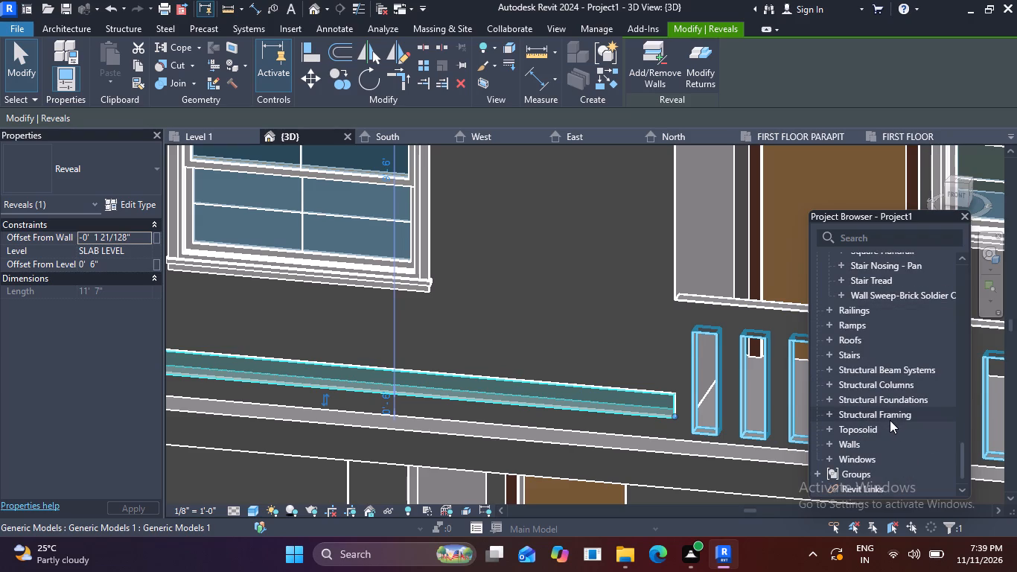
{"action": "scroll", "coordinate": [873, 401], "scroll_direction": "up", "scroll_amount": 2}
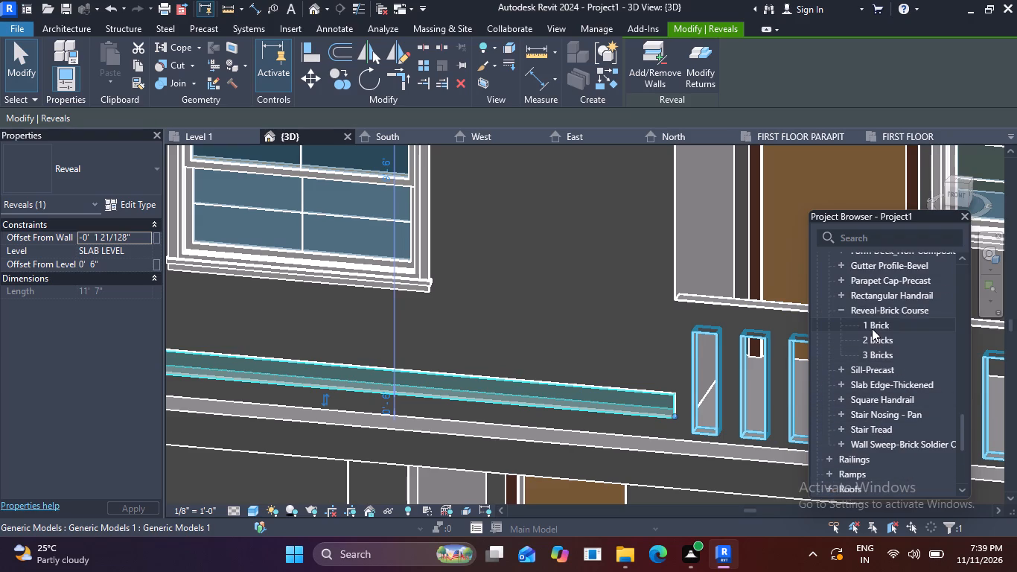
{"action": "double_click", "coordinate": [867, 320]}
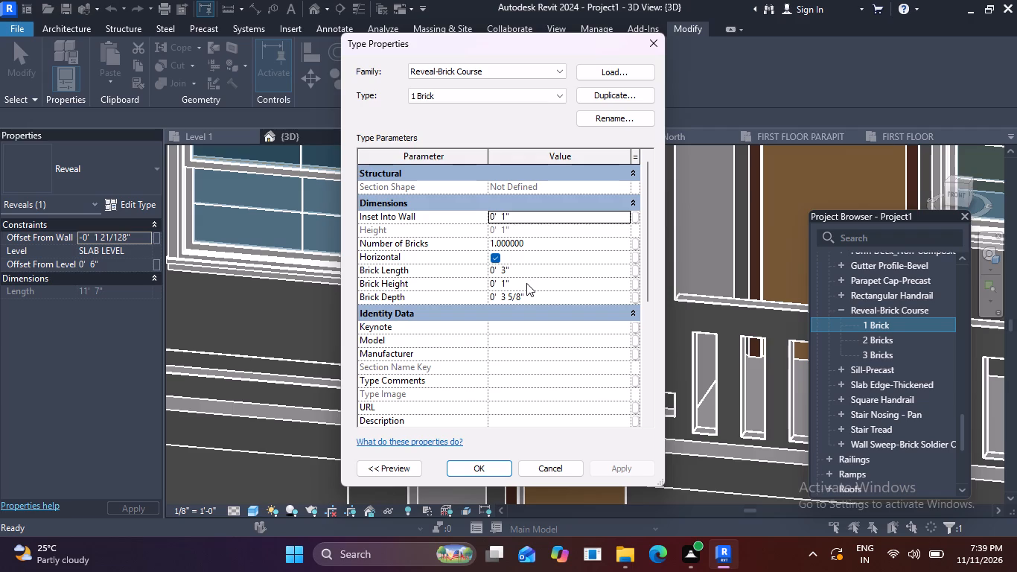
{"action": "left_click", "coordinate": [538, 299]}
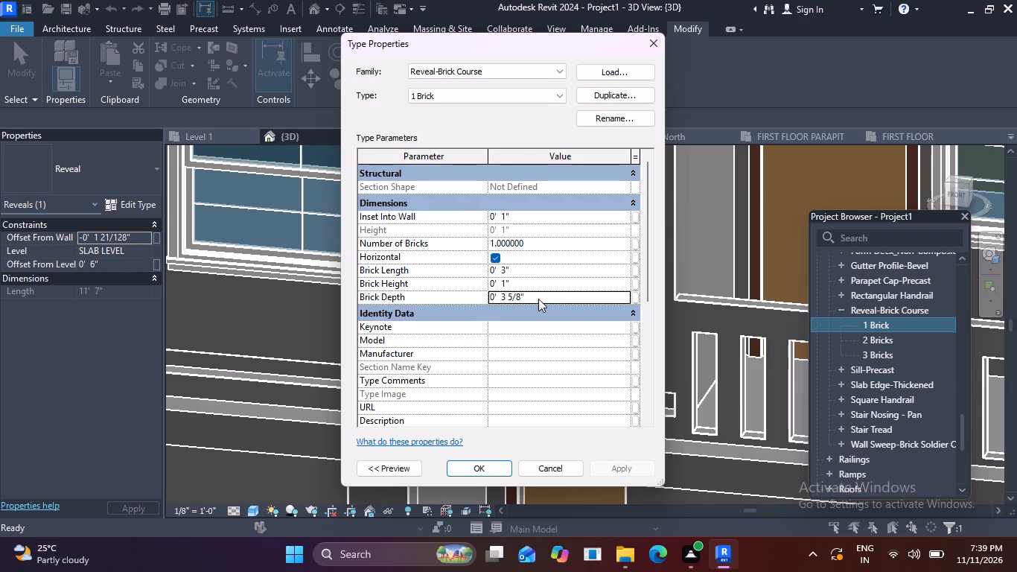
{"action": "key", "text": "BackSpace"}
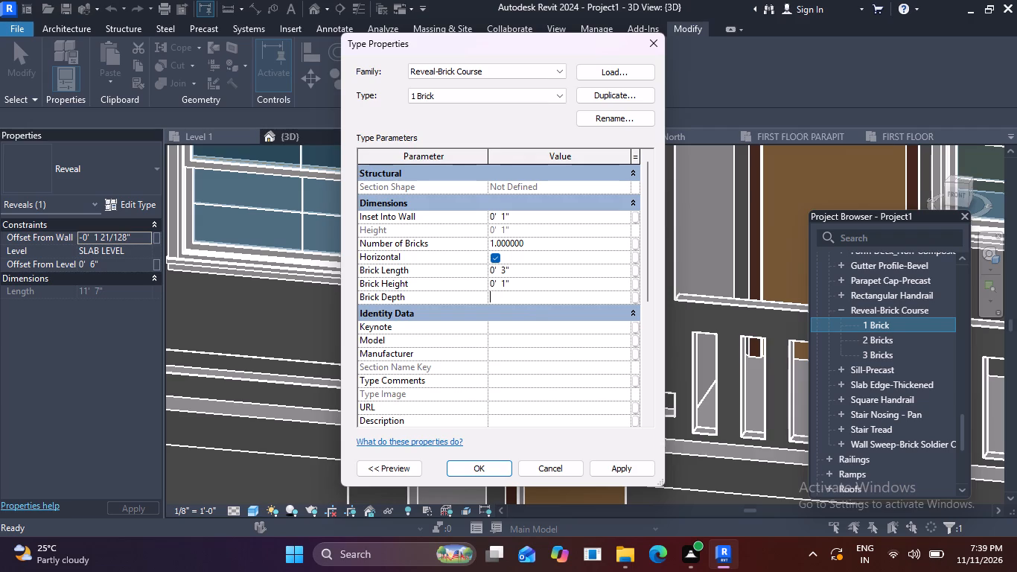
{"action": "left_click", "coordinate": [530, 217]}
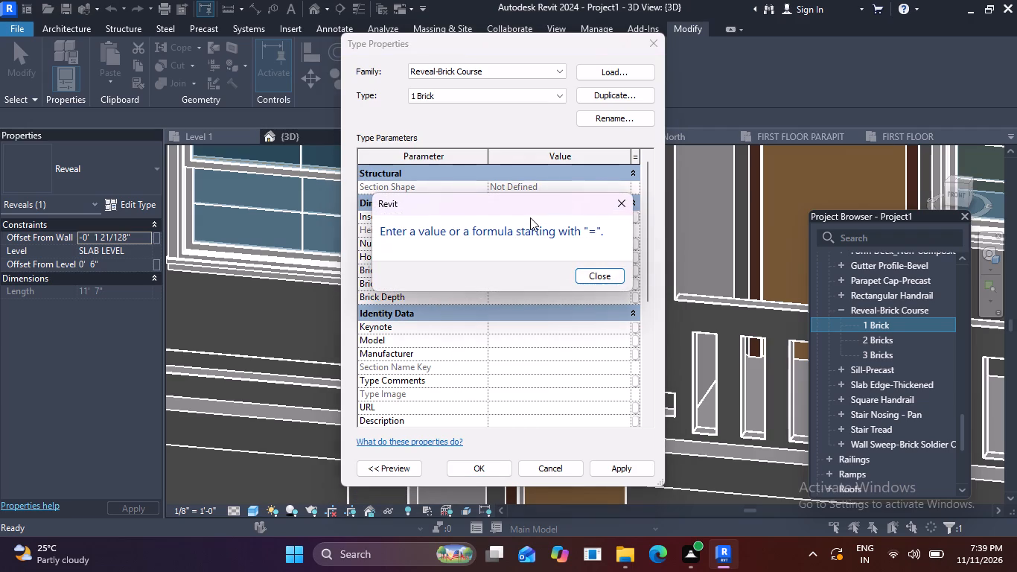
{"action": "left_click", "coordinate": [628, 203]}
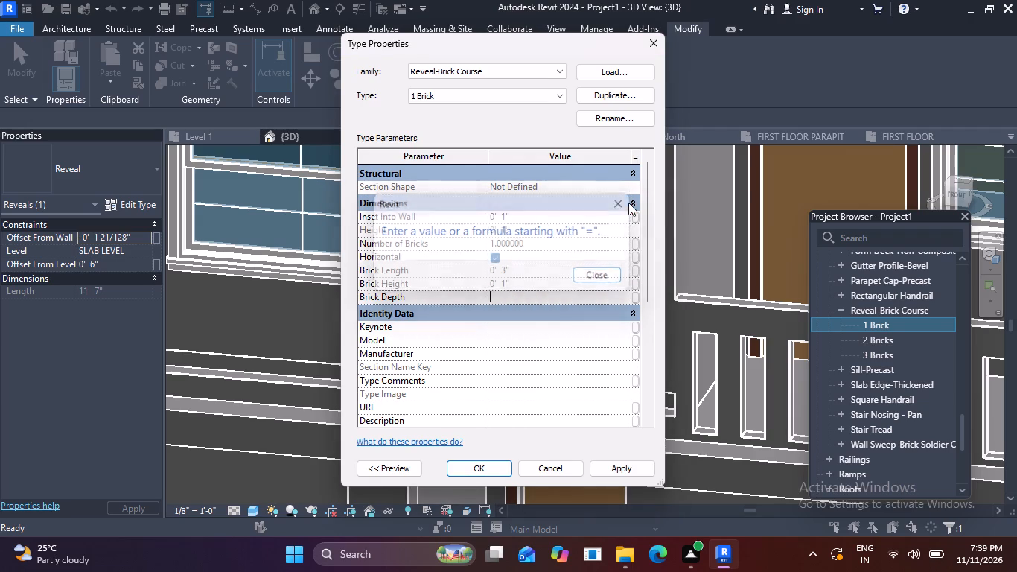
{"action": "left_click", "coordinate": [514, 217]}
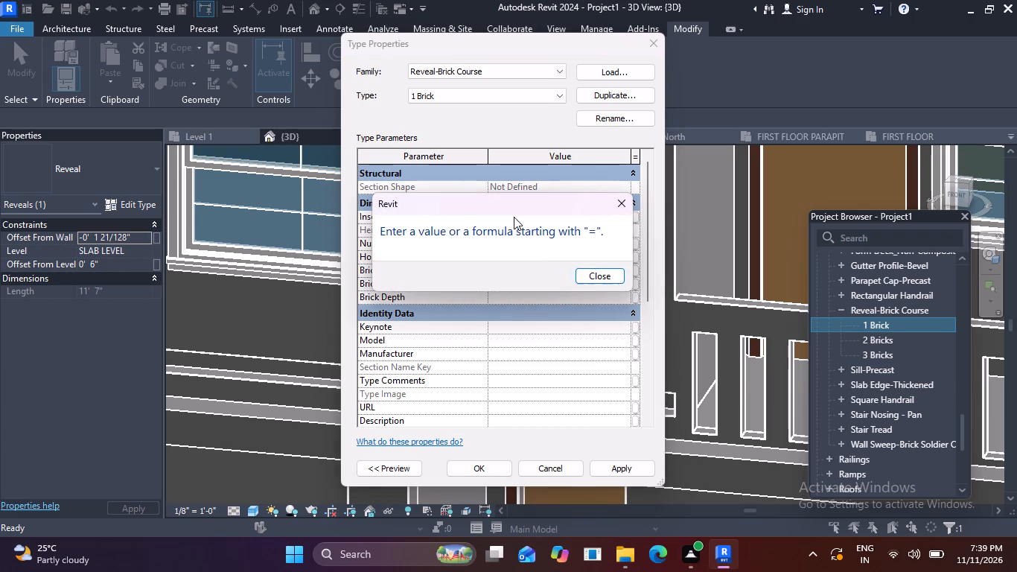
{"action": "left_click", "coordinate": [590, 274]}
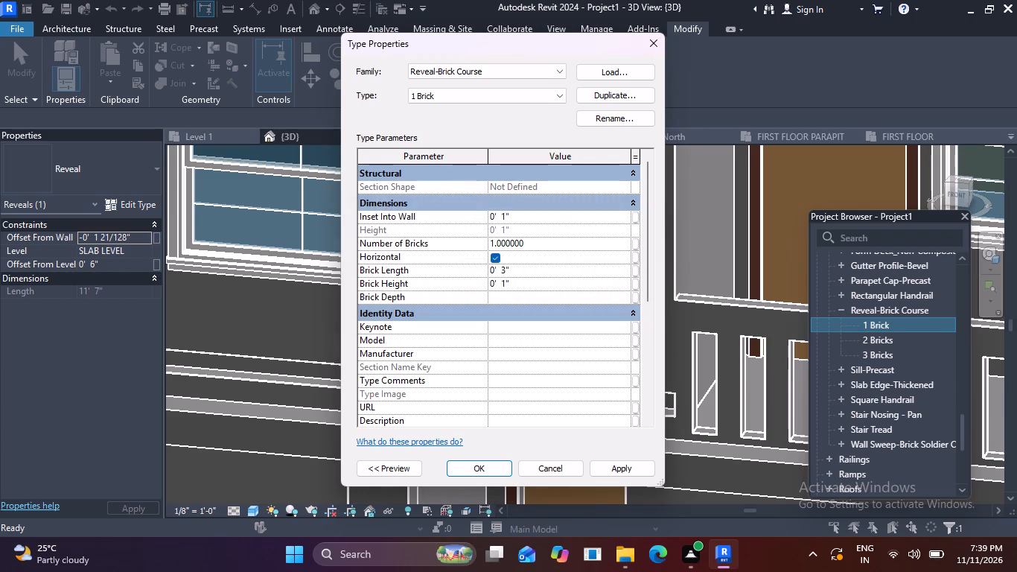
{"action": "type", "text": "2\""}
{"action": "key", "text": "Return"}
{"action": "left_click", "coordinate": [612, 474]}
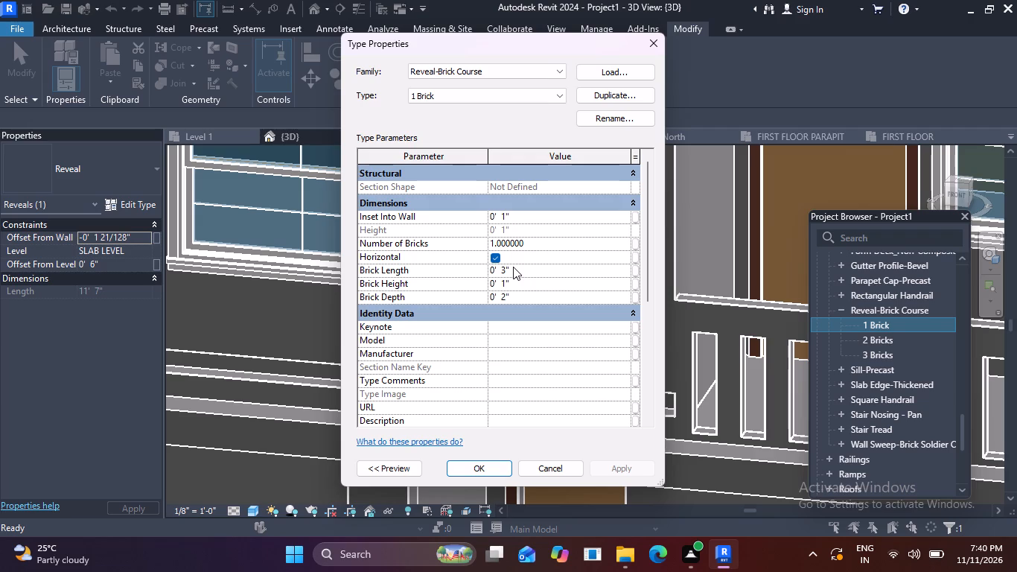
Set the Inset Into Wall of the 1 Brick profile type to 2" and accept the type properties.
{"action": "double_click", "coordinate": [543, 217]}
{"action": "key", "text": "BackSpace"}
{"action": "key", "text": "BackSpace"}
{"action": "type", "text": "2\""}
{"action": "key", "text": "Return"}
{"action": "left_click", "coordinate": [488, 465]}
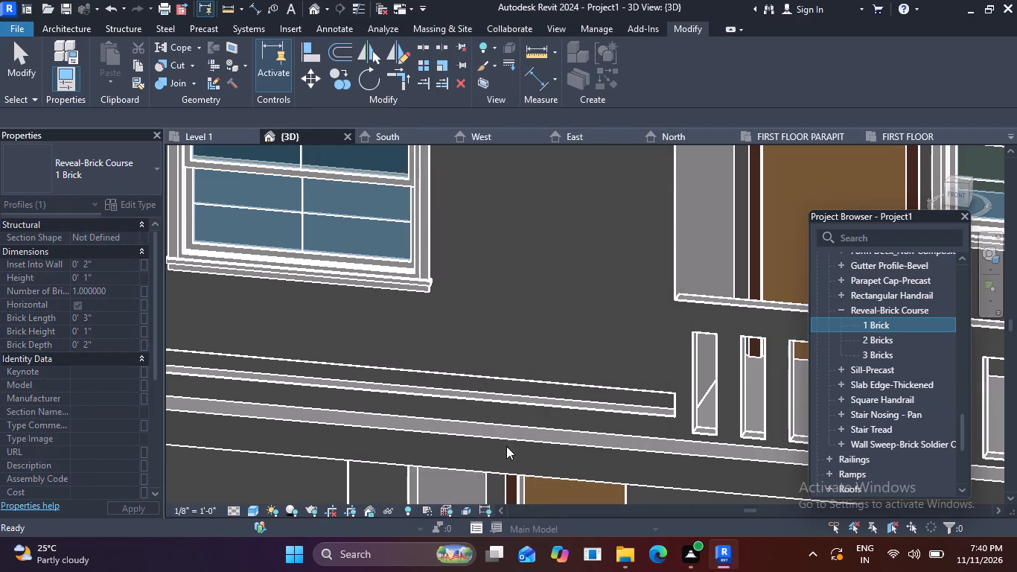
Examine the reveal below the first-floor window from several angles in 3D and review the 1 Brick profile's type properties.
{"action": "scroll", "coordinate": [562, 399], "scroll_direction": "down", "scroll_amount": 4}
{"action": "scroll", "coordinate": [415, 401], "scroll_direction": "up", "scroll_amount": 1}
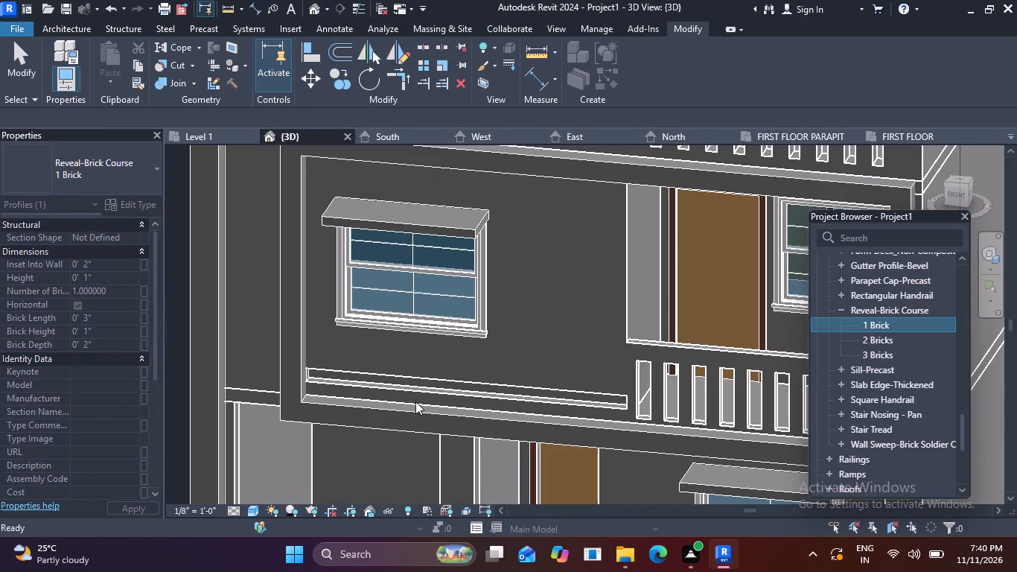
{"action": "scroll", "coordinate": [415, 401], "scroll_direction": "up", "scroll_amount": 1}
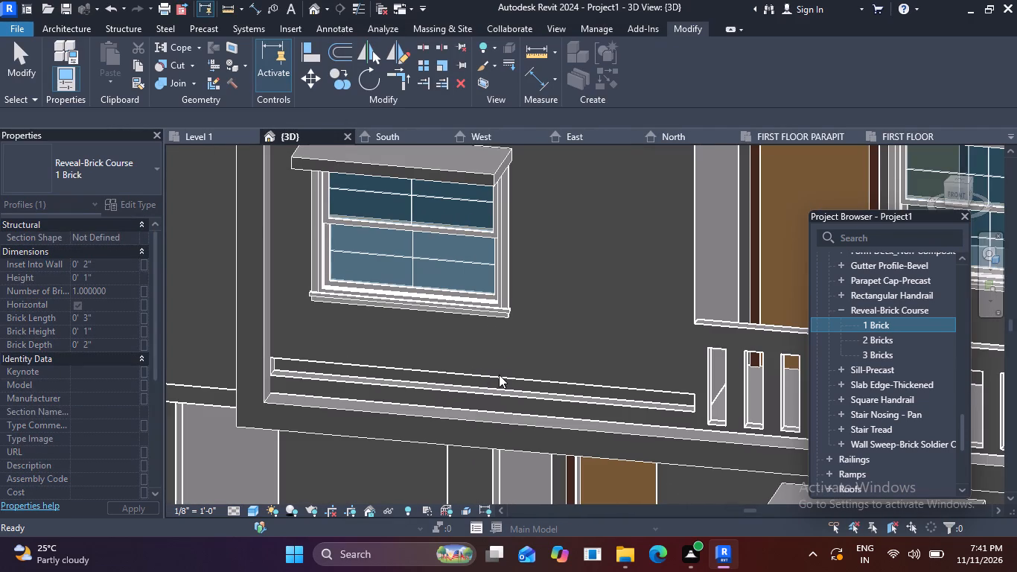
{"action": "left_click", "coordinate": [499, 375]}
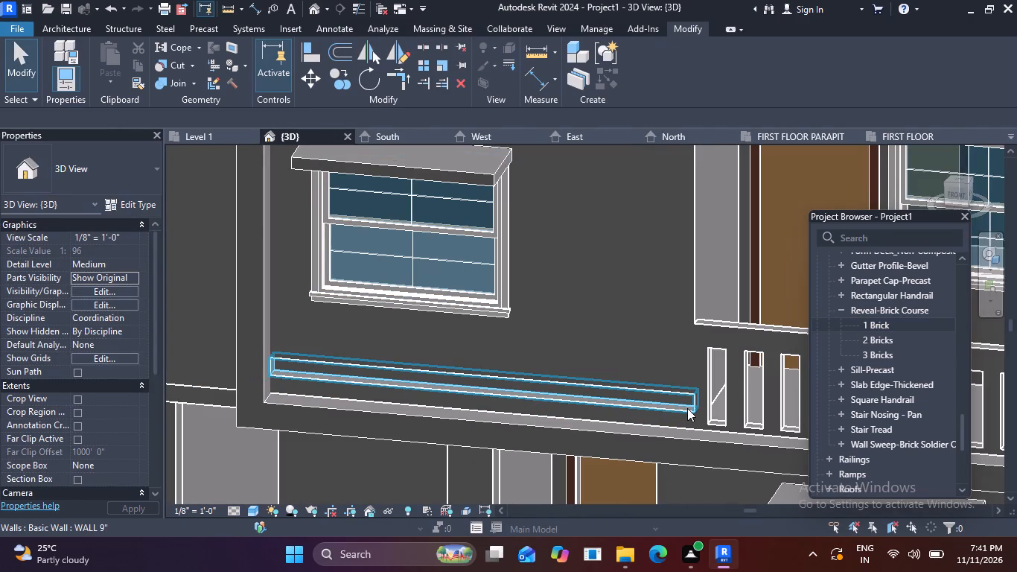
{"action": "key", "text": "Escape"}
{"action": "left_click", "coordinate": [687, 408]}
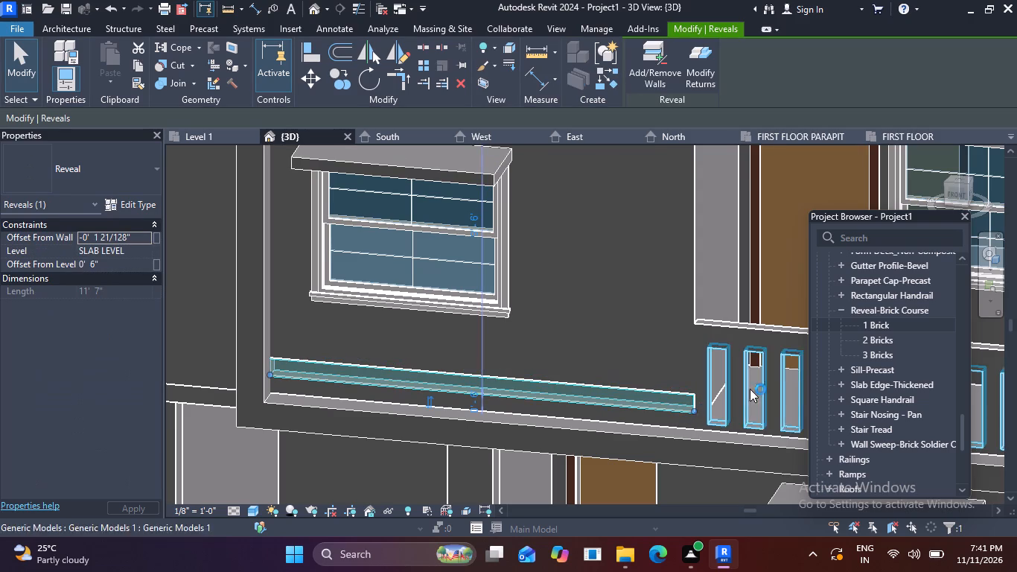
{"action": "double_click", "coordinate": [873, 325]}
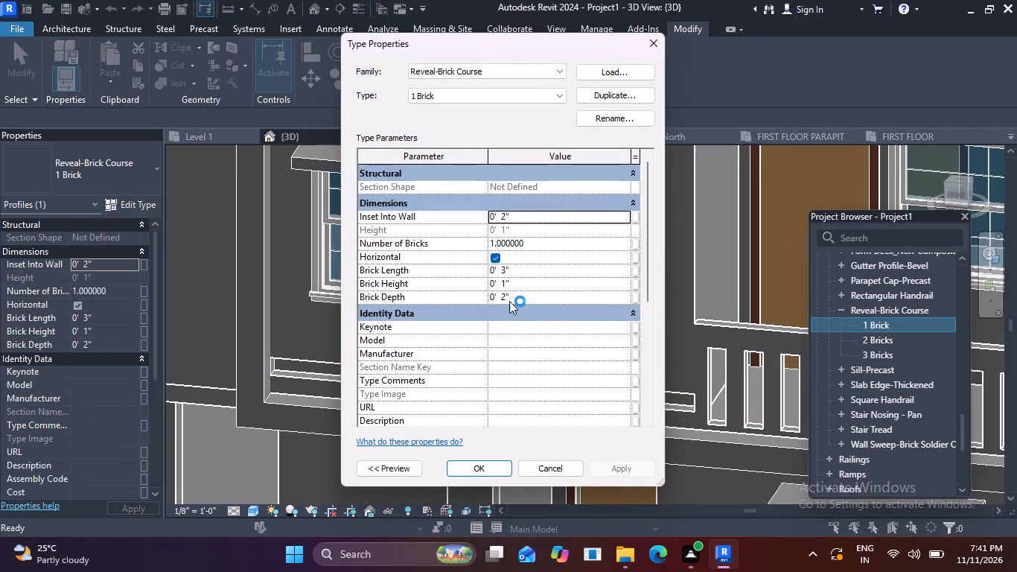
{"action": "left_click", "coordinate": [487, 469]}
{"action": "scroll", "coordinate": [556, 267], "scroll_direction": "down", "scroll_amount": 5}
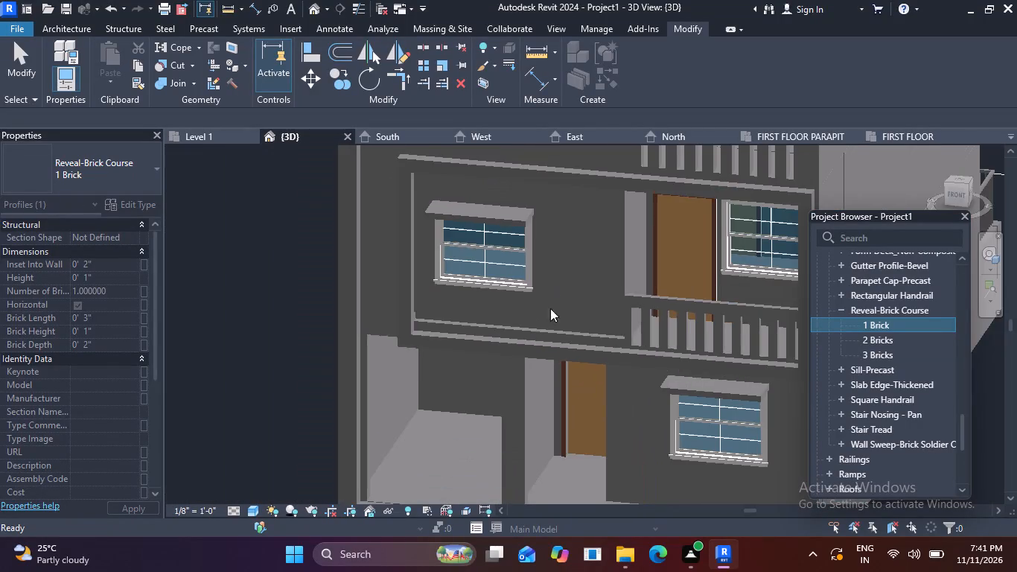
{"action": "middle_click_drag", "start_coordinate": [645, 350], "coordinate": [555, 368], "text": "shift"}
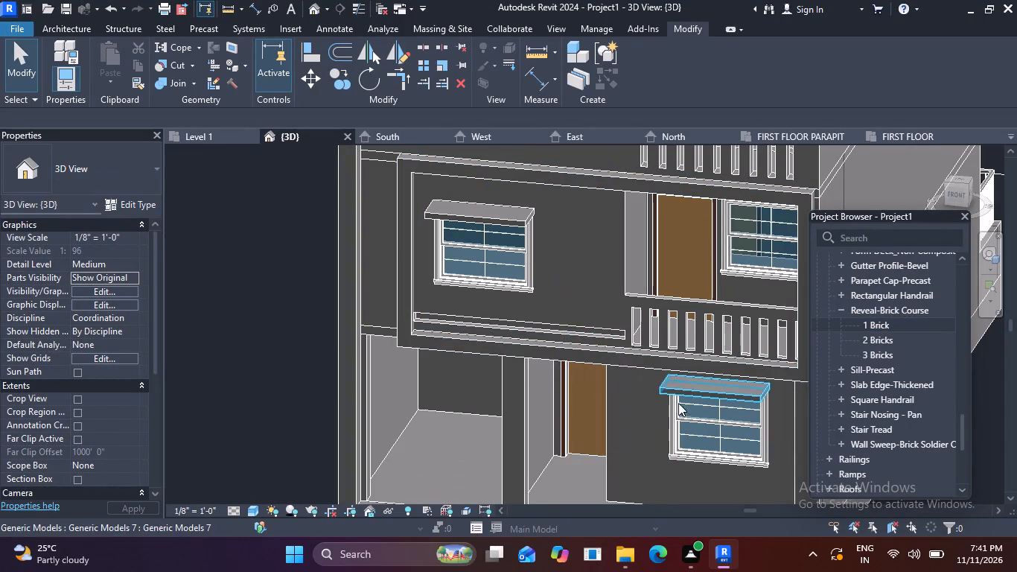
{"action": "middle_click_drag", "start_coordinate": [664, 409], "coordinate": [561, 417], "text": "shift"}
{"action": "middle_click_drag", "start_coordinate": [508, 399], "coordinate": [539, 404], "text": "shift"}
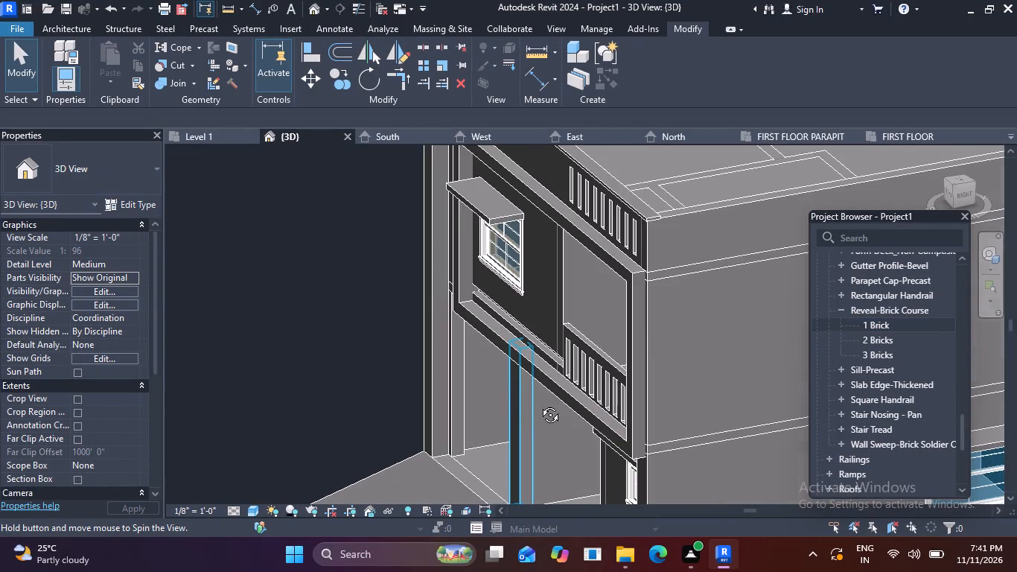
{"action": "middle_click_drag", "start_coordinate": [539, 404], "coordinate": [610, 359], "text": "shift"}
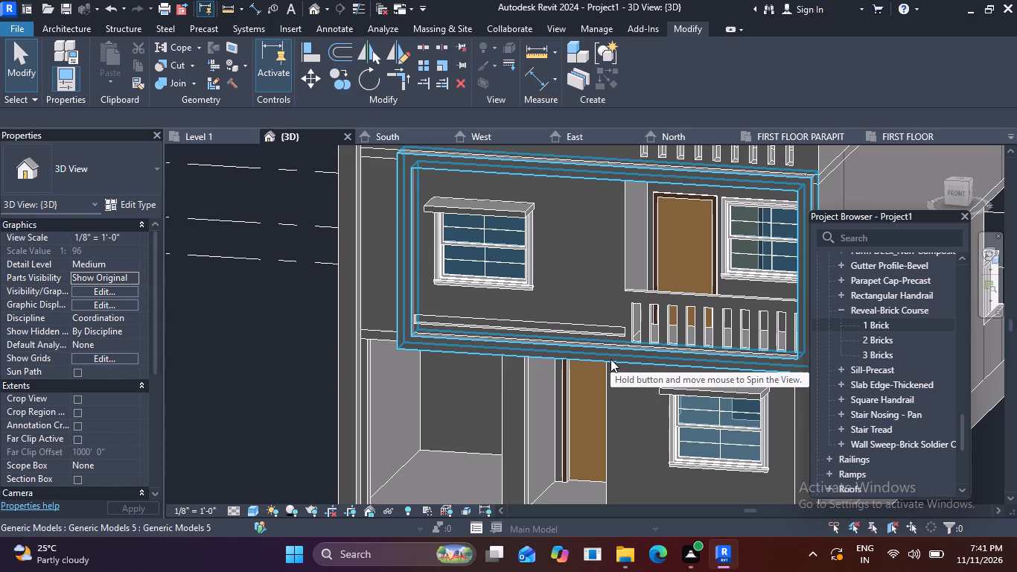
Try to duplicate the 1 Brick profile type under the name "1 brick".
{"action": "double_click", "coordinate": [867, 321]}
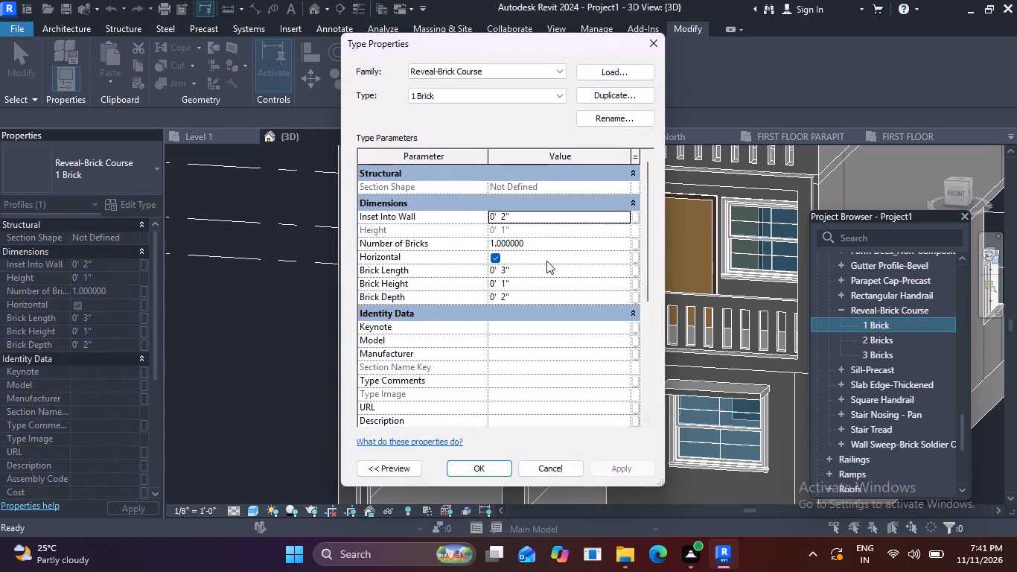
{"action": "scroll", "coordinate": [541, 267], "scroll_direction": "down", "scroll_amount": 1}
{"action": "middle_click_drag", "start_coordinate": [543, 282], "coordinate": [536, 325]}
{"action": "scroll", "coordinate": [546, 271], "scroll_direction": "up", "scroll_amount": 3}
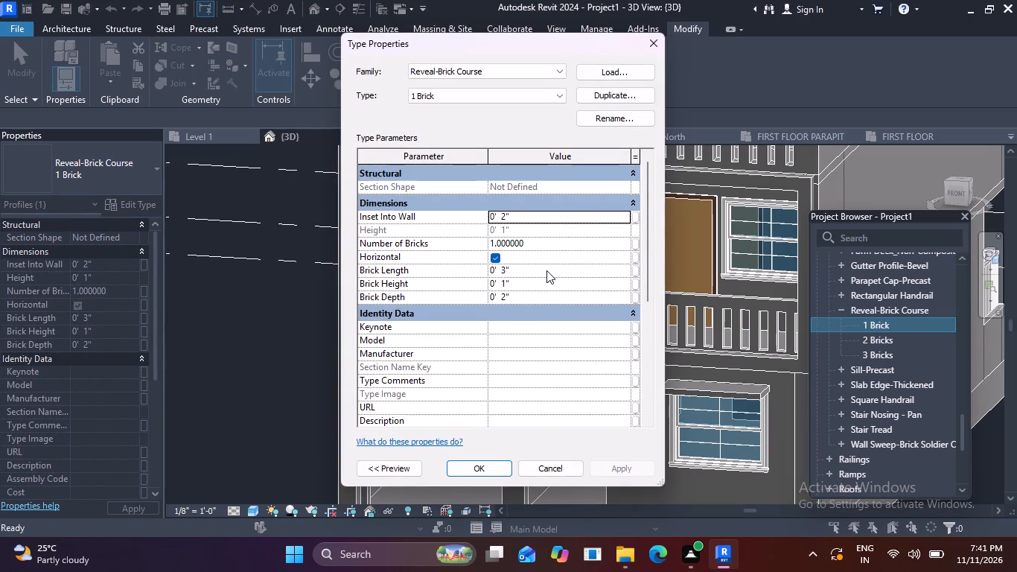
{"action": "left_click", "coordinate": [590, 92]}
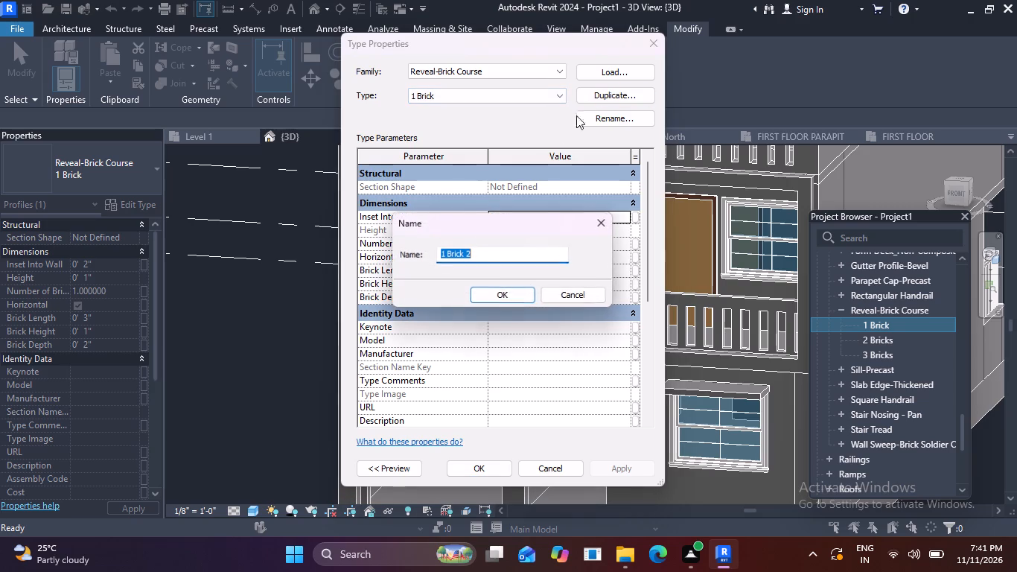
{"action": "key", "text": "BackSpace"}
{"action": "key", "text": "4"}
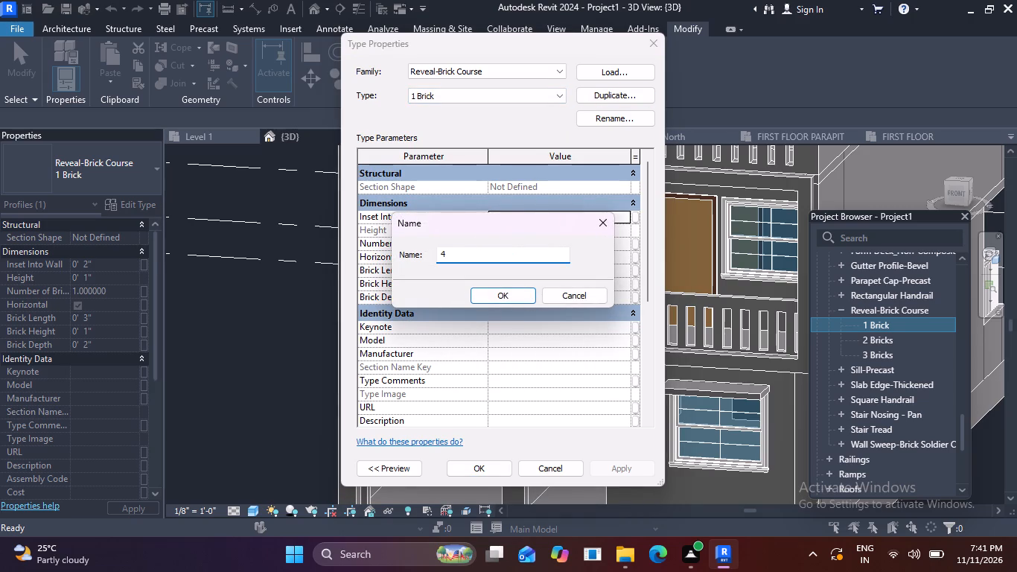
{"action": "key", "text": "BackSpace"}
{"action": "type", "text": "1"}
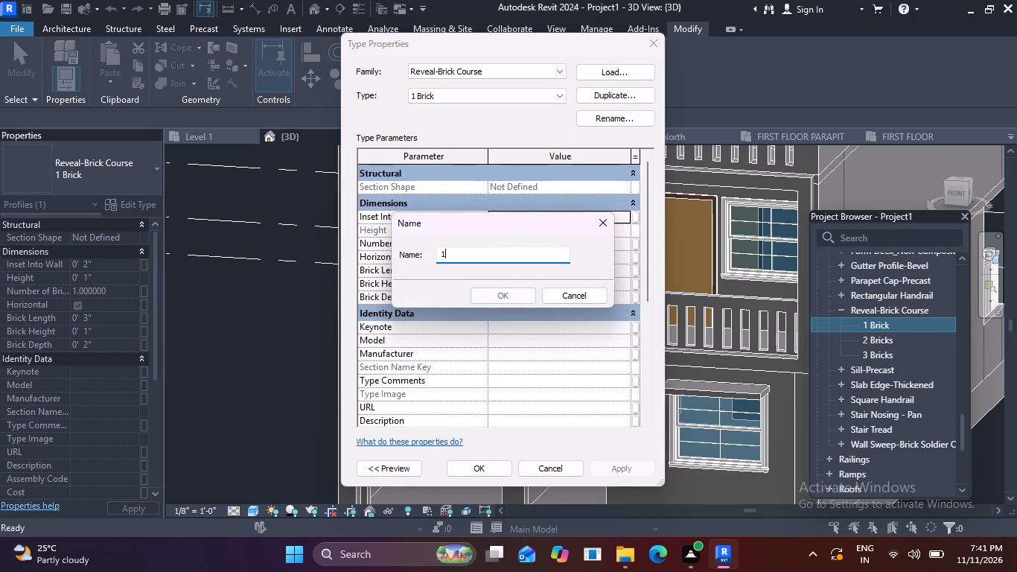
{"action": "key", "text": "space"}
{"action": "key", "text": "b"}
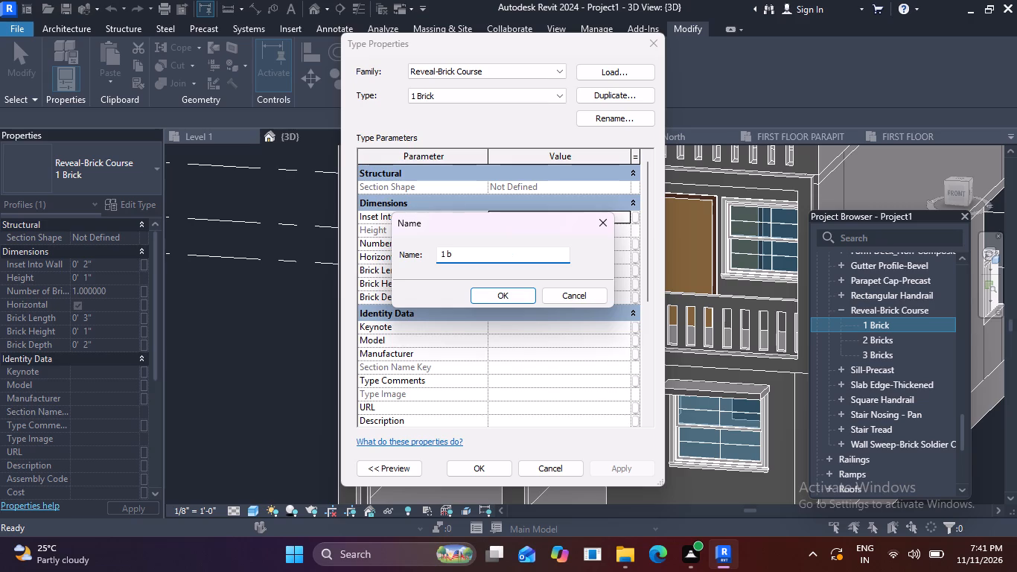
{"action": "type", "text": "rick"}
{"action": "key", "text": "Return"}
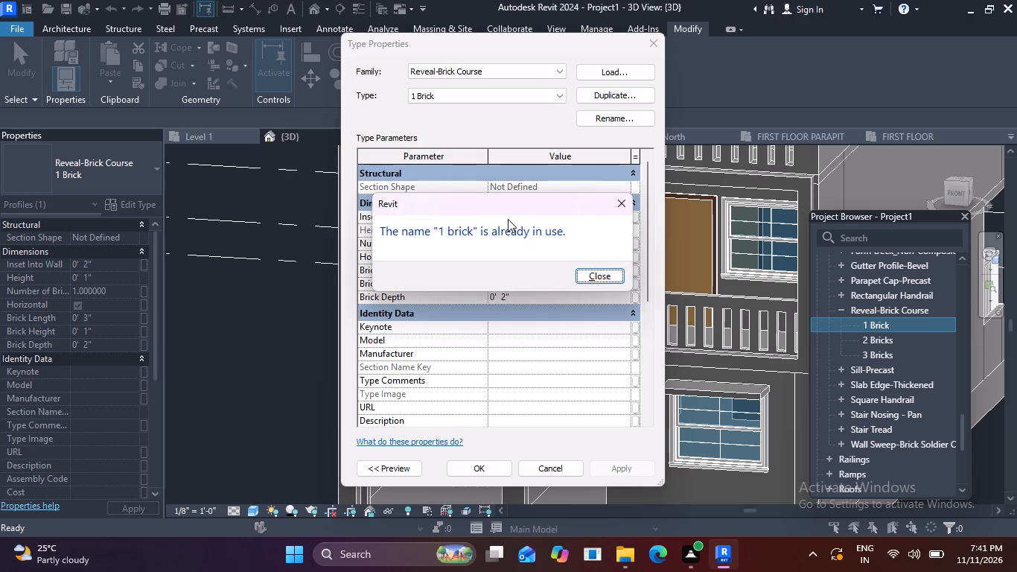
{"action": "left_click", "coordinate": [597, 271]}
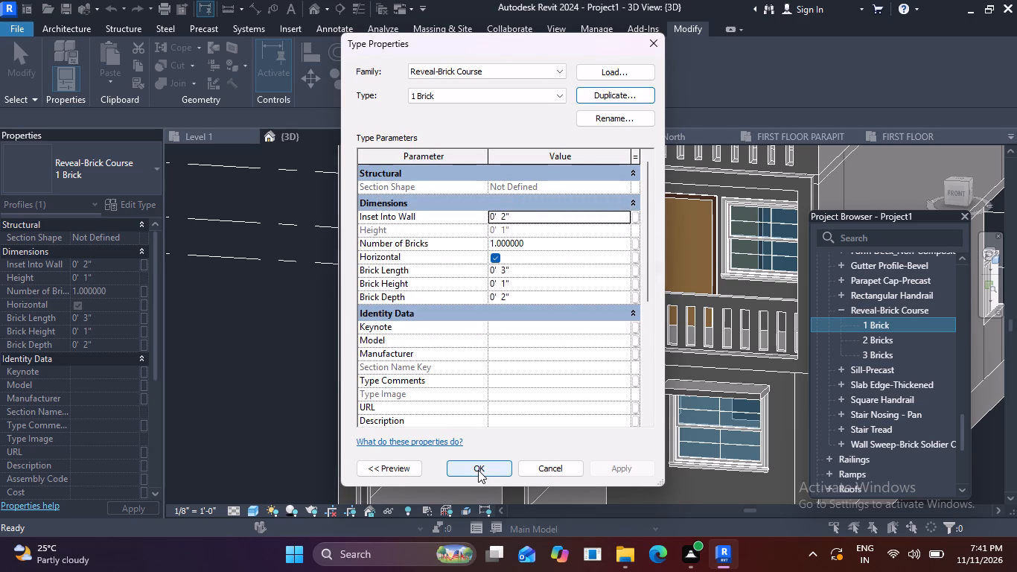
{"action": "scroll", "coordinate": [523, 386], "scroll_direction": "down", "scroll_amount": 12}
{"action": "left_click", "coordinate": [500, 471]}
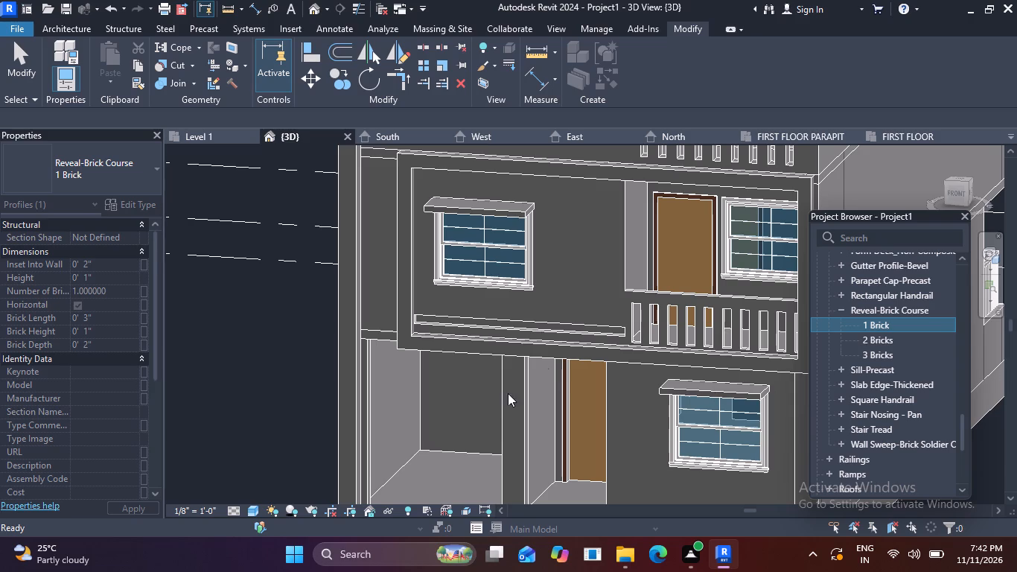
Select the reveal below the first-floor window and change the 3D view's visual style to Wireframe, then to Hidden Line.
{"action": "scroll", "coordinate": [553, 321], "scroll_direction": "up", "scroll_amount": 7}
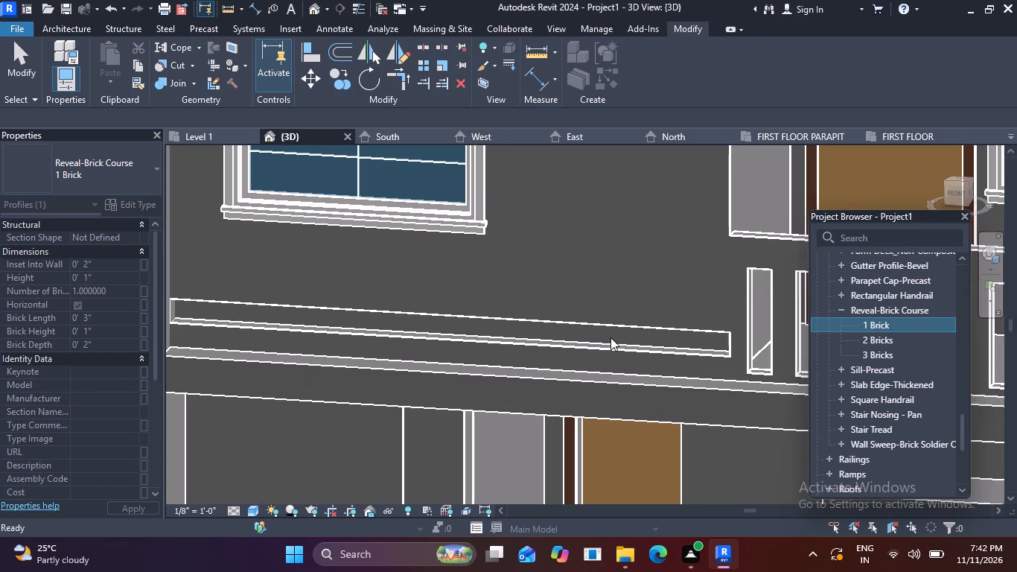
{"action": "left_click", "coordinate": [610, 337]}
{"action": "left_click", "coordinate": [609, 346]}
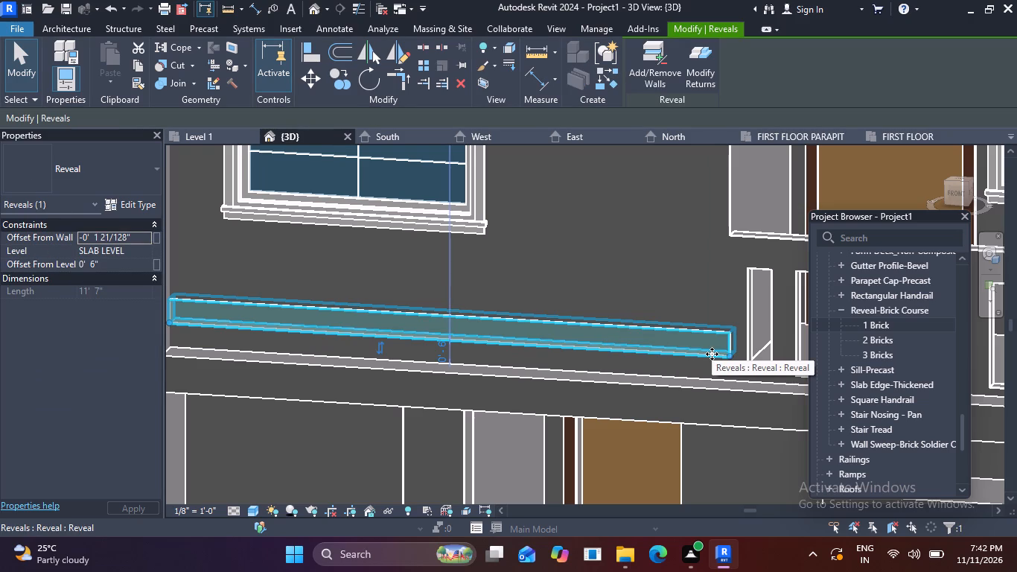
{"action": "left_click", "coordinate": [249, 510]}
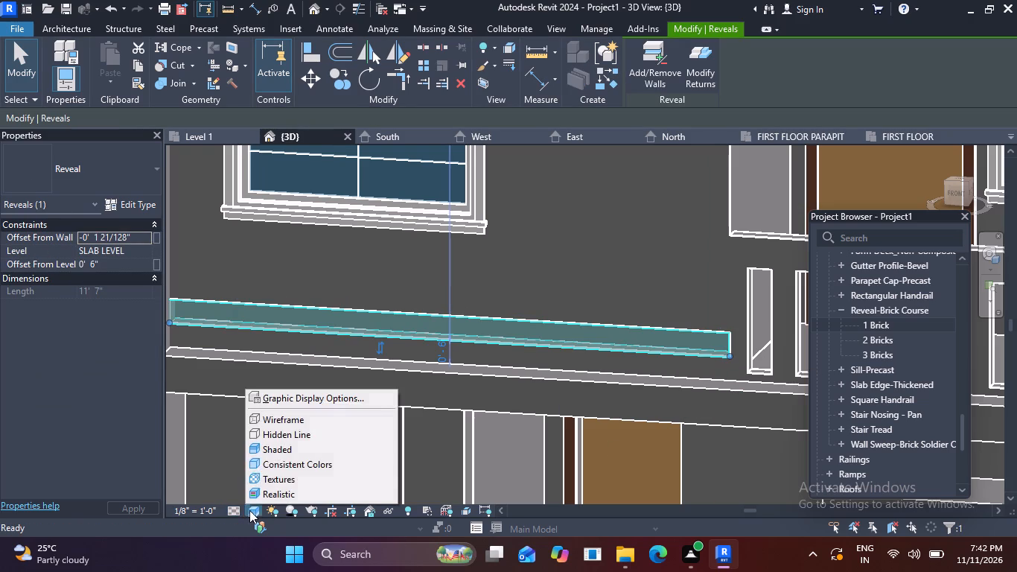
{"action": "left_click", "coordinate": [302, 422]}
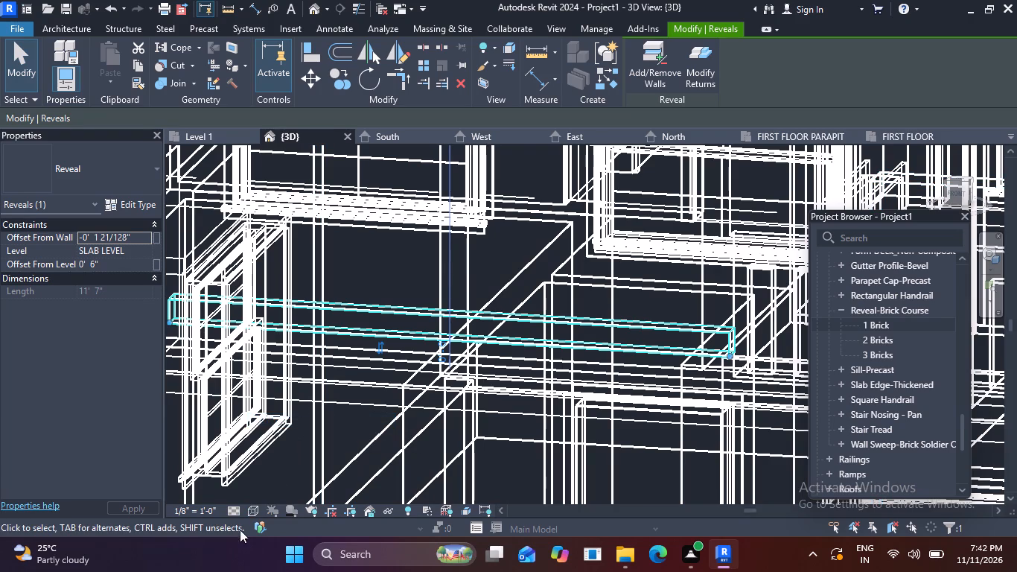
{"action": "left_click", "coordinate": [258, 510]}
{"action": "left_click", "coordinate": [290, 440]}
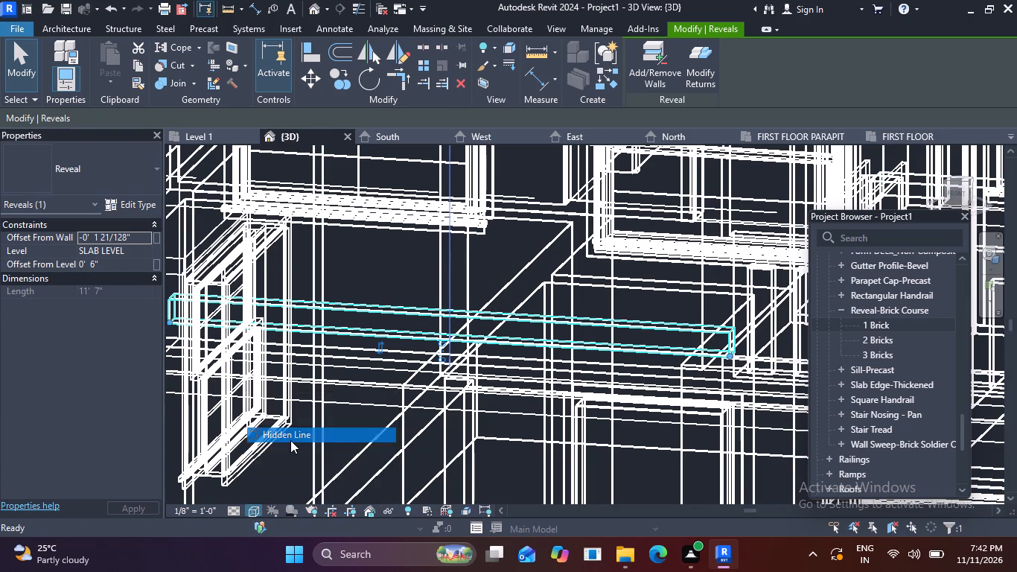
Examine the reveal below the first-floor window up close and review the type properties of the Reveal-Brick Course 1 Brick profile.
{"action": "scroll", "coordinate": [436, 403], "scroll_direction": "down", "scroll_amount": 3}
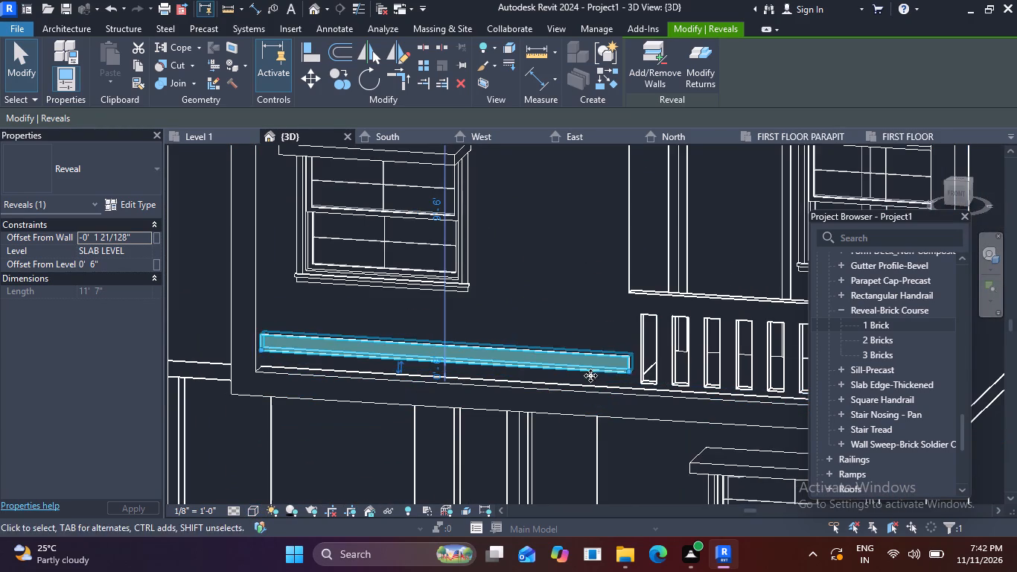
{"action": "middle_click_drag", "start_coordinate": [630, 307], "coordinate": [626, 356], "text": "shift"}
{"action": "scroll", "coordinate": [376, 366], "scroll_direction": "up", "scroll_amount": 4}
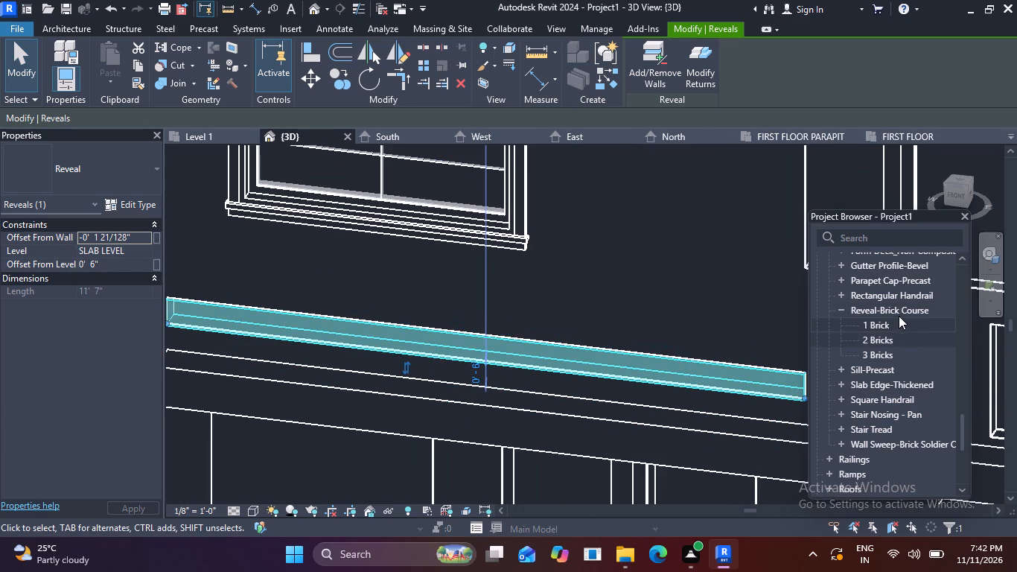
{"action": "left_click", "coordinate": [874, 328]}
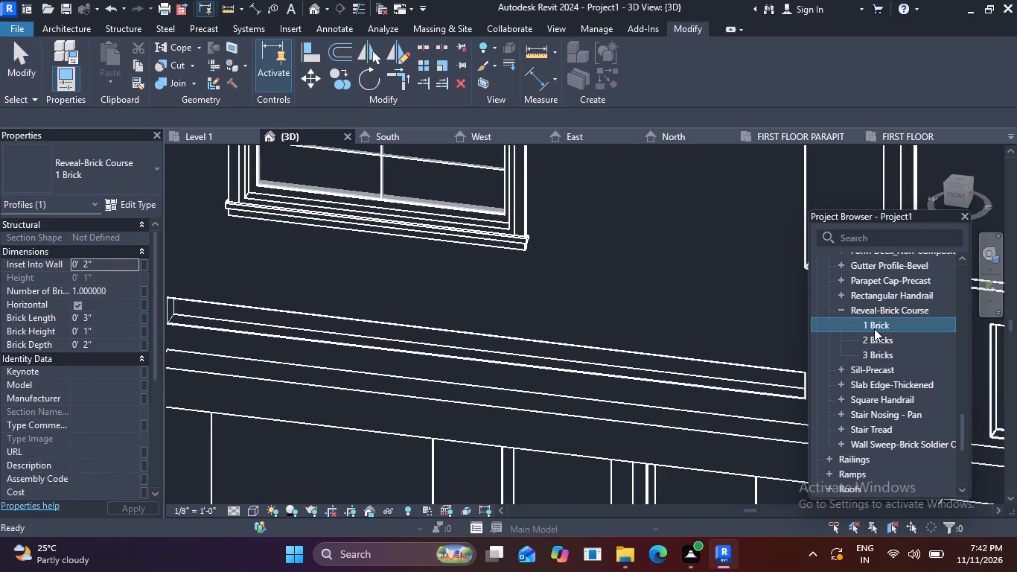
{"action": "left_click", "coordinate": [874, 328]}
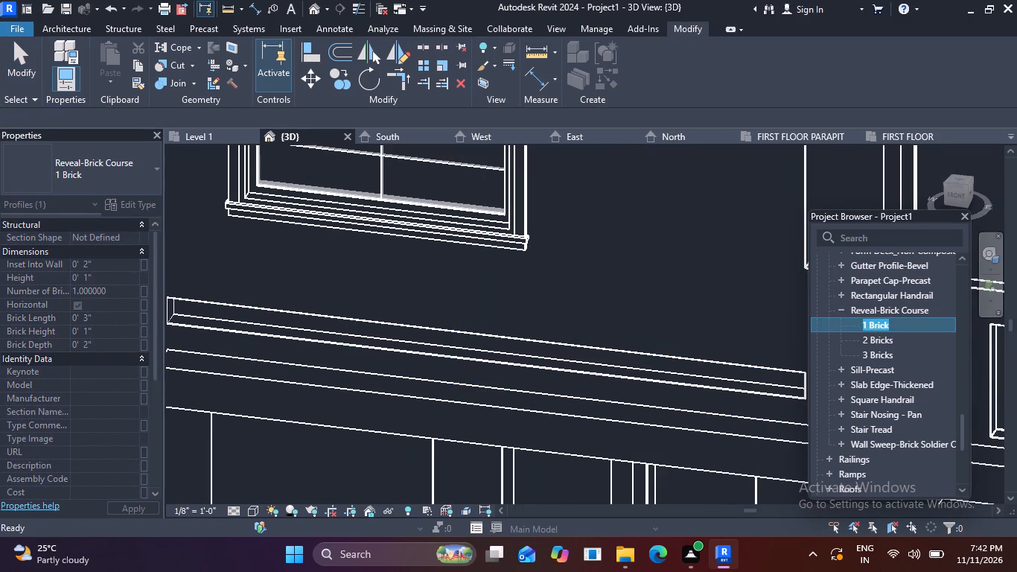
{"action": "double_click", "coordinate": [858, 325]}
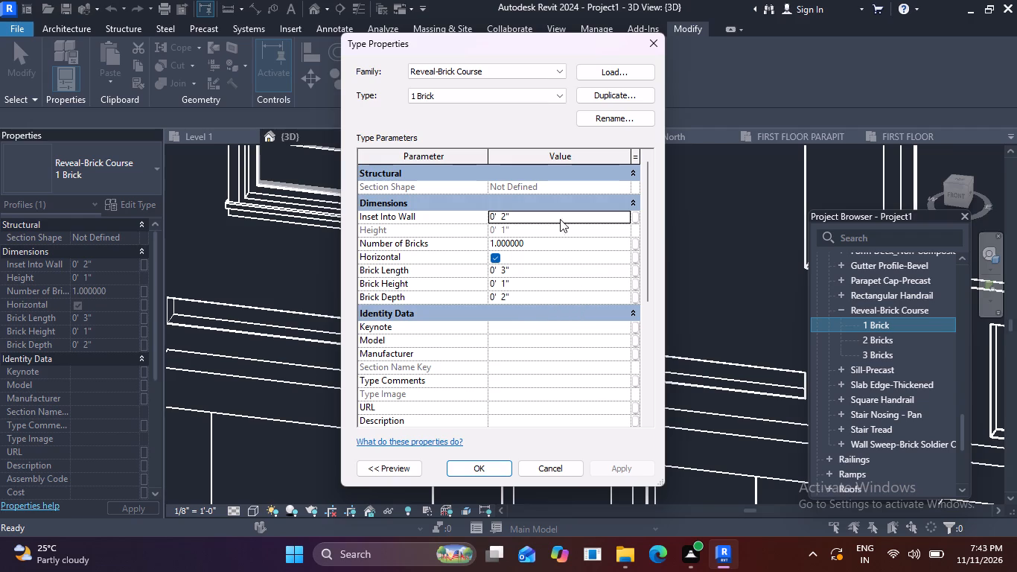
{"action": "scroll", "coordinate": [537, 220], "scroll_direction": "down", "scroll_amount": 4}
{"action": "scroll", "coordinate": [535, 232], "scroll_direction": "up", "scroll_amount": 4}
{"action": "left_click", "coordinate": [476, 469]}
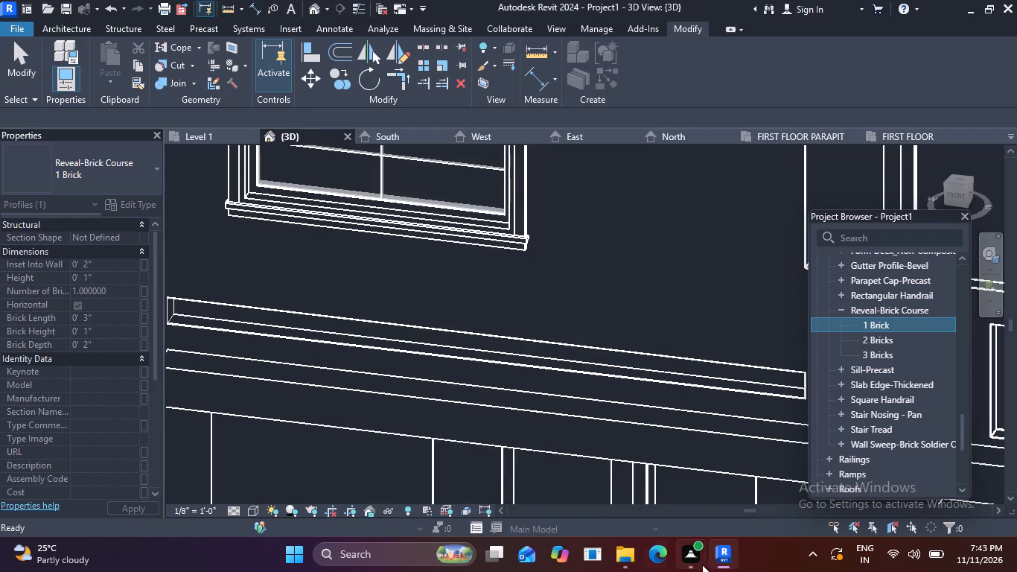
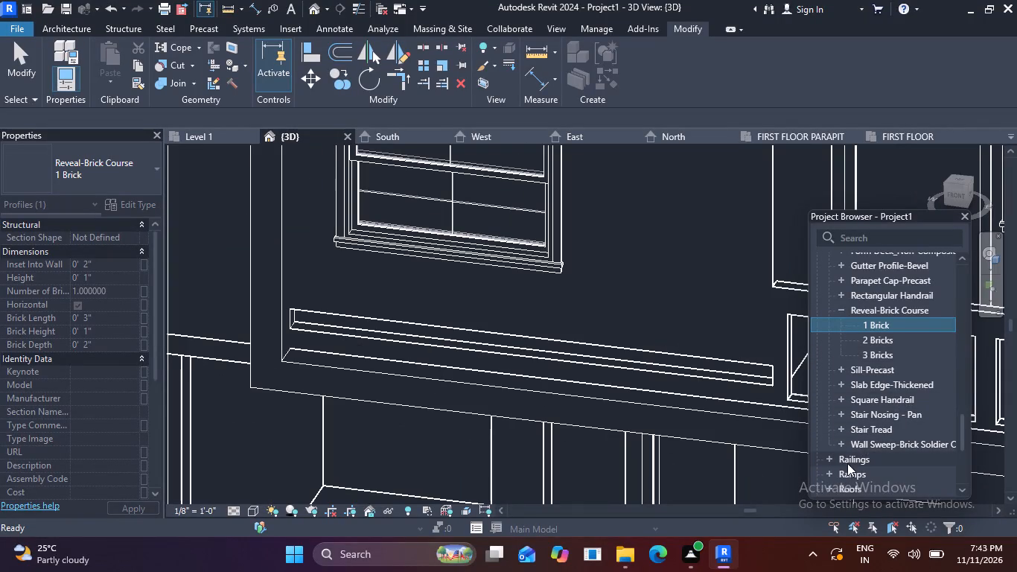
Open the North elevation and change its visual style to Hidden Line, then to Wireframe.
{"action": "scroll", "coordinate": [861, 400], "scroll_direction": "down", "scroll_amount": 6}
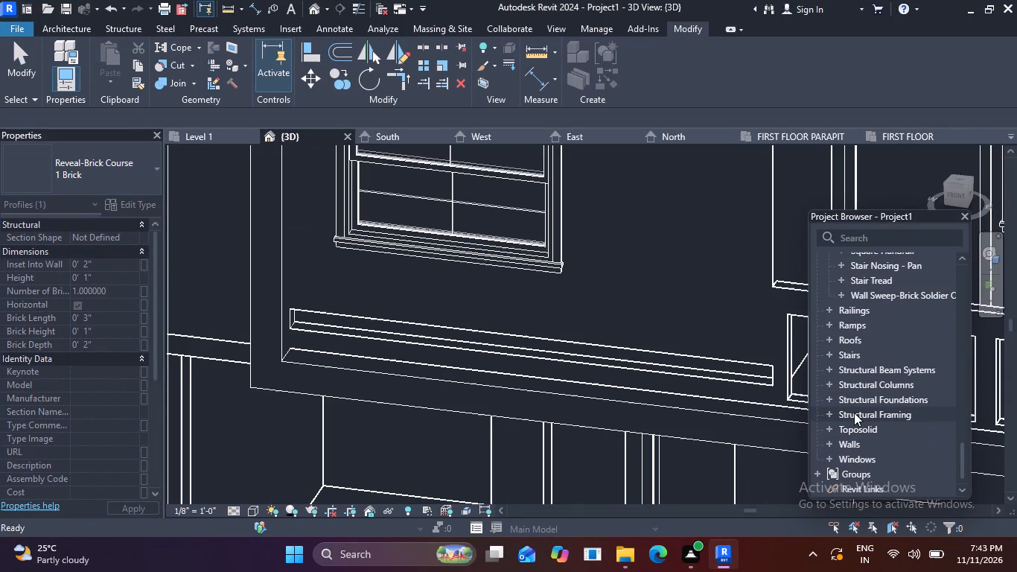
{"action": "scroll", "coordinate": [901, 430], "scroll_direction": "up", "scroll_amount": 6}
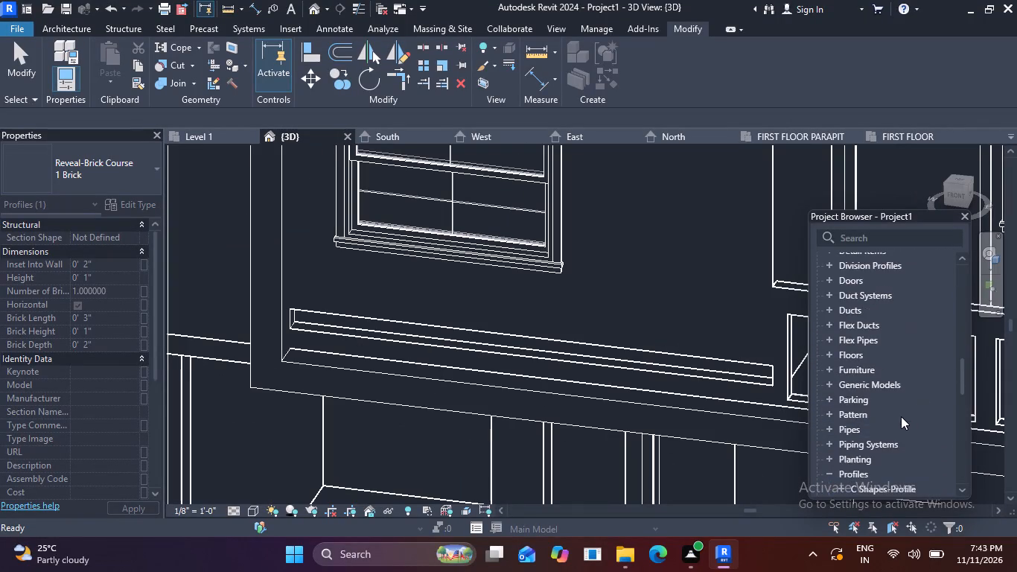
{"action": "scroll", "coordinate": [887, 413], "scroll_direction": "up", "scroll_amount": 5}
{"action": "double_click", "coordinate": [870, 379]}
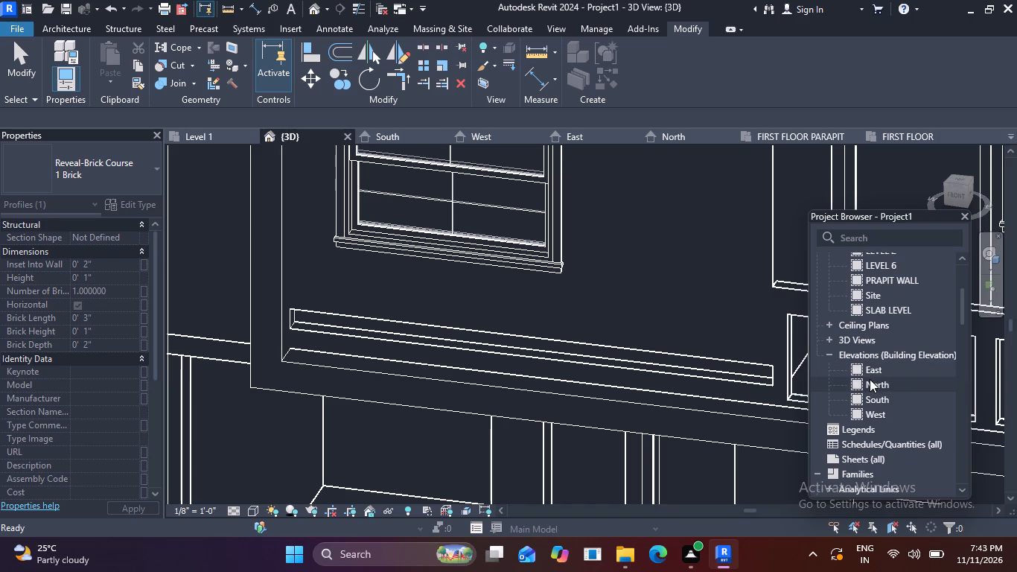
{"action": "scroll", "coordinate": [664, 401], "scroll_direction": "down", "scroll_amount": 2}
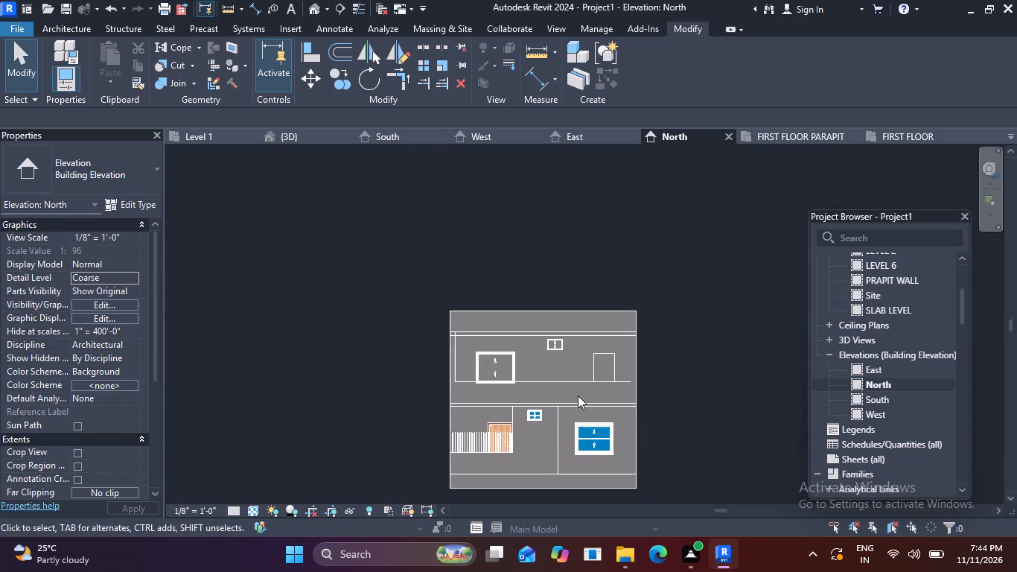
{"action": "left_click", "coordinate": [256, 510]}
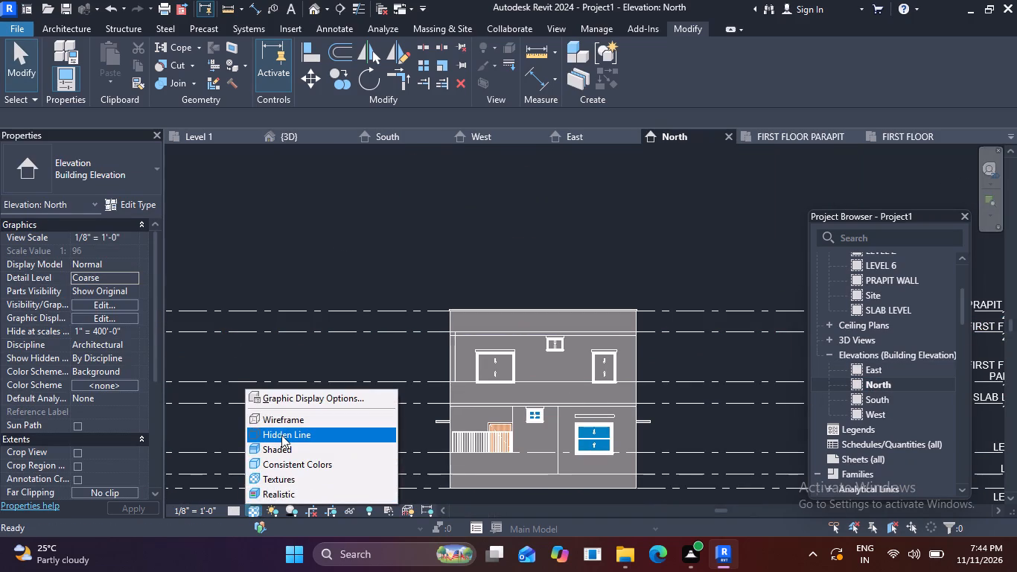
{"action": "left_click", "coordinate": [281, 434]}
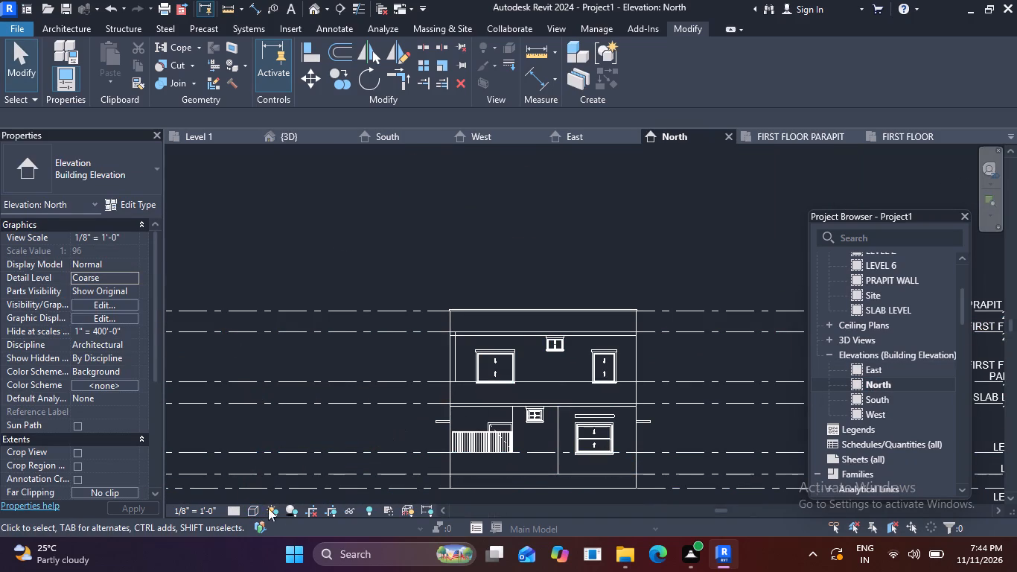
{"action": "left_click", "coordinate": [251, 506]}
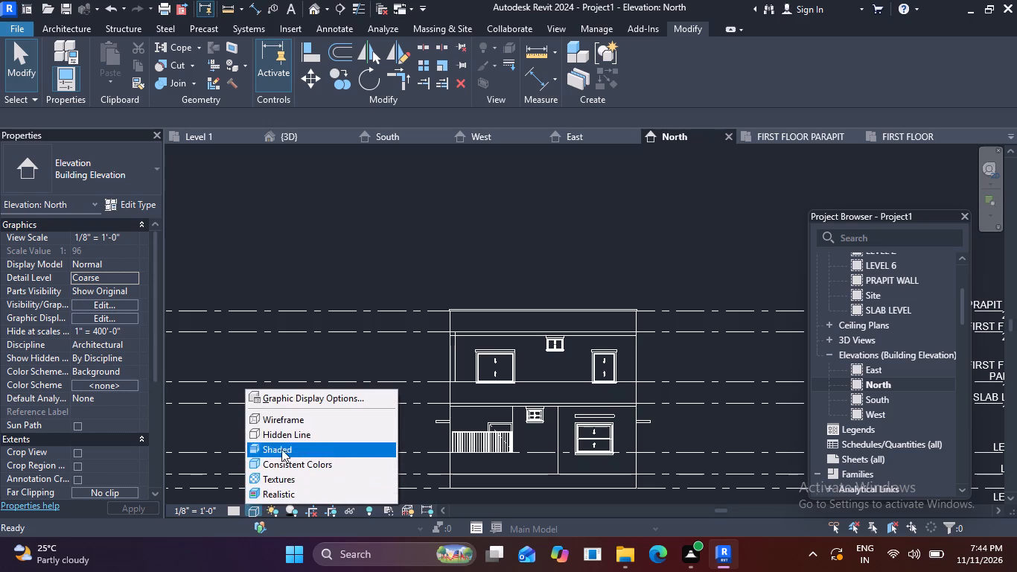
{"action": "left_click", "coordinate": [301, 424]}
Examine the house in the North elevation and the wall edges and projections in the West elevation.
{"action": "scroll", "coordinate": [479, 377], "scroll_direction": "up", "scroll_amount": 6}
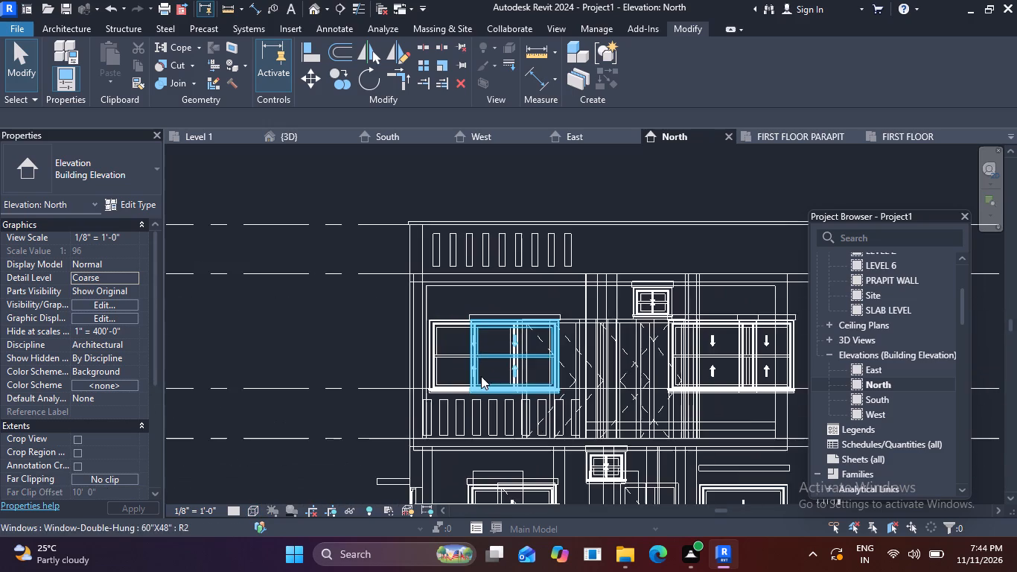
{"action": "scroll", "coordinate": [424, 407], "scroll_direction": "up", "scroll_amount": 4}
{"action": "scroll", "coordinate": [444, 404], "scroll_direction": "down", "scroll_amount": 6}
{"action": "middle_click_drag", "start_coordinate": [461, 431], "coordinate": [369, 439]}
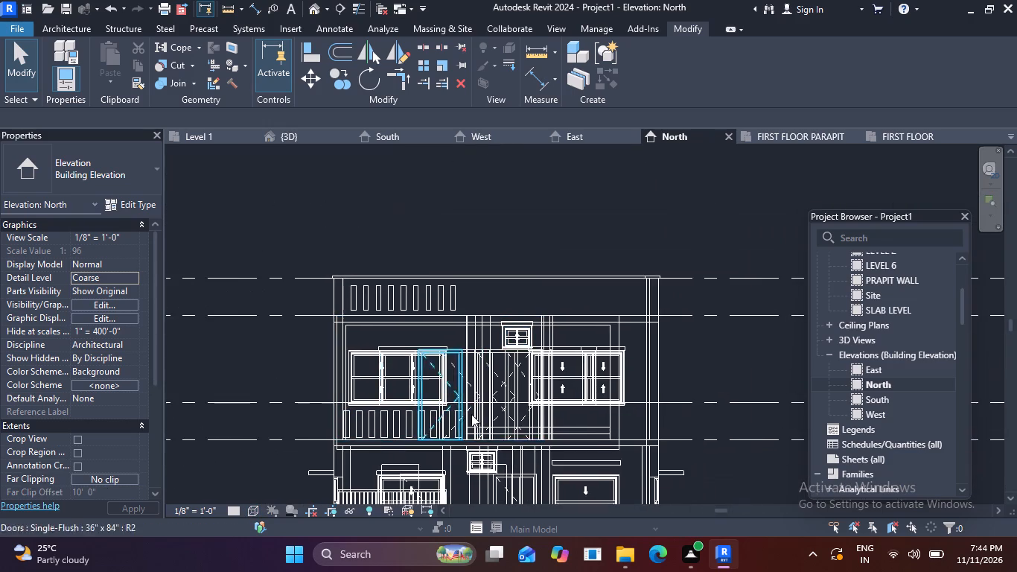
{"action": "double_click", "coordinate": [476, 134]}
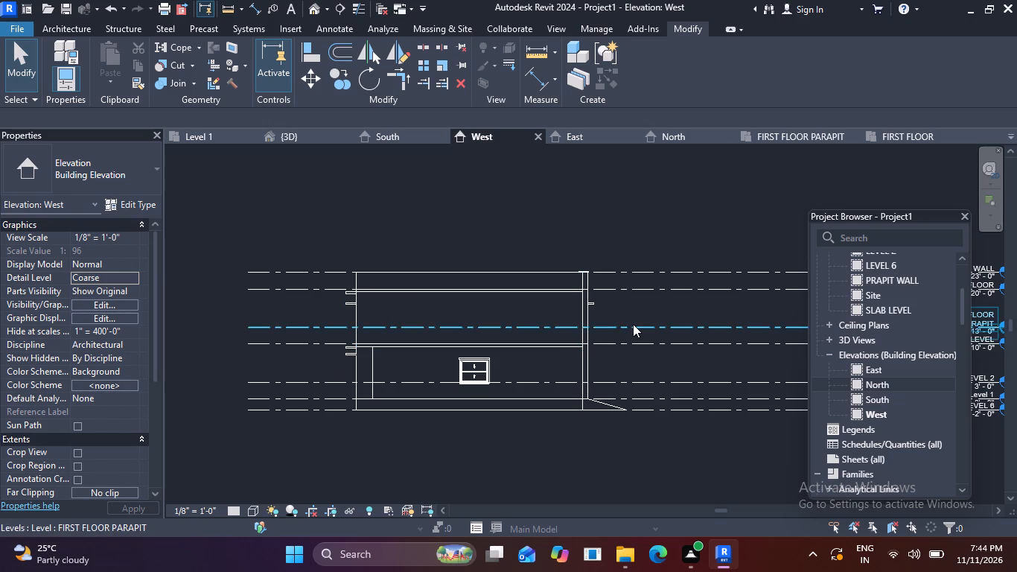
{"action": "scroll", "coordinate": [482, 321], "scroll_direction": "up", "scroll_amount": 4}
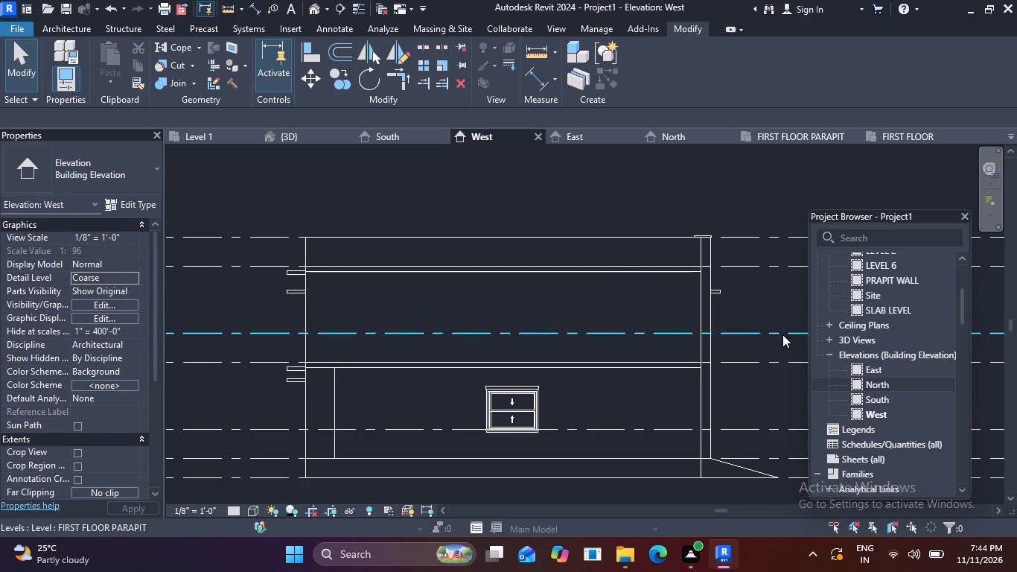
{"action": "scroll", "coordinate": [747, 340], "scroll_direction": "up", "scroll_amount": 4}
{"action": "scroll", "coordinate": [692, 256], "scroll_direction": "down", "scroll_amount": 4}
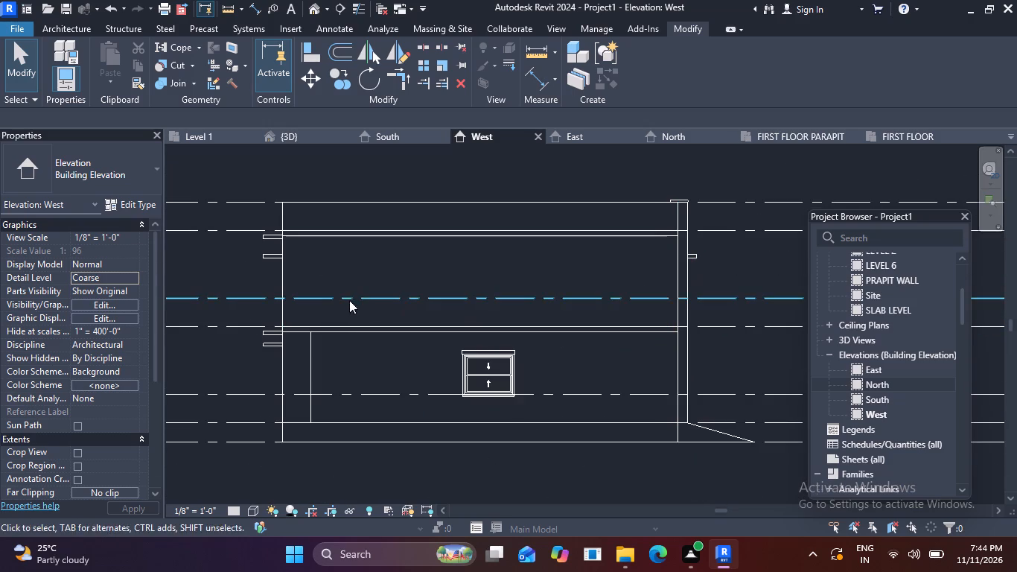
{"action": "scroll", "coordinate": [675, 333], "scroll_direction": "up", "scroll_amount": 6}
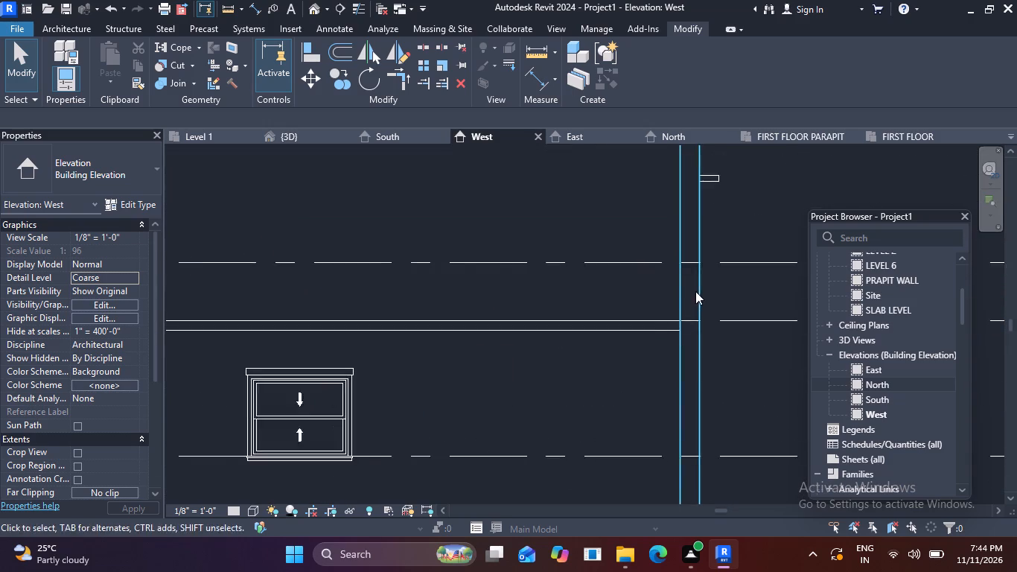
{"action": "scroll", "coordinate": [695, 291], "scroll_direction": "up", "scroll_amount": 2}
{"action": "middle_click_drag", "start_coordinate": [695, 291], "coordinate": [616, 368]}
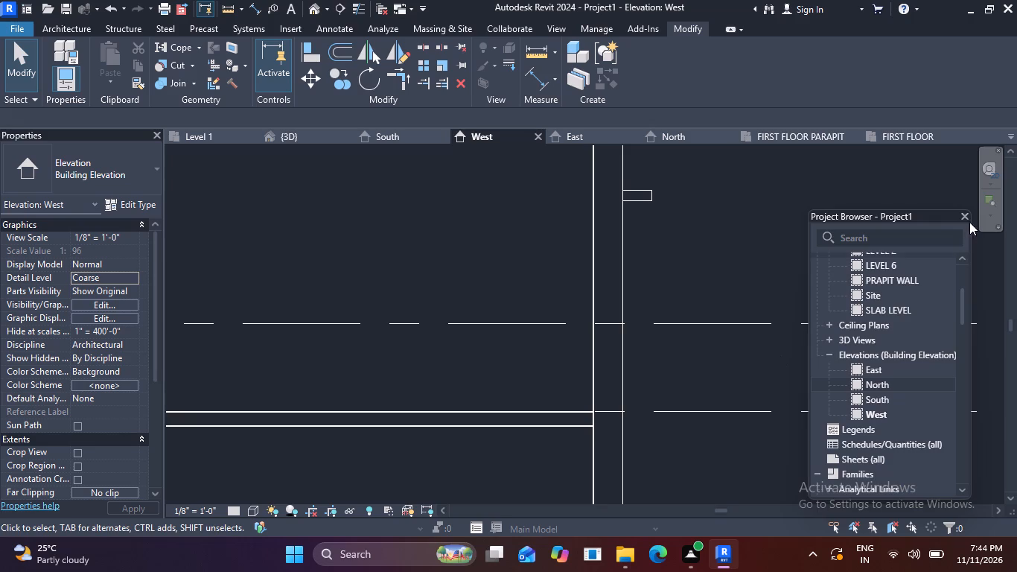
{"action": "left_click", "coordinate": [963, 216]}
{"action": "scroll", "coordinate": [563, 338], "scroll_direction": "down", "scroll_amount": 4}
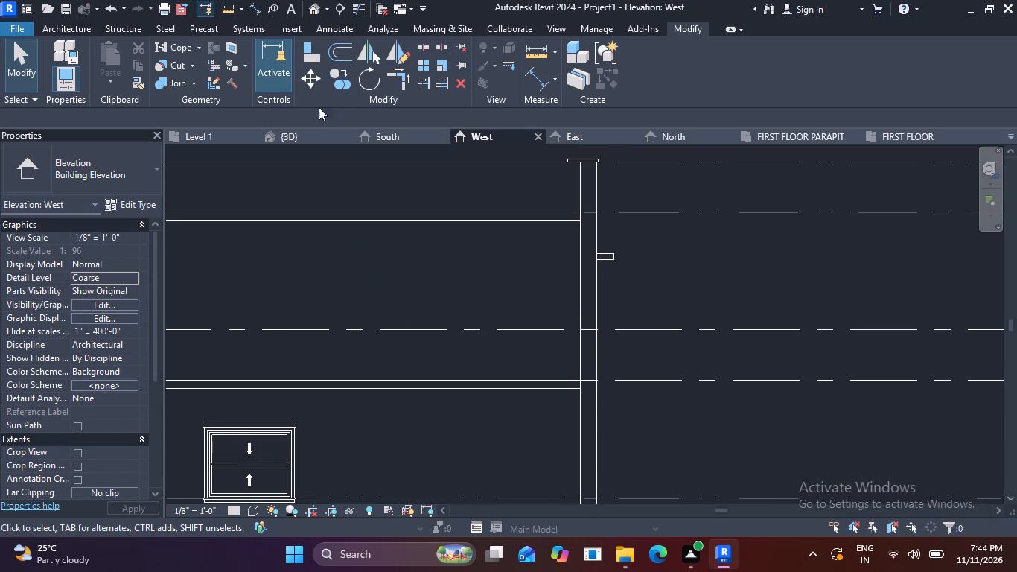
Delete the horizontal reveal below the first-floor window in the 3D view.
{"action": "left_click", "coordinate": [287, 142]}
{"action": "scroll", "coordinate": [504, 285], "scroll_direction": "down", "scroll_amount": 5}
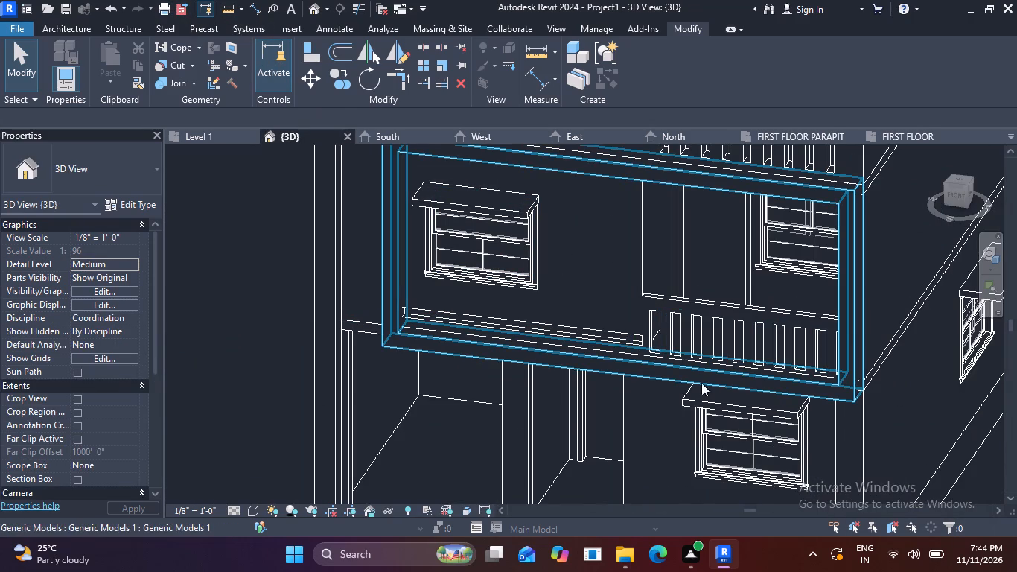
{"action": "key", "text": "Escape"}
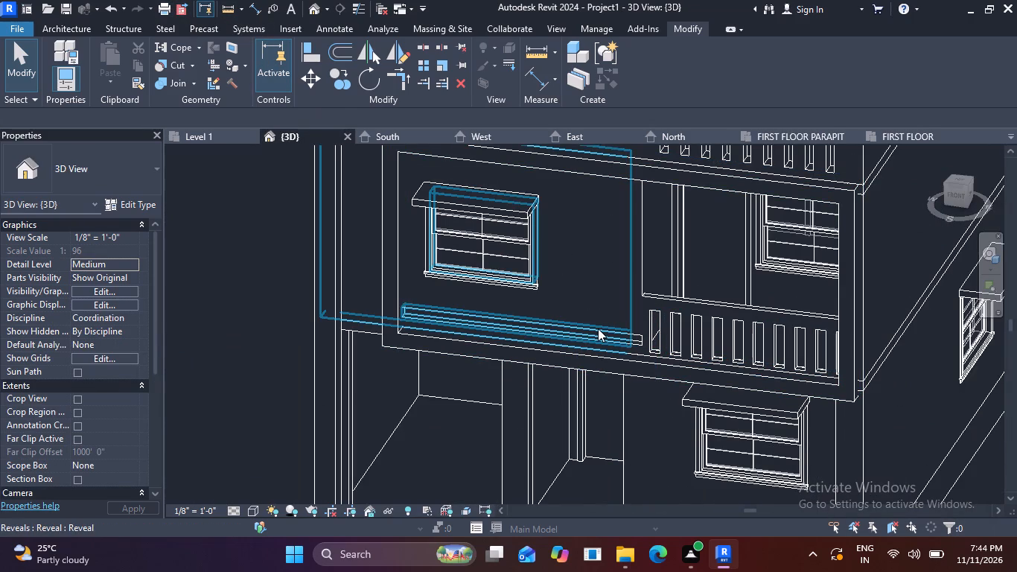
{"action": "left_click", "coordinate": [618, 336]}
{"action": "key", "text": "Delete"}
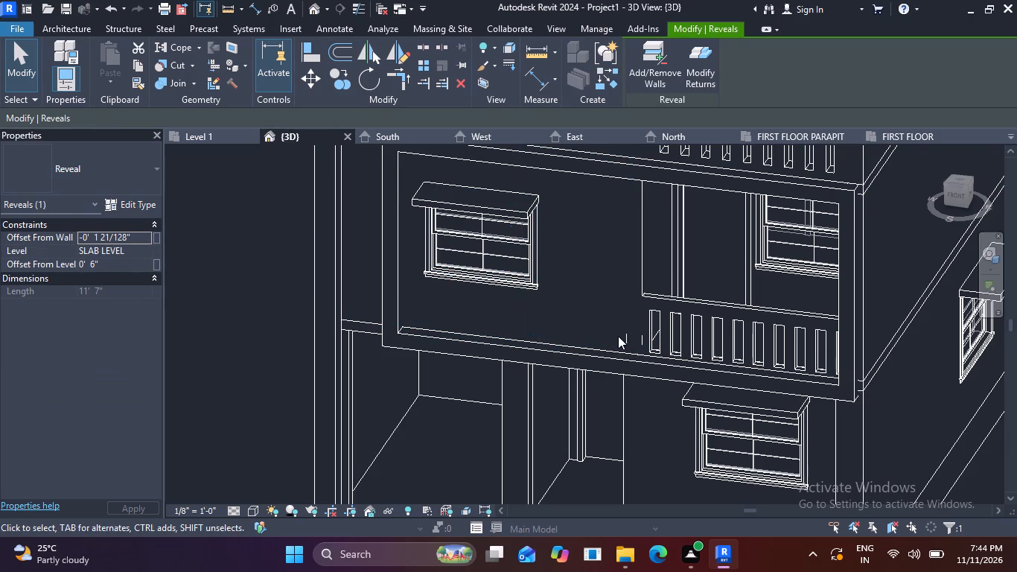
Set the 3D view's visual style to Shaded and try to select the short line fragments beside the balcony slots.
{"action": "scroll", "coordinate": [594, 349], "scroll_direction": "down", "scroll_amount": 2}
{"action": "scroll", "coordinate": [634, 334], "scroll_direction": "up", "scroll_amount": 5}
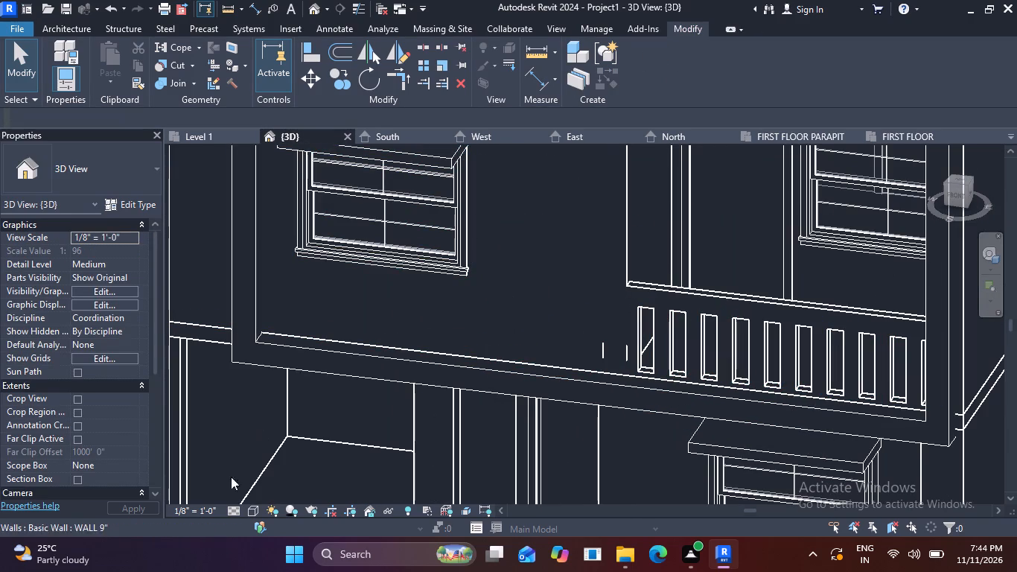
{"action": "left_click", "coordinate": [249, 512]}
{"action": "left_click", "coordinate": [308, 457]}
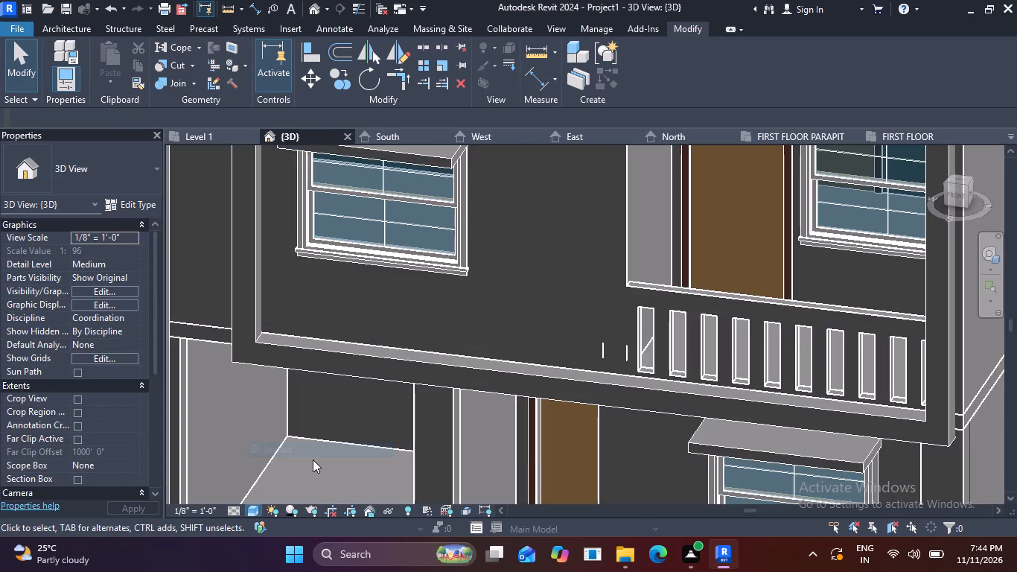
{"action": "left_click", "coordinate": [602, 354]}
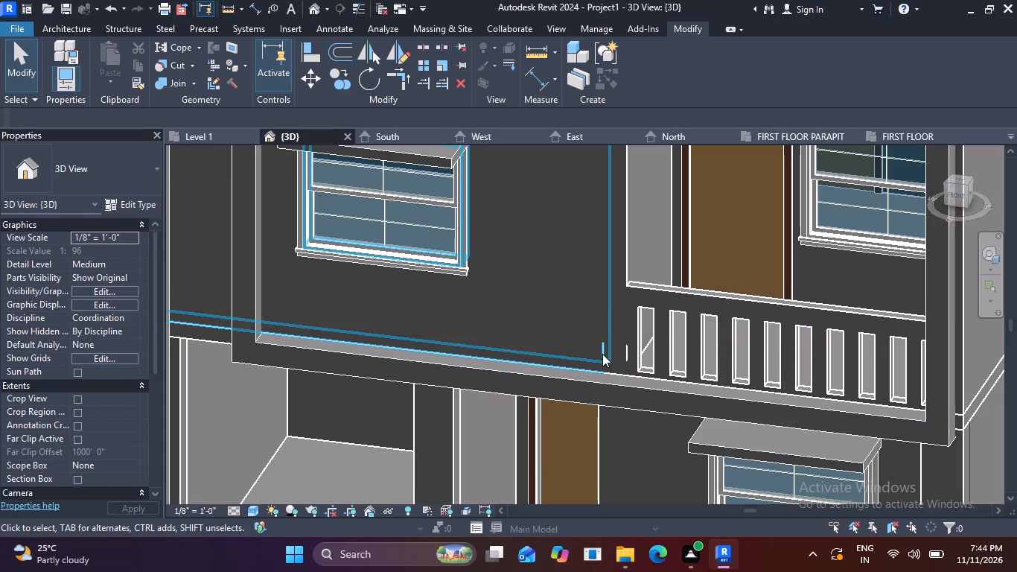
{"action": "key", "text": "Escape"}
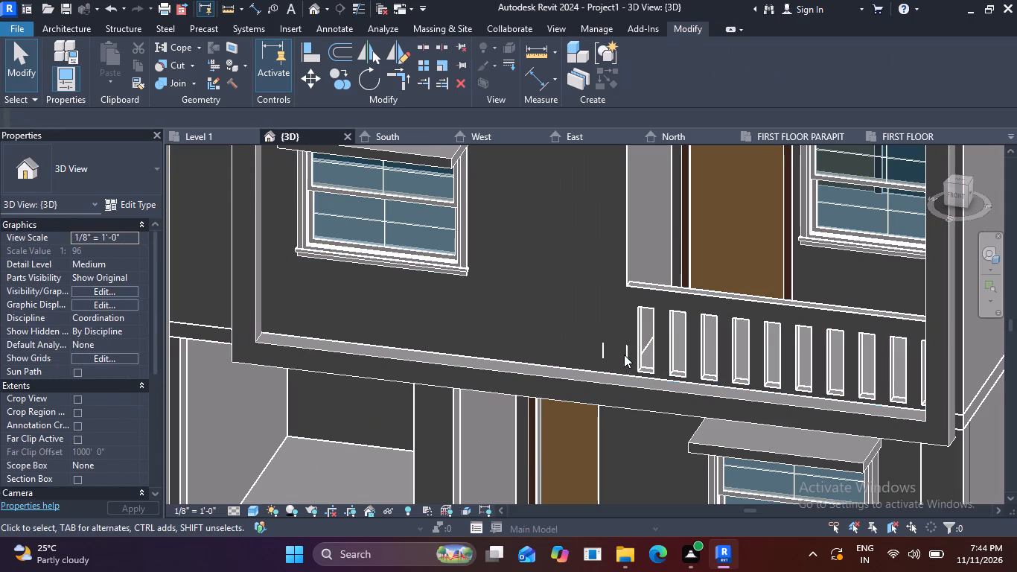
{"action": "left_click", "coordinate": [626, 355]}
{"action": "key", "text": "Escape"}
Undo the reveal deletion and step back through the earlier edits to the reveals on the front facade.
{"action": "key", "text": "ctrl+z"}
{"action": "key", "text": "ctrl+z"}
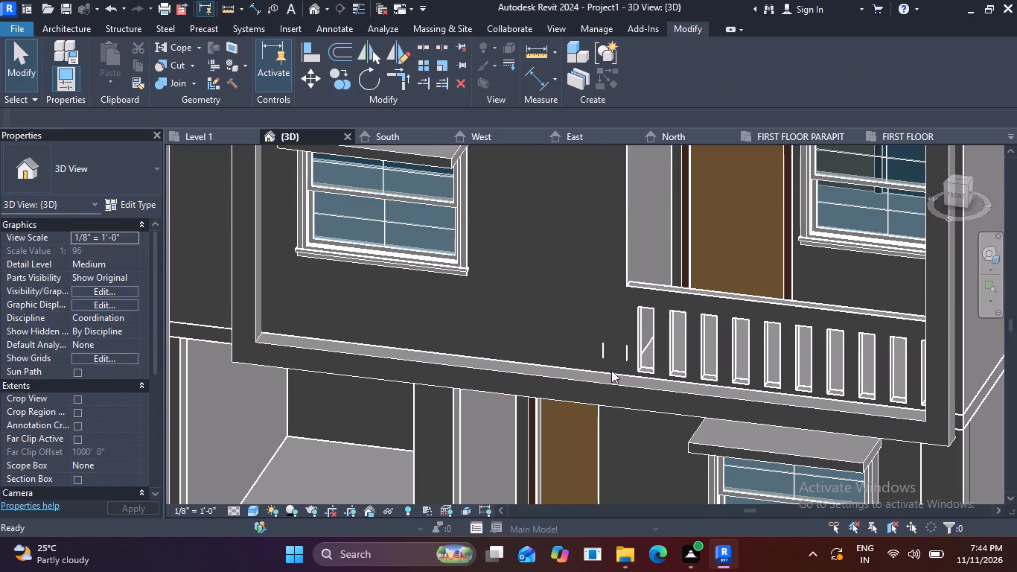
{"action": "key", "text": "ctrl+z"}
{"action": "key", "text": "ctrl+z"}
{"action": "key", "text": "ctrl+z"}
{"action": "key", "text": "ctrl+z"}
{"action": "key", "text": "ctrl+z"}
{"action": "key", "text": "ctrl+z"}
{"action": "key", "text": "ctrl+z"}
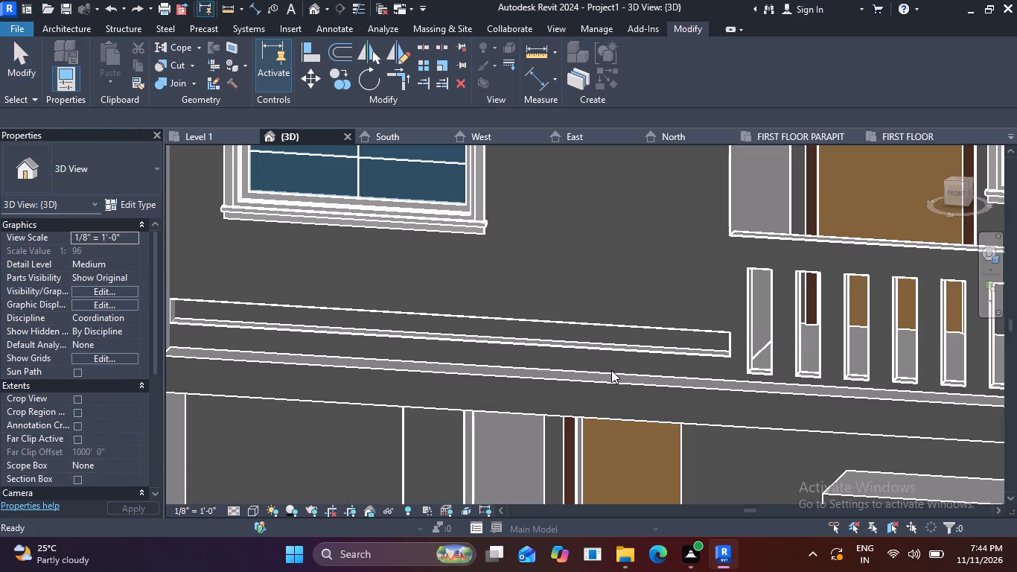
{"action": "key", "text": "ctrl+z"}
{"action": "key", "text": "ctrl+z"}
{"action": "key", "text": "ctrl+z"}
{"action": "key", "text": "ctrl+z"}
{"action": "key", "text": "ctrl+z"}
{"action": "key", "text": "ctrl+z"}
{"action": "key", "text": "ctrl+z"}
{"action": "key", "text": "ctrl+z"}
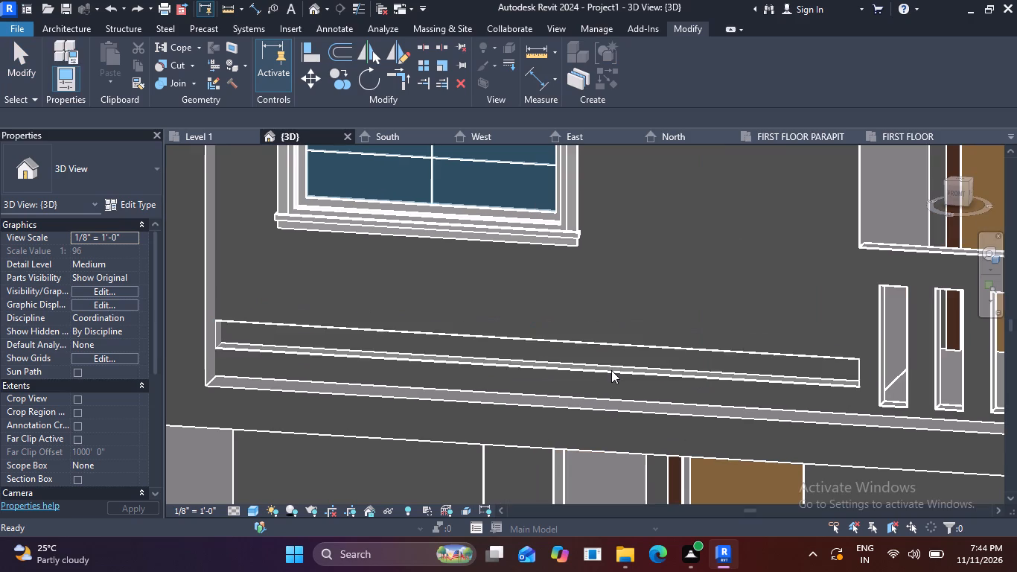
{"action": "key", "text": "ctrl+z"}
{"action": "key", "text": "ctrl+z"}
{"action": "key", "text": "ctrl+z"}
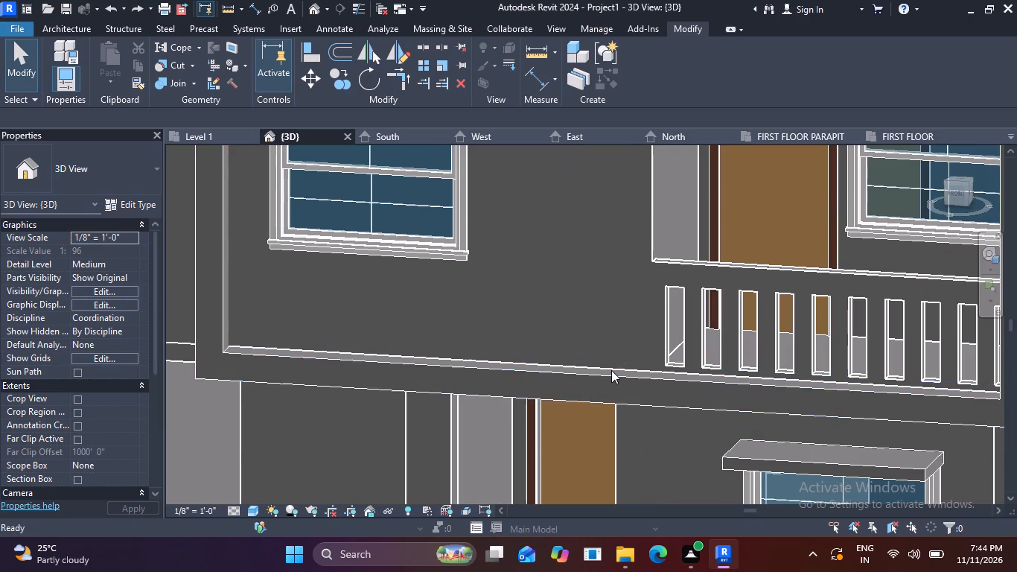
{"action": "key", "text": "ctrl+z"}
{"action": "key", "text": "ctrl+z"}
{"action": "key", "text": "ctrl+z"}
{"action": "key", "text": "ctrl+z"}
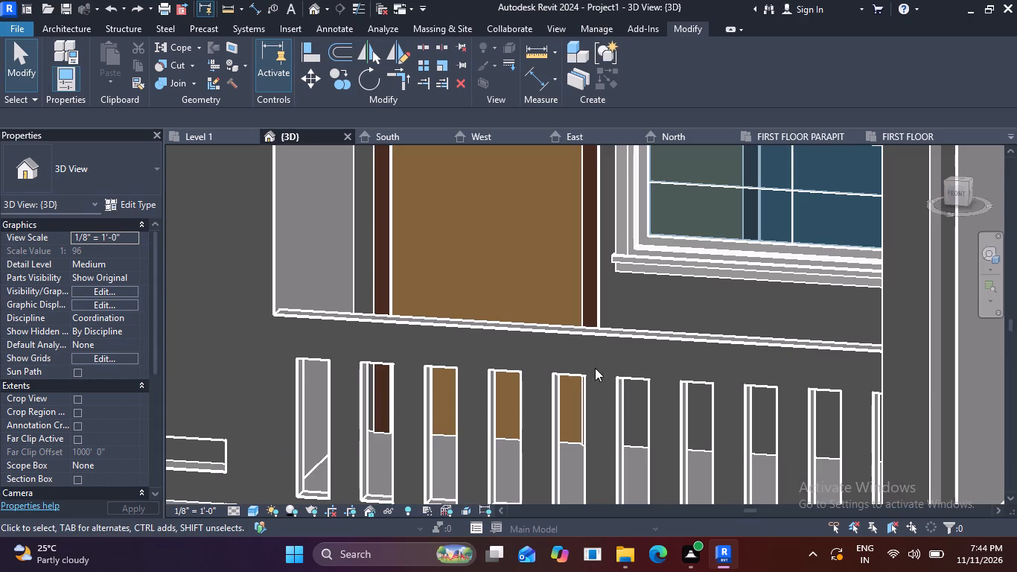
Undo further back into the in-place editing of the generic model at the front entrance, and redo one action.
{"action": "scroll", "coordinate": [582, 369], "scroll_direction": "down", "scroll_amount": 4}
{"action": "middle_click_drag", "start_coordinate": [629, 375], "coordinate": [724, 361]}
{"action": "key", "text": "ctrl+z"}
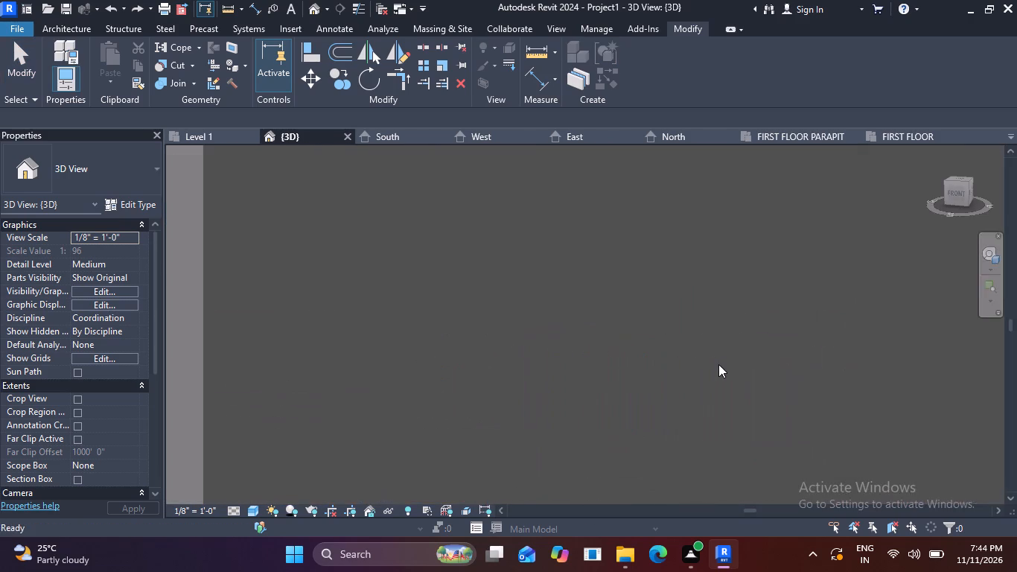
{"action": "key", "text": "ctrl+z"}
{"action": "key", "text": "ctrl+z"}
{"action": "key", "text": "ctrl+z"}
{"action": "key", "text": "ctrl+z"}
{"action": "key", "text": "ctrl+z"}
{"action": "key", "text": "ctrl+z"}
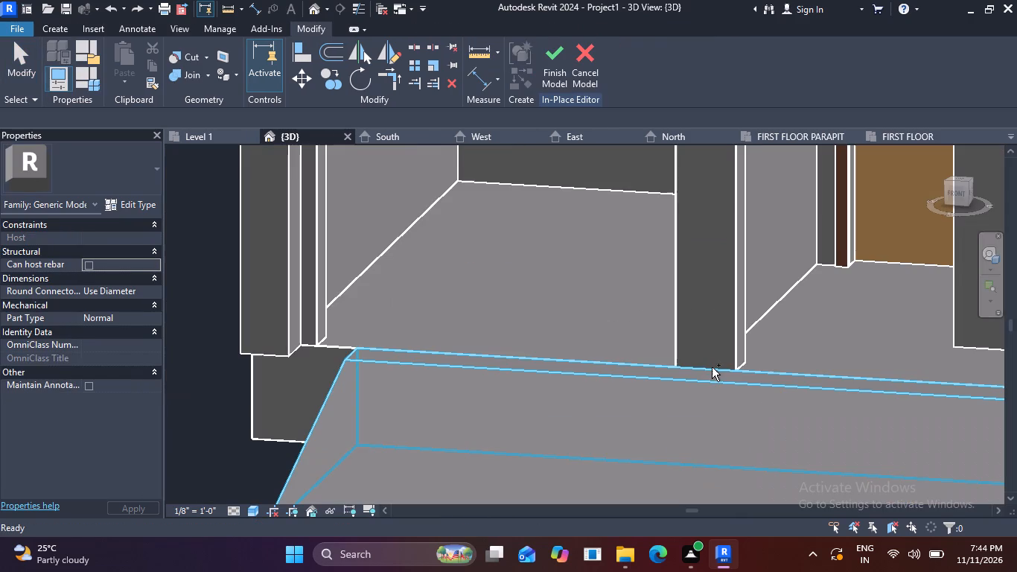
{"action": "scroll", "coordinate": [698, 369], "scroll_direction": "down", "scroll_amount": 2}
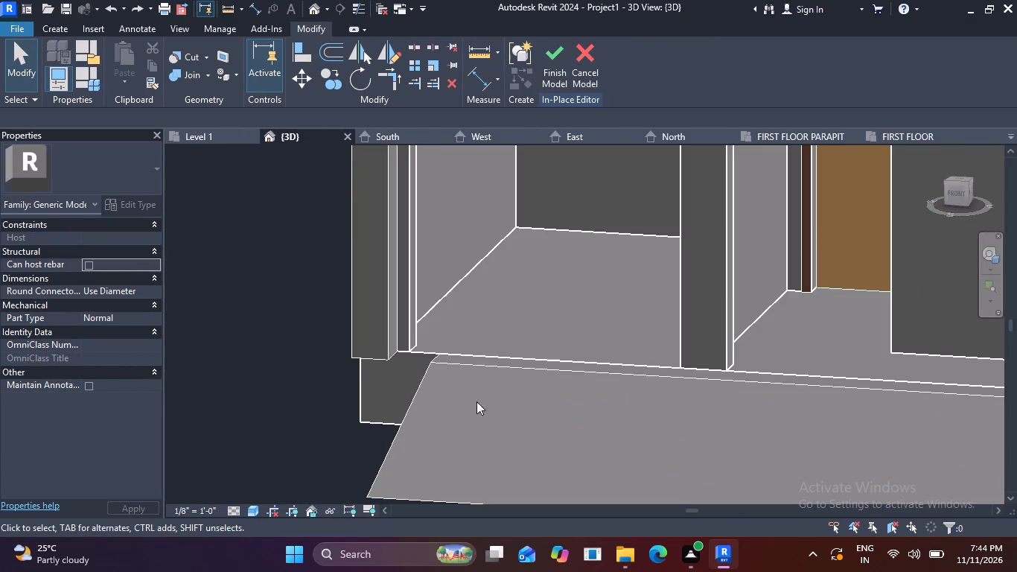
{"action": "left_click", "coordinate": [133, 4]}
Examine the whole front facade in 3D from several distances and angles, including the first-floor window wall and balcony.
{"action": "scroll", "coordinate": [234, 202], "scroll_direction": "down", "scroll_amount": 6}
{"action": "scroll", "coordinate": [315, 271], "scroll_direction": "down", "scroll_amount": 3}
{"action": "middle_click_drag", "start_coordinate": [322, 301], "coordinate": [333, 509]}
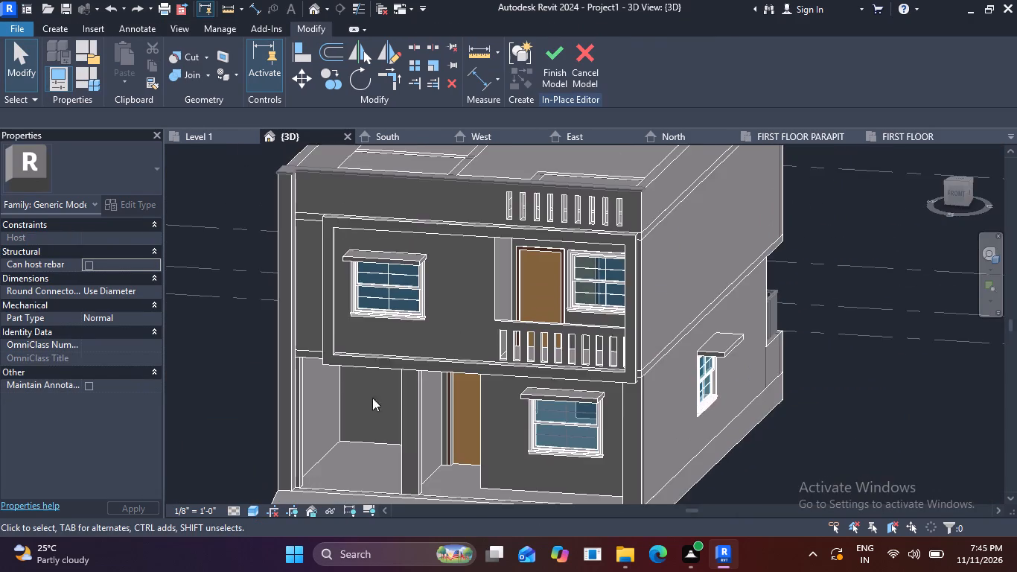
{"action": "scroll", "coordinate": [420, 274], "scroll_direction": "up", "scroll_amount": 3}
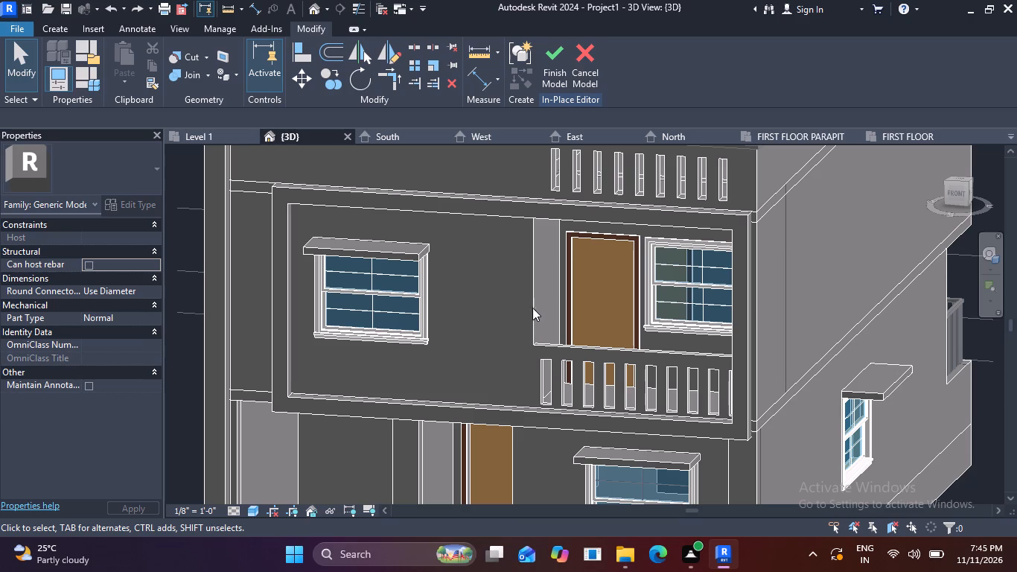
{"action": "scroll", "coordinate": [439, 299], "scroll_direction": "down", "scroll_amount": 2}
{"action": "middle_click_drag", "start_coordinate": [421, 320], "coordinate": [331, 323]}
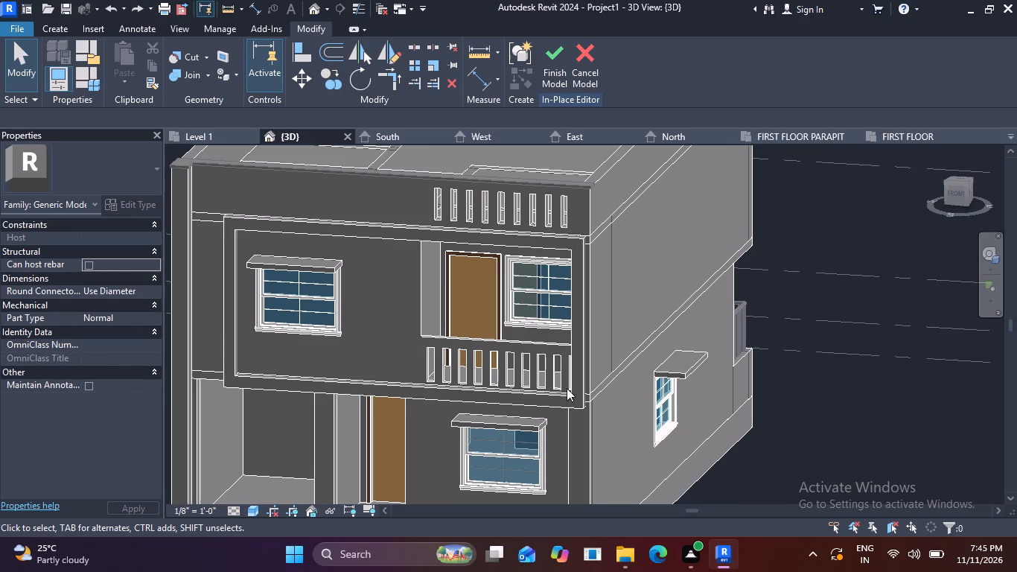
{"action": "scroll", "coordinate": [535, 392], "scroll_direction": "down", "scroll_amount": 2}
{"action": "middle_click_drag", "start_coordinate": [559, 428], "coordinate": [587, 423], "text": "shift"}
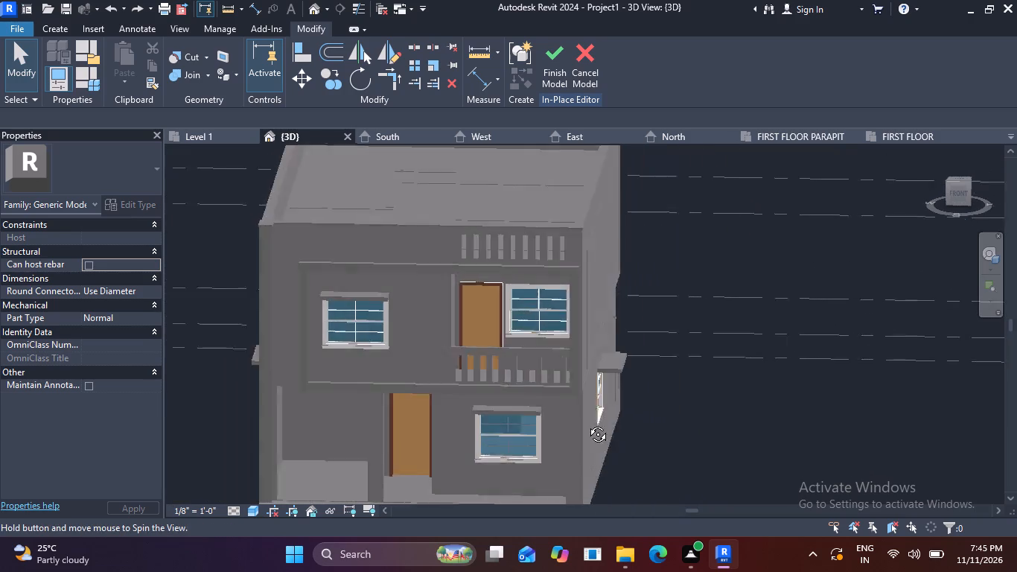
{"action": "middle_click_drag", "start_coordinate": [587, 423], "coordinate": [589, 423], "text": "shift"}
{"action": "scroll", "coordinate": [392, 340], "scroll_direction": "up", "scroll_amount": 2}
{"action": "scroll", "coordinate": [391, 339], "scroll_direction": "down", "scroll_amount": 7}
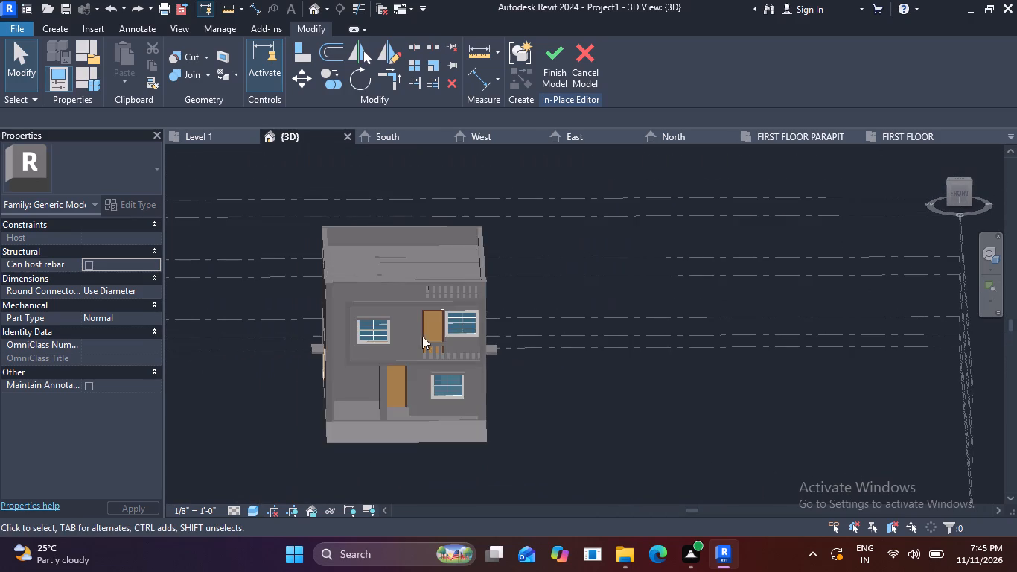
Set the 3D view's visual style to Realistic with the house seen from its front corner.
{"action": "middle_click_drag", "start_coordinate": [492, 347], "coordinate": [660, 293]}
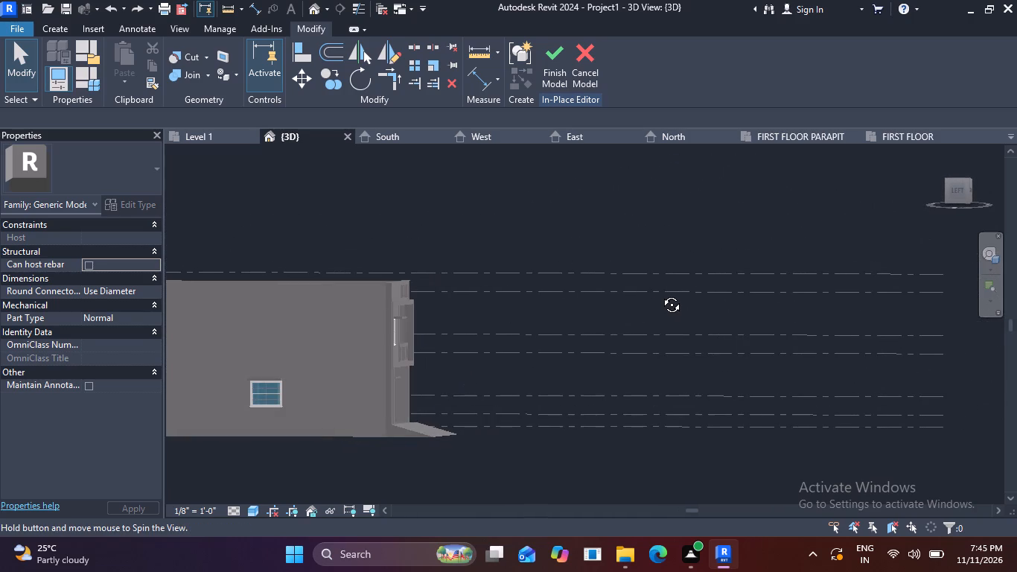
{"action": "middle_click_drag", "start_coordinate": [660, 293], "coordinate": [453, 343]}
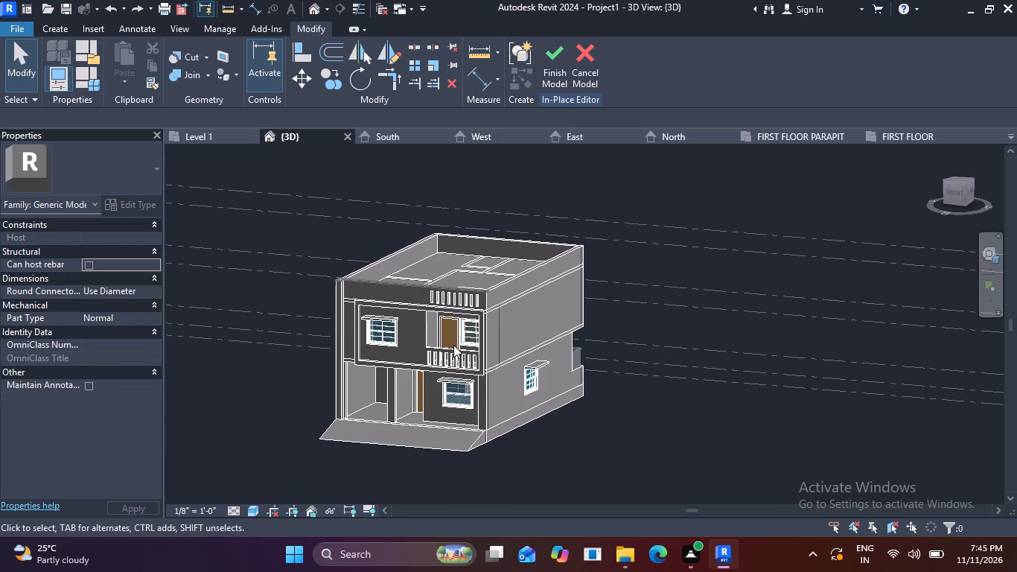
{"action": "left_click", "coordinate": [254, 509]}
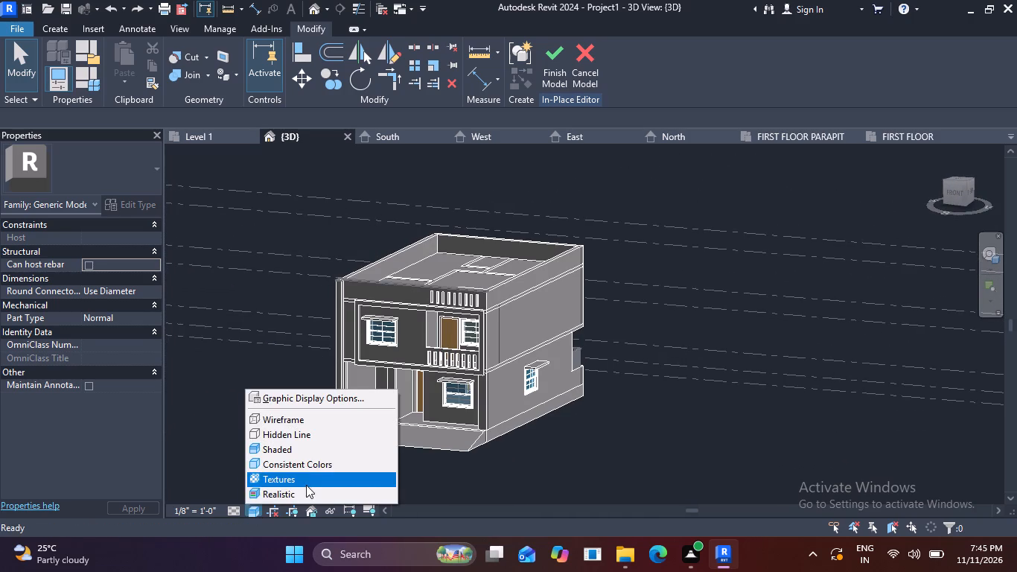
{"action": "left_click", "coordinate": [299, 494]}
{"action": "scroll", "coordinate": [517, 324], "scroll_direction": "up", "scroll_amount": 4}
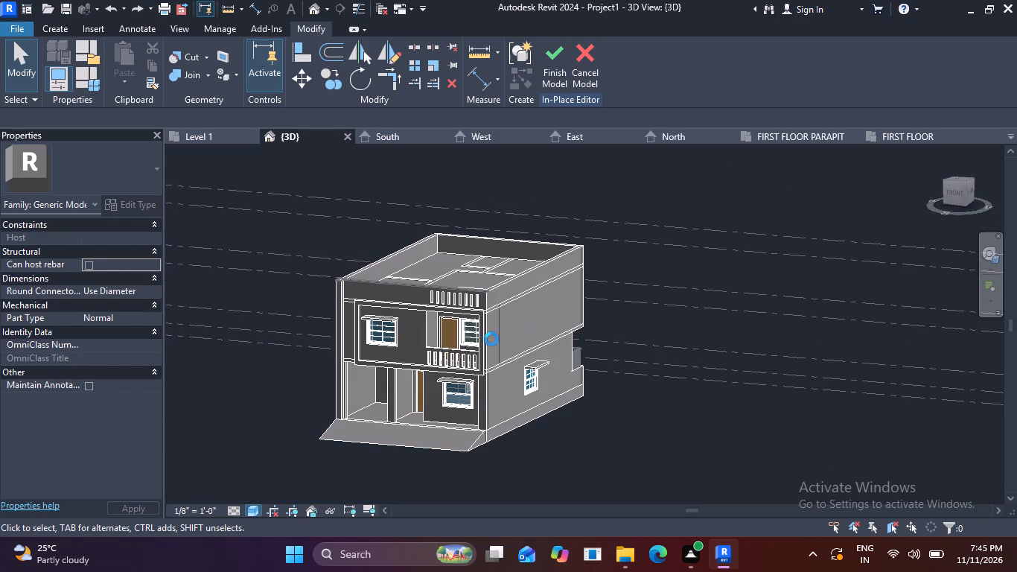
{"action": "middle_click_drag", "start_coordinate": [433, 353], "coordinate": [468, 399]}
{"action": "scroll", "coordinate": [530, 336], "scroll_direction": "down", "scroll_amount": 3}
{"action": "middle_click_drag", "start_coordinate": [530, 336], "coordinate": [555, 311]}
Display the Project Browser alongside the 3D view.
{"action": "right_click", "coordinate": [513, 347]}
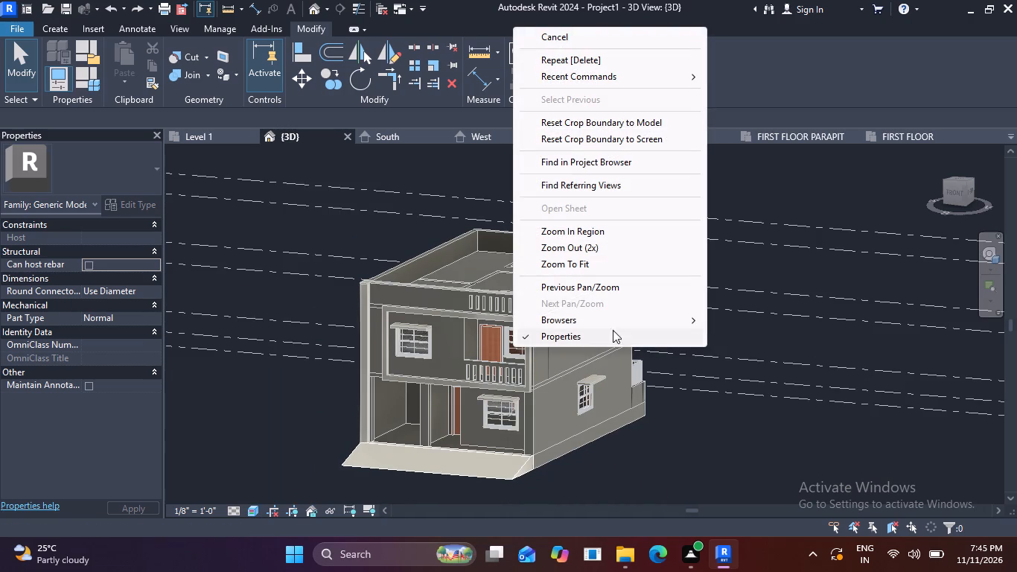
{"action": "left_click", "coordinate": [574, 317]}
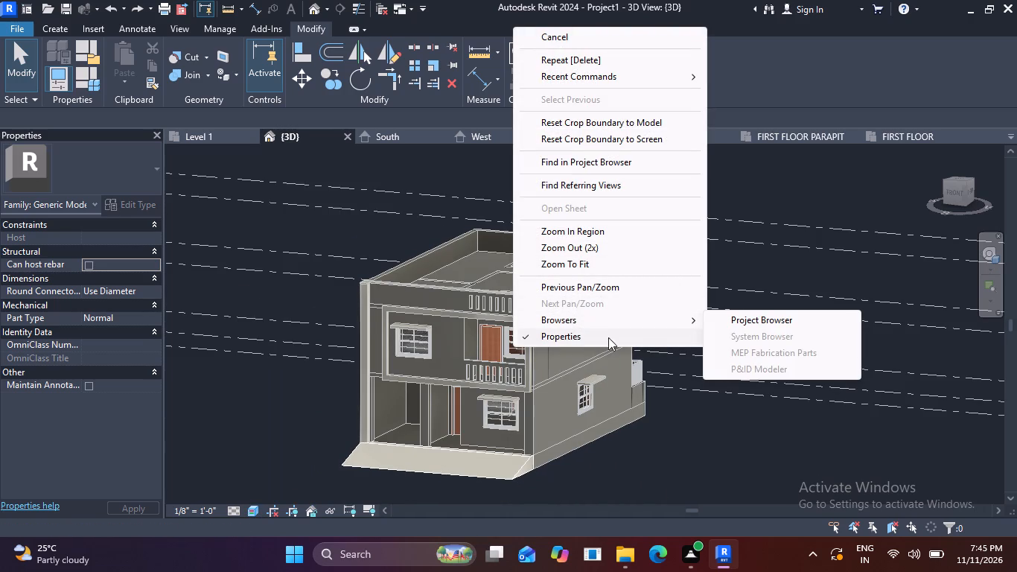
{"action": "left_click", "coordinate": [765, 322]}
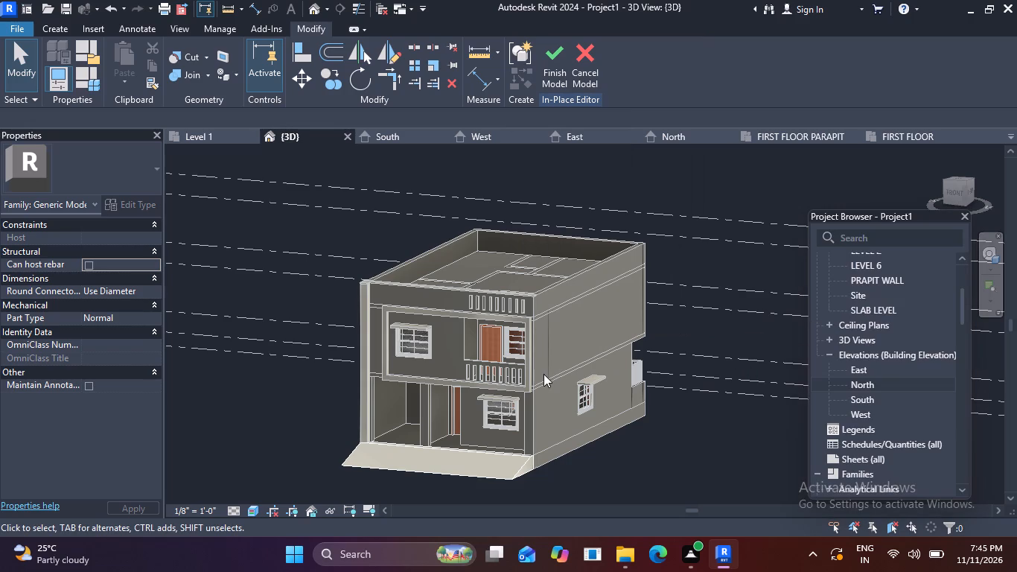
Examine the realistic house model from both front corners, including the first-floor frame, balcony, parapet slots and side walls.
{"action": "scroll", "coordinate": [538, 374], "scroll_direction": "up", "scroll_amount": 3}
{"action": "middle_click_drag", "start_coordinate": [559, 386], "coordinate": [599, 370]}
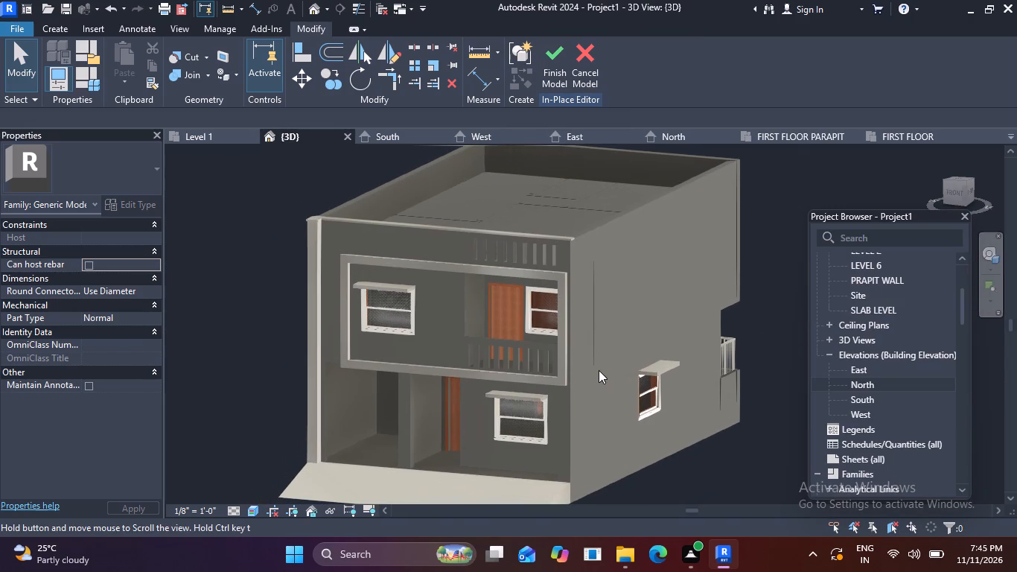
{"action": "key", "text": "Escape"}
{"action": "key", "text": "Escape"}
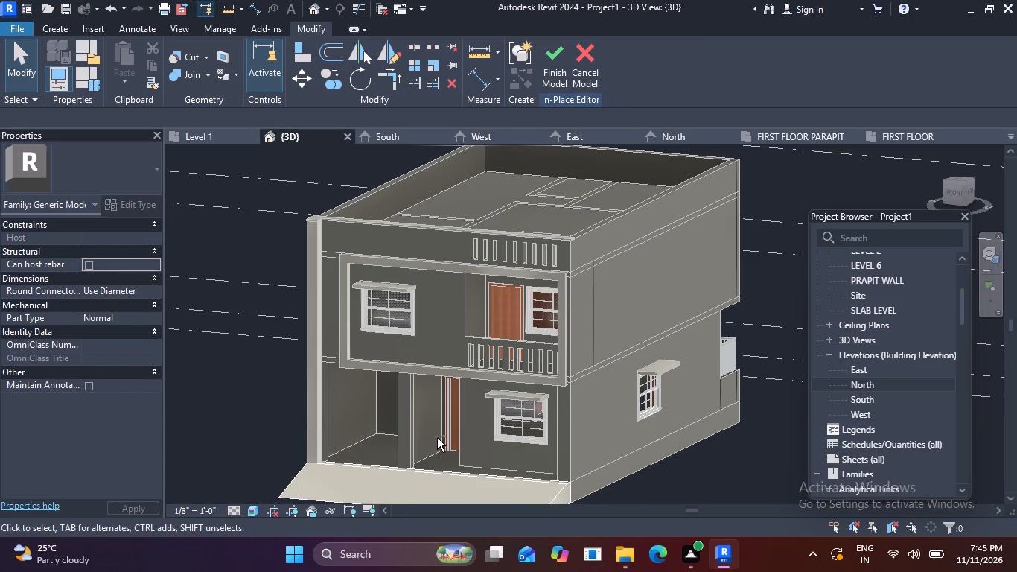
{"action": "middle_click_drag", "start_coordinate": [437, 438], "coordinate": [503, 440], "text": "shift"}
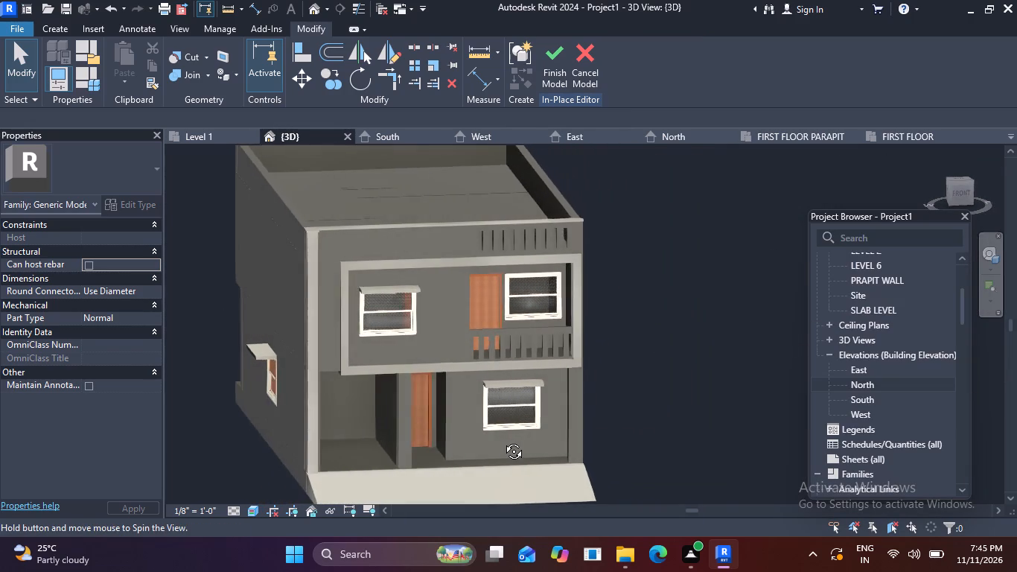
{"action": "middle_click_drag", "start_coordinate": [503, 440], "coordinate": [541, 438], "text": "shift"}
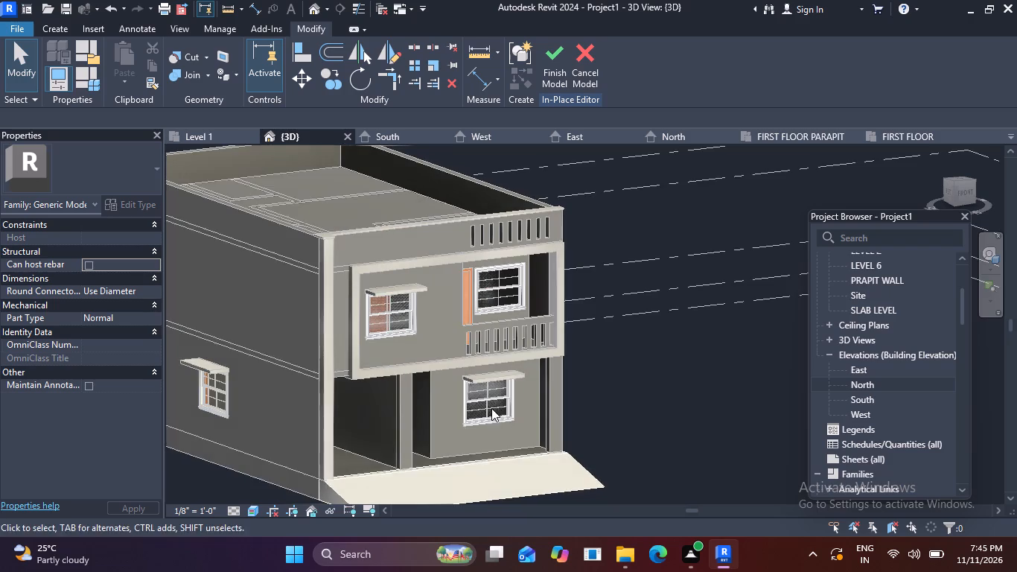
{"action": "middle_click_drag", "start_coordinate": [491, 408], "coordinate": [491, 448]}
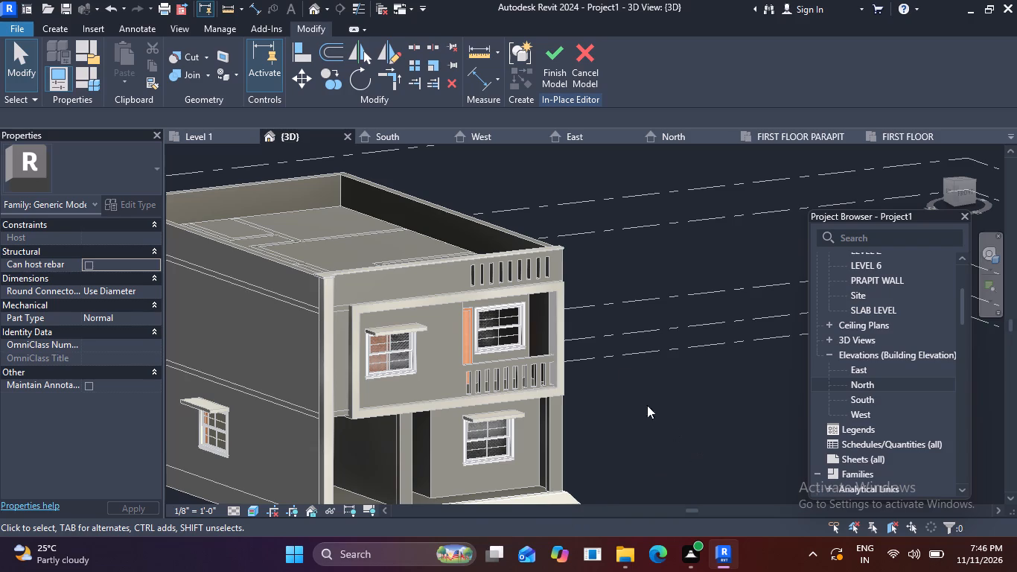
{"action": "scroll", "coordinate": [627, 366], "scroll_direction": "down", "scroll_amount": 2}
{"action": "middle_click_drag", "start_coordinate": [673, 352], "coordinate": [742, 296]}
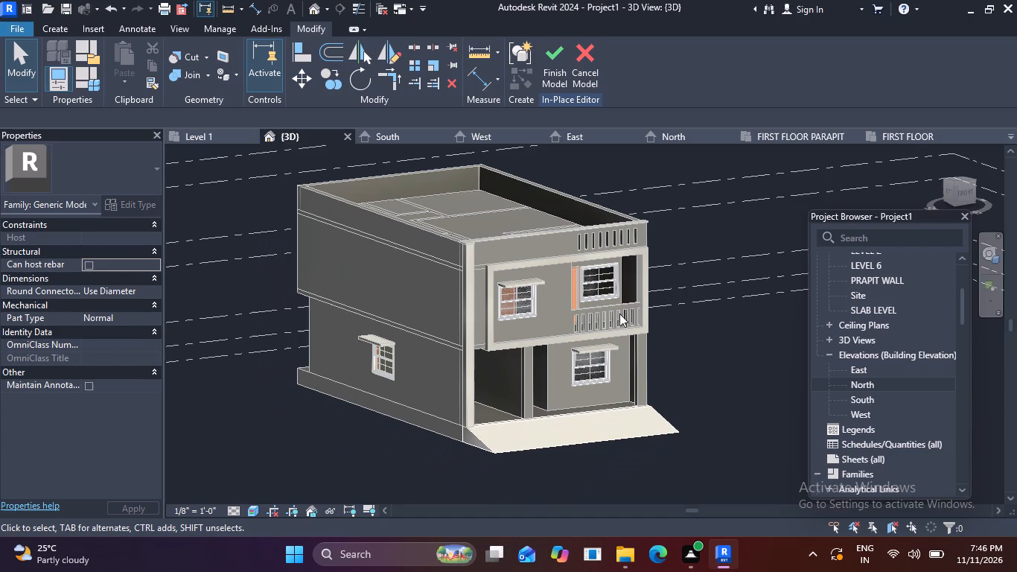
{"action": "middle_click_drag", "start_coordinate": [568, 337], "coordinate": [597, 404]}
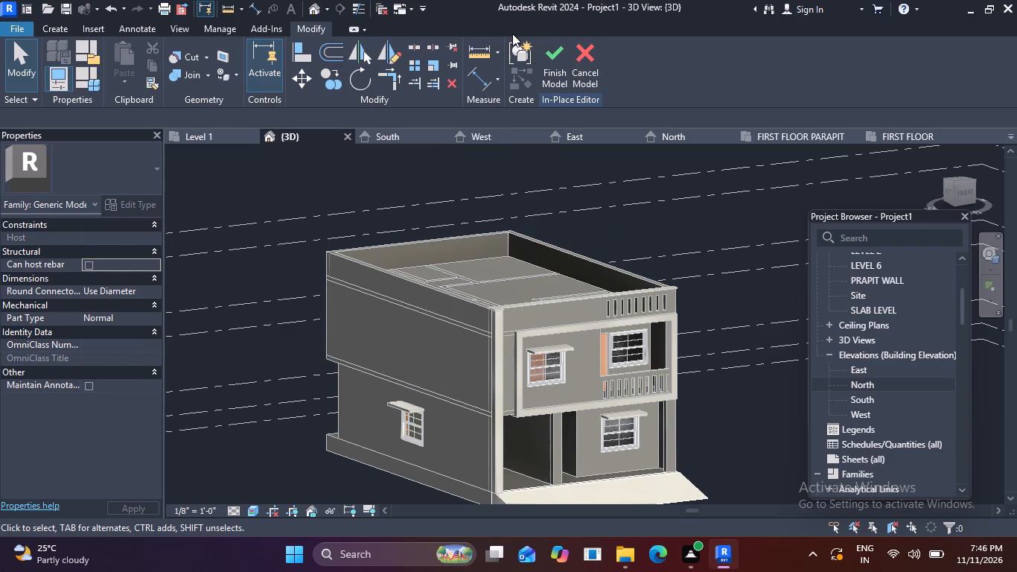
Finish the in-place generic model and return to the project.
{"action": "left_click", "coordinate": [549, 58]}
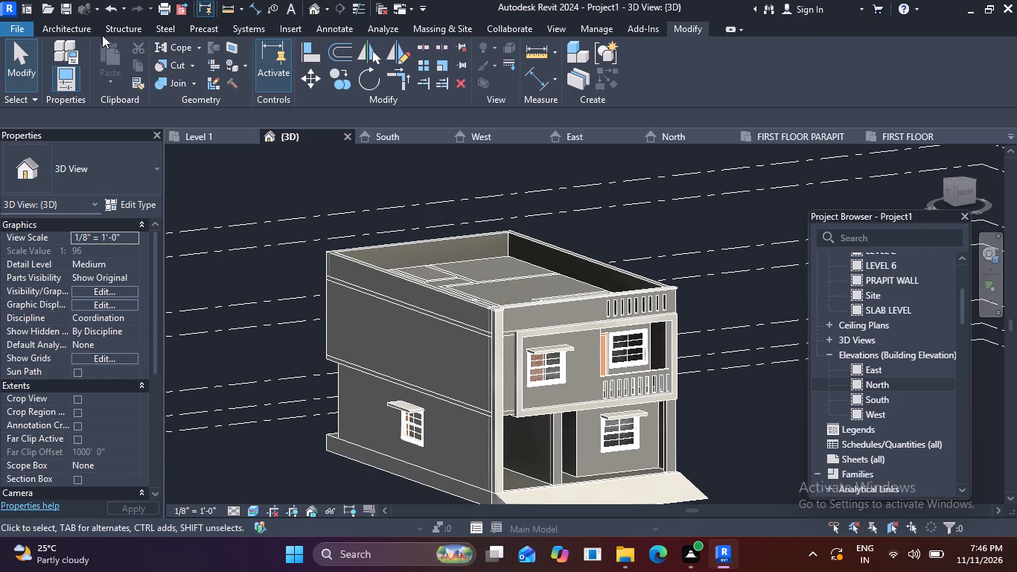
Paint the front face of the first-floor wall around the window beside the balcony with the Cherry material.
{"action": "left_click", "coordinate": [76, 25]}
{"action": "left_click", "coordinate": [675, 32]}
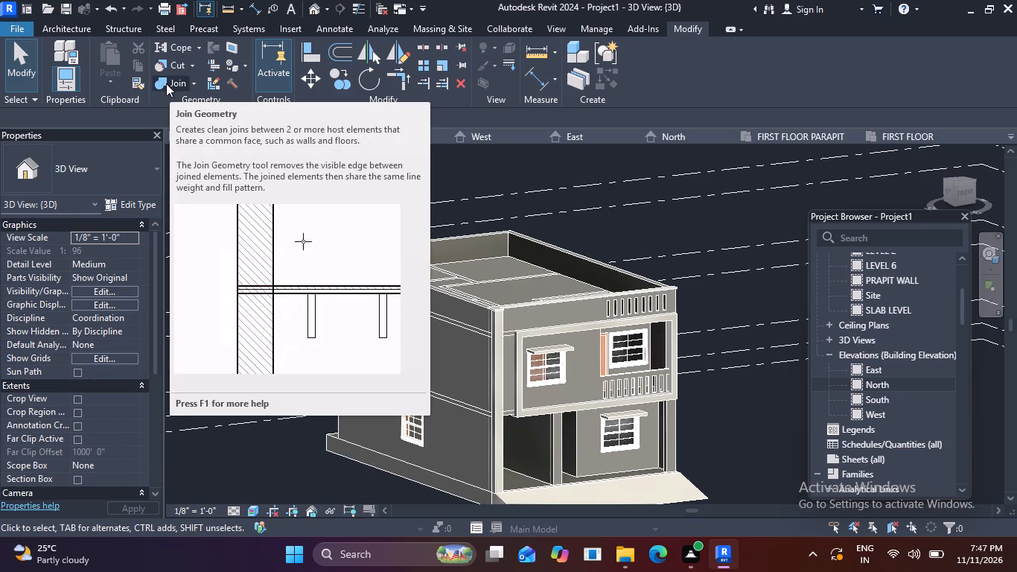
{"action": "left_click", "coordinate": [229, 63]}
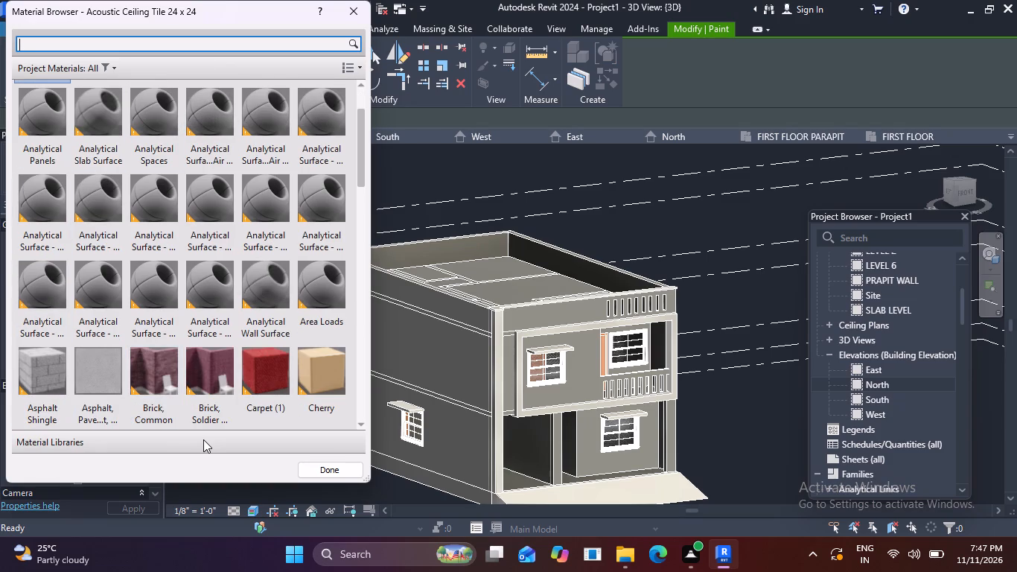
{"action": "scroll", "coordinate": [70, 417], "scroll_direction": "down", "scroll_amount": 2}
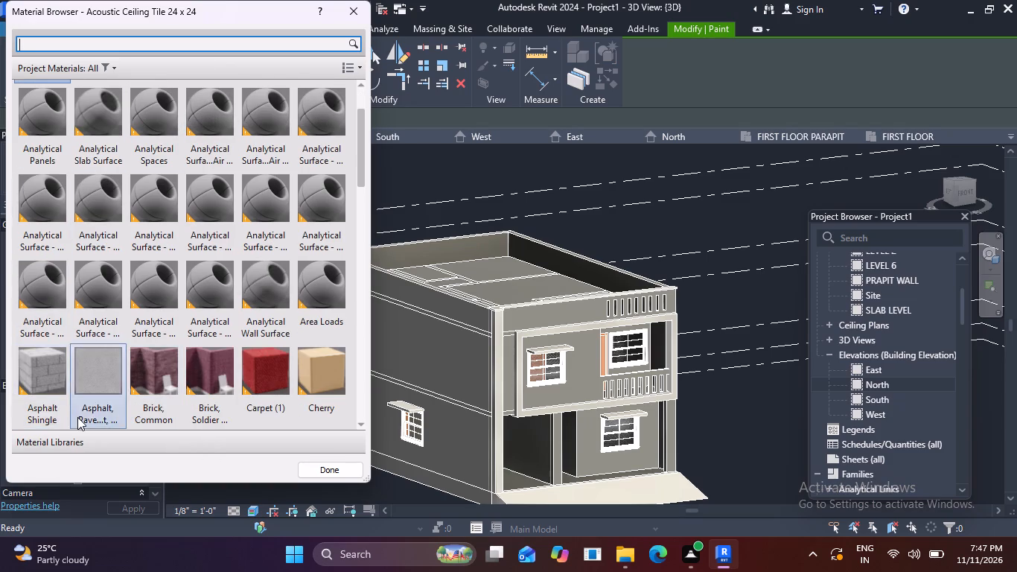
{"action": "scroll", "coordinate": [77, 417], "scroll_direction": "down", "scroll_amount": 2}
{"action": "scroll", "coordinate": [166, 368], "scroll_direction": "down", "scroll_amount": 3}
{"action": "scroll", "coordinate": [166, 368], "scroll_direction": "up", "scroll_amount": 5}
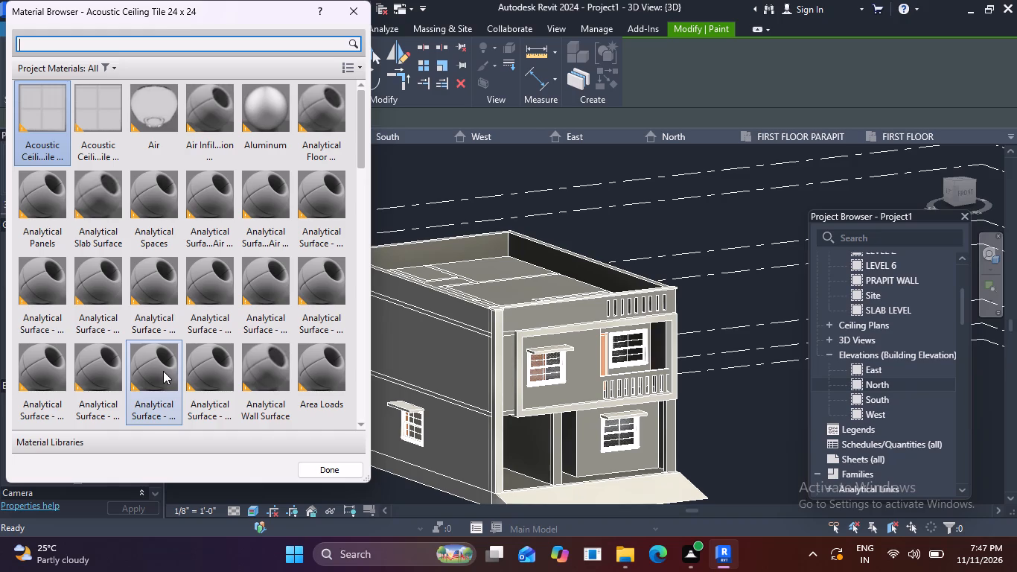
{"action": "scroll", "coordinate": [163, 349], "scroll_direction": "up", "scroll_amount": 4}
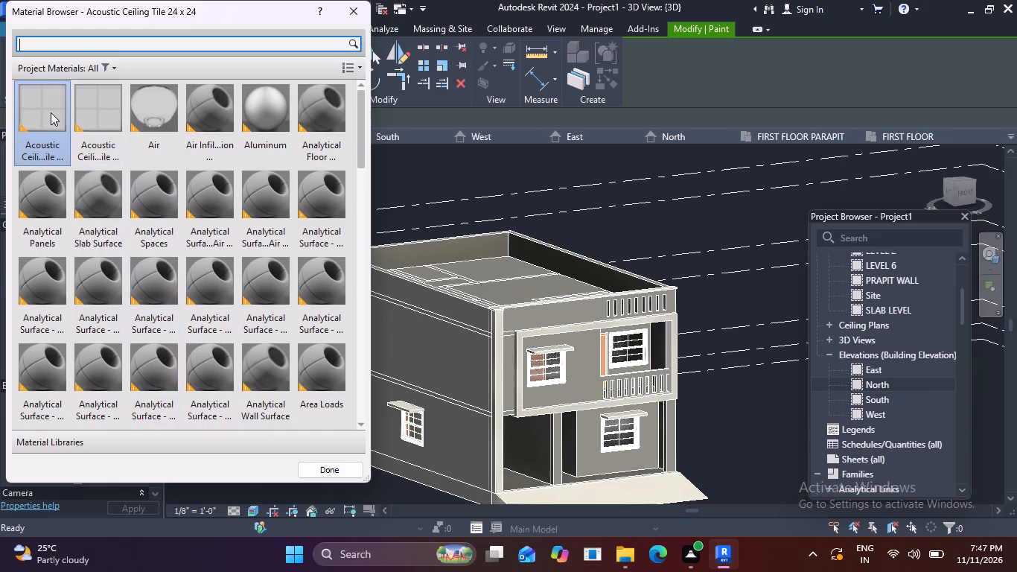
{"action": "scroll", "coordinate": [323, 161], "scroll_direction": "down", "scroll_amount": 9}
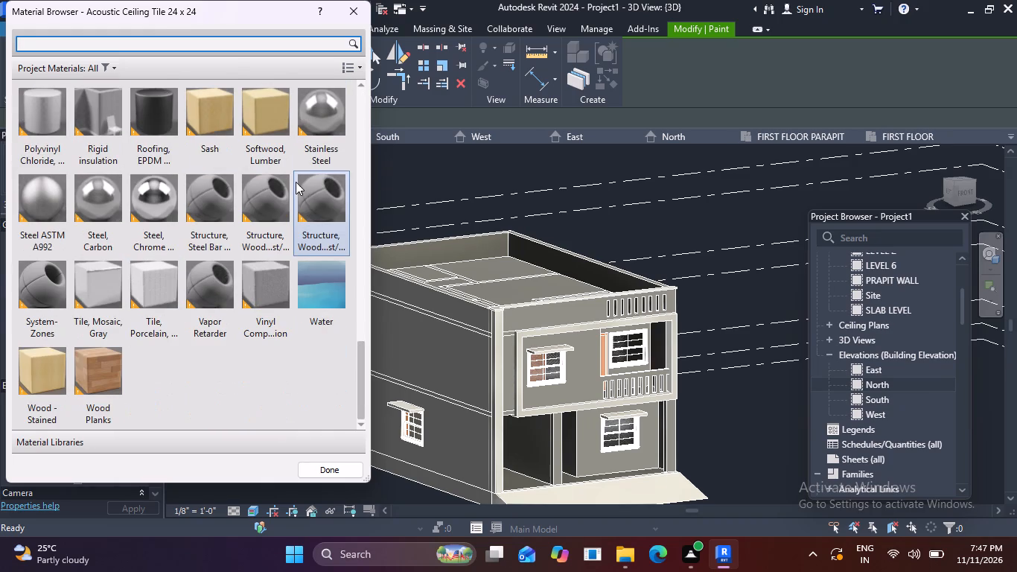
{"action": "scroll", "coordinate": [296, 182], "scroll_direction": "up", "scroll_amount": 9}
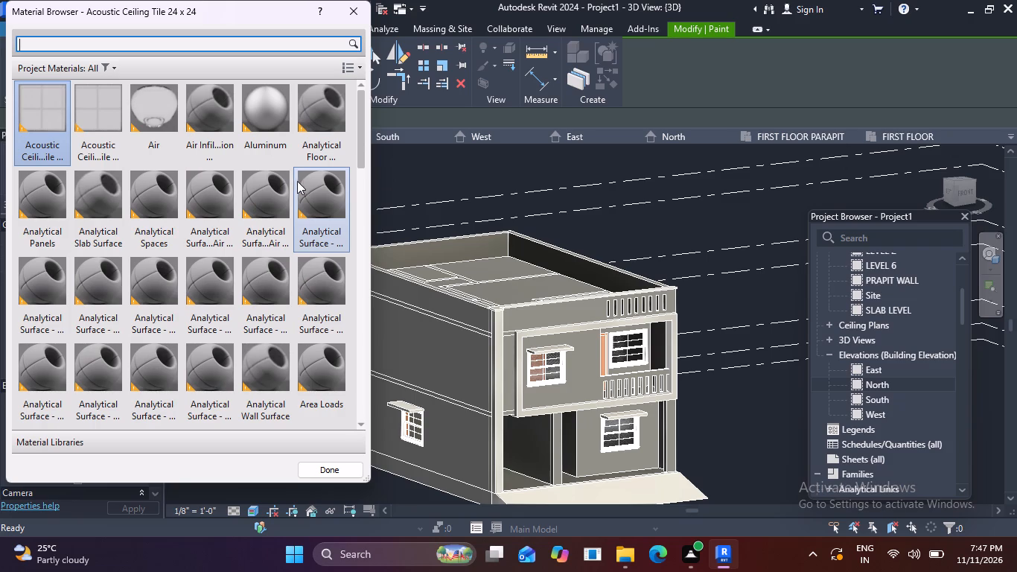
{"action": "scroll", "coordinate": [319, 162], "scroll_direction": "down", "scroll_amount": 3}
{"action": "scroll", "coordinate": [226, 179], "scroll_direction": "down", "scroll_amount": 5}
{"action": "scroll", "coordinate": [226, 179], "scroll_direction": "up", "scroll_amount": 1}
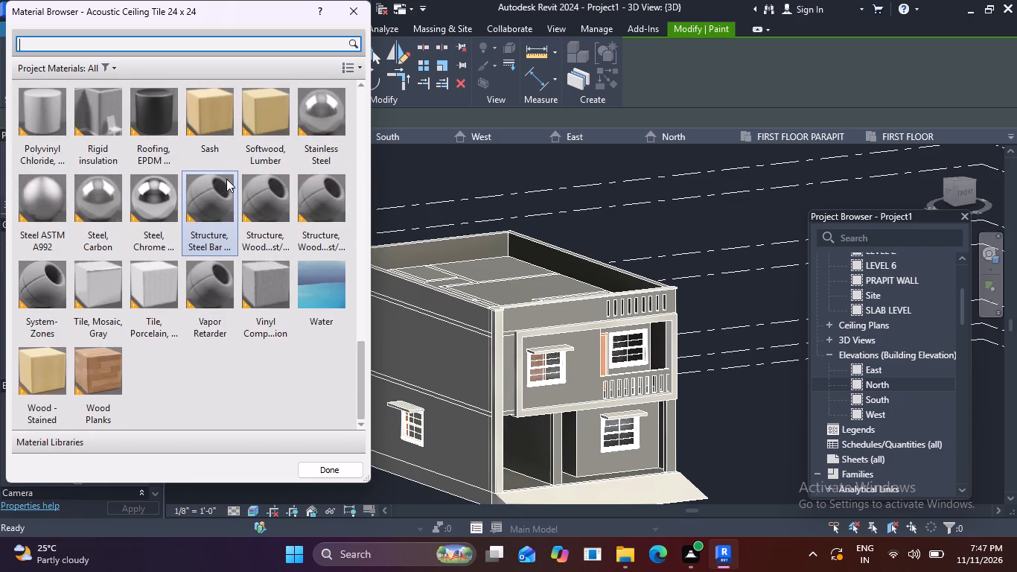
{"action": "scroll", "coordinate": [226, 179], "scroll_direction": "up", "scroll_amount": 2}
{"action": "left_click", "coordinate": [319, 115]}
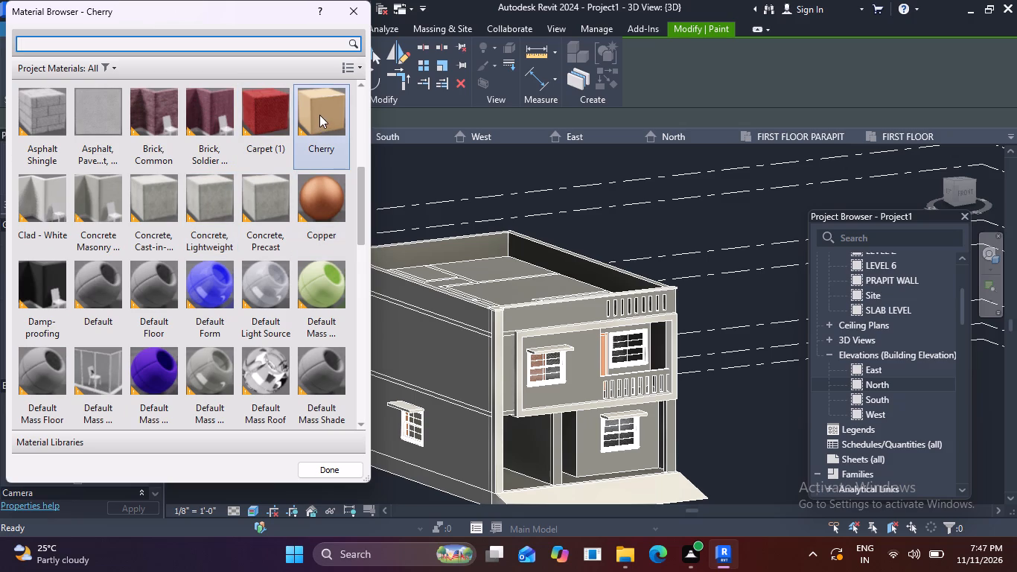
{"action": "left_click", "coordinate": [584, 359]}
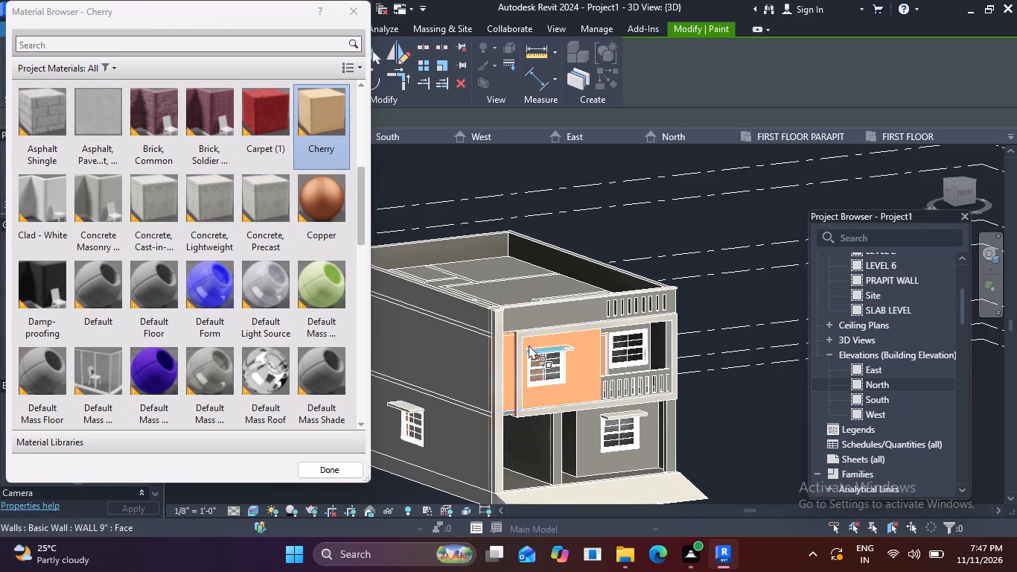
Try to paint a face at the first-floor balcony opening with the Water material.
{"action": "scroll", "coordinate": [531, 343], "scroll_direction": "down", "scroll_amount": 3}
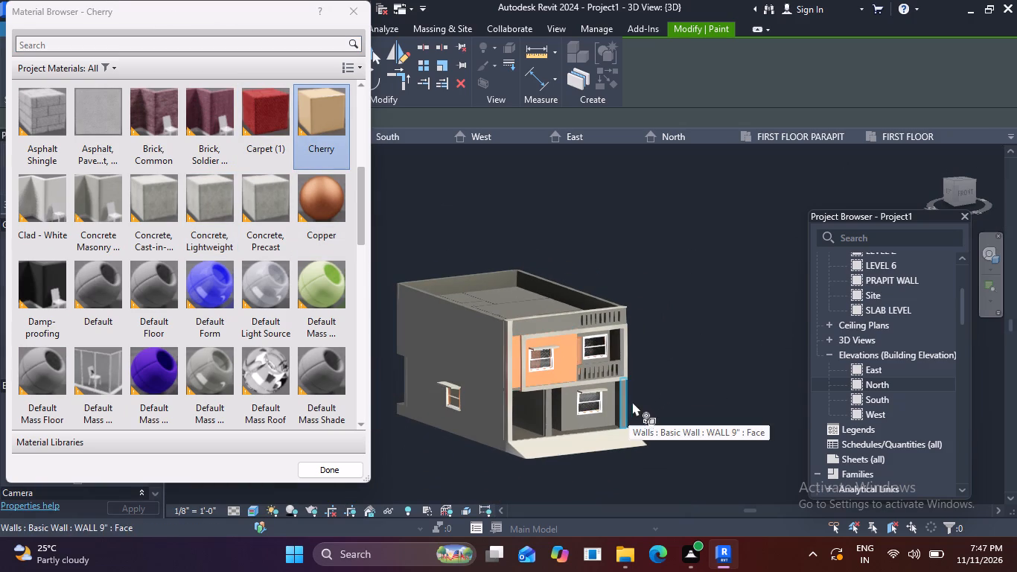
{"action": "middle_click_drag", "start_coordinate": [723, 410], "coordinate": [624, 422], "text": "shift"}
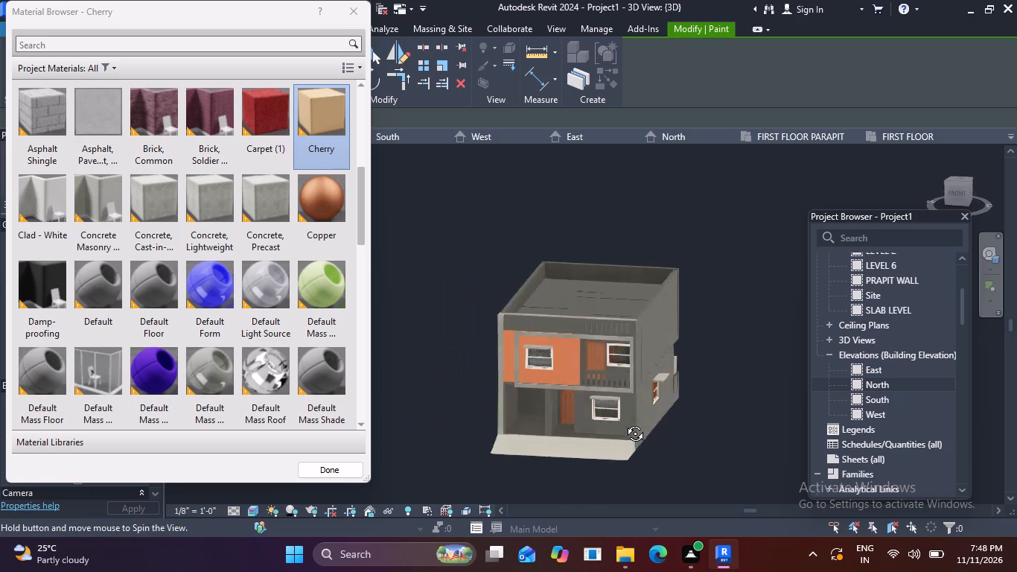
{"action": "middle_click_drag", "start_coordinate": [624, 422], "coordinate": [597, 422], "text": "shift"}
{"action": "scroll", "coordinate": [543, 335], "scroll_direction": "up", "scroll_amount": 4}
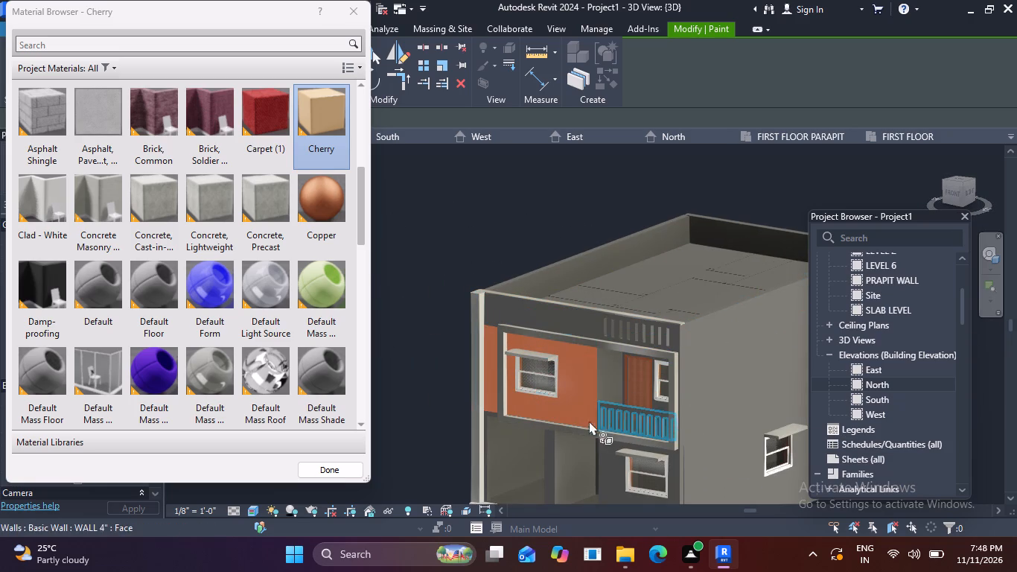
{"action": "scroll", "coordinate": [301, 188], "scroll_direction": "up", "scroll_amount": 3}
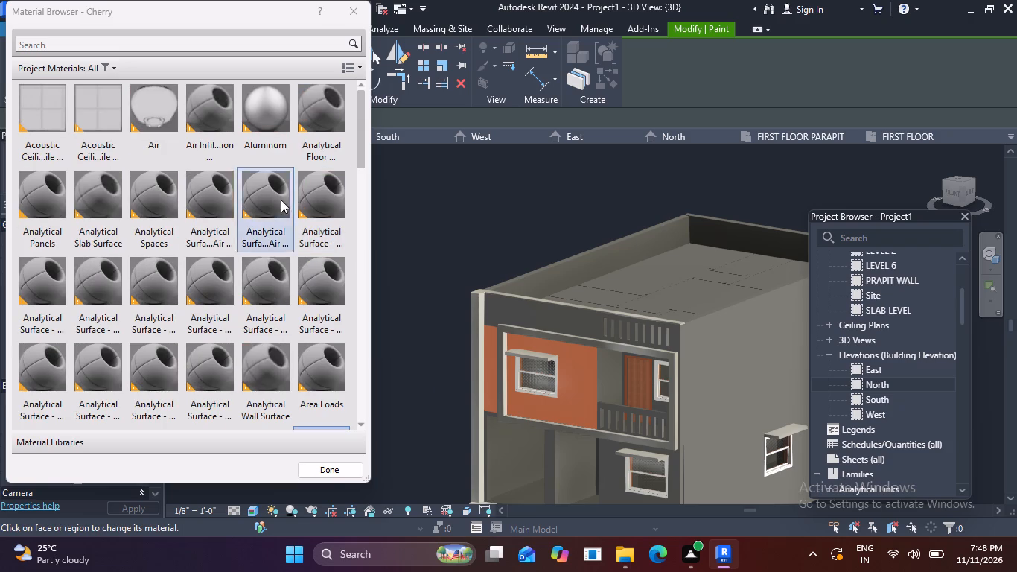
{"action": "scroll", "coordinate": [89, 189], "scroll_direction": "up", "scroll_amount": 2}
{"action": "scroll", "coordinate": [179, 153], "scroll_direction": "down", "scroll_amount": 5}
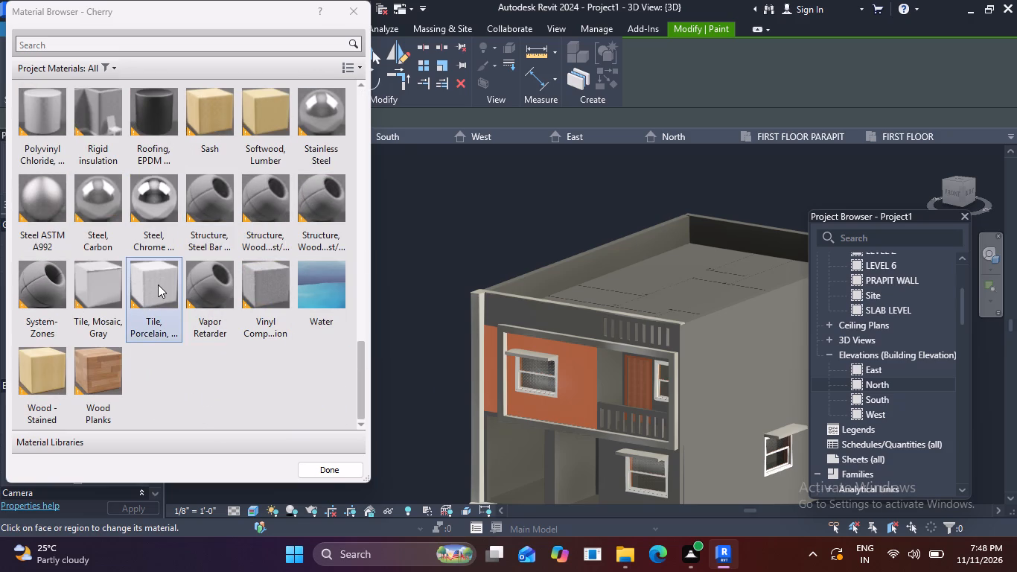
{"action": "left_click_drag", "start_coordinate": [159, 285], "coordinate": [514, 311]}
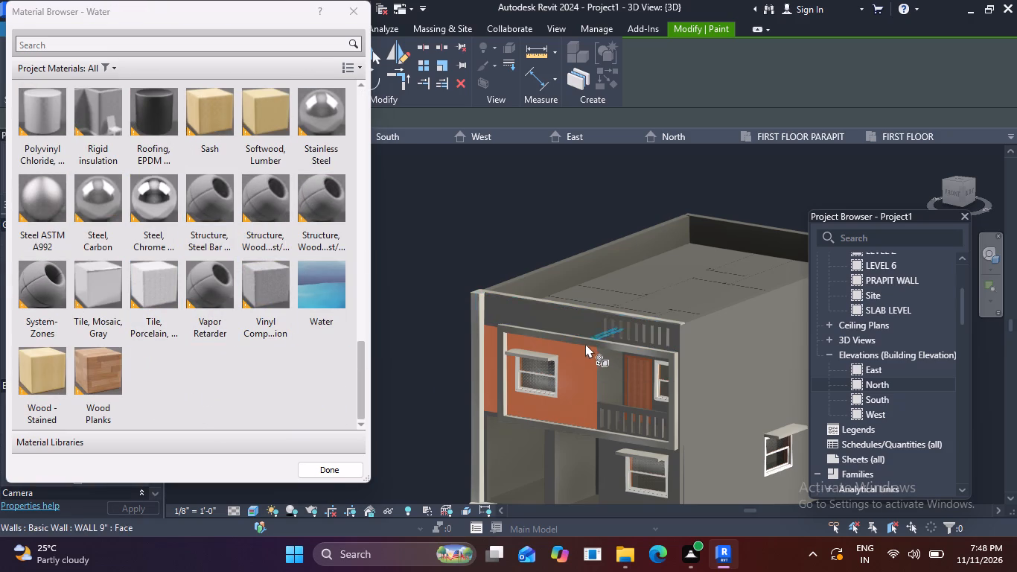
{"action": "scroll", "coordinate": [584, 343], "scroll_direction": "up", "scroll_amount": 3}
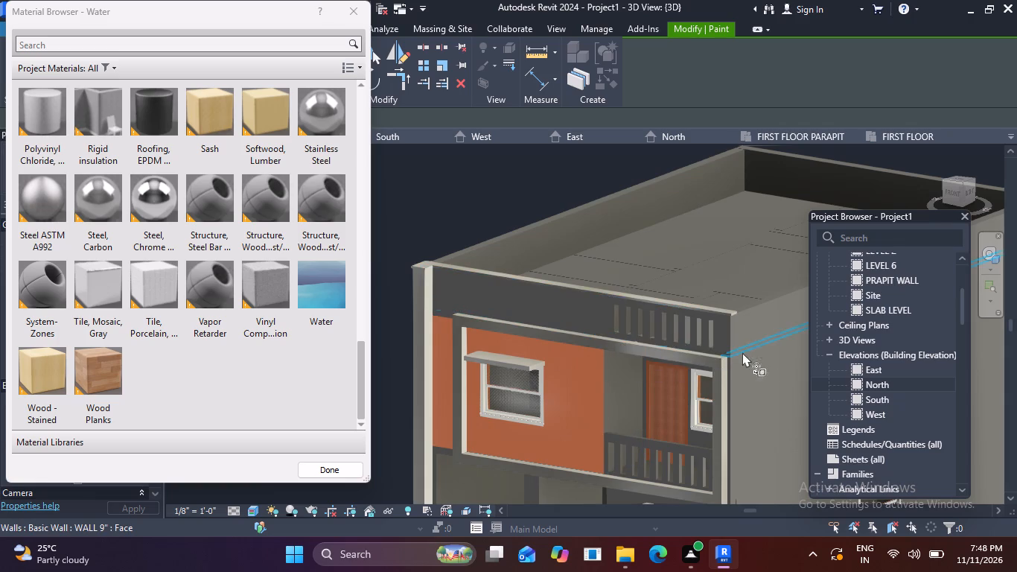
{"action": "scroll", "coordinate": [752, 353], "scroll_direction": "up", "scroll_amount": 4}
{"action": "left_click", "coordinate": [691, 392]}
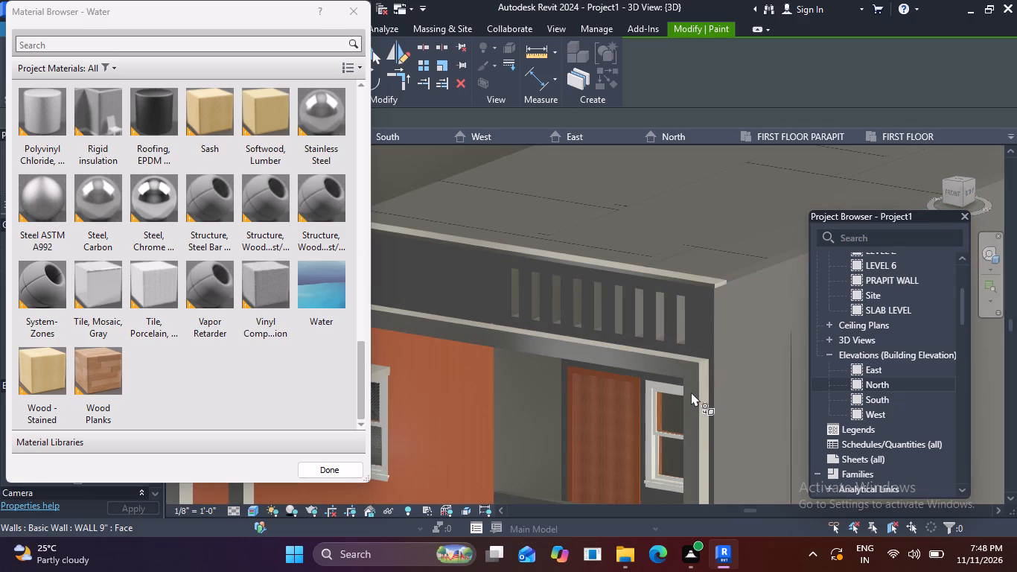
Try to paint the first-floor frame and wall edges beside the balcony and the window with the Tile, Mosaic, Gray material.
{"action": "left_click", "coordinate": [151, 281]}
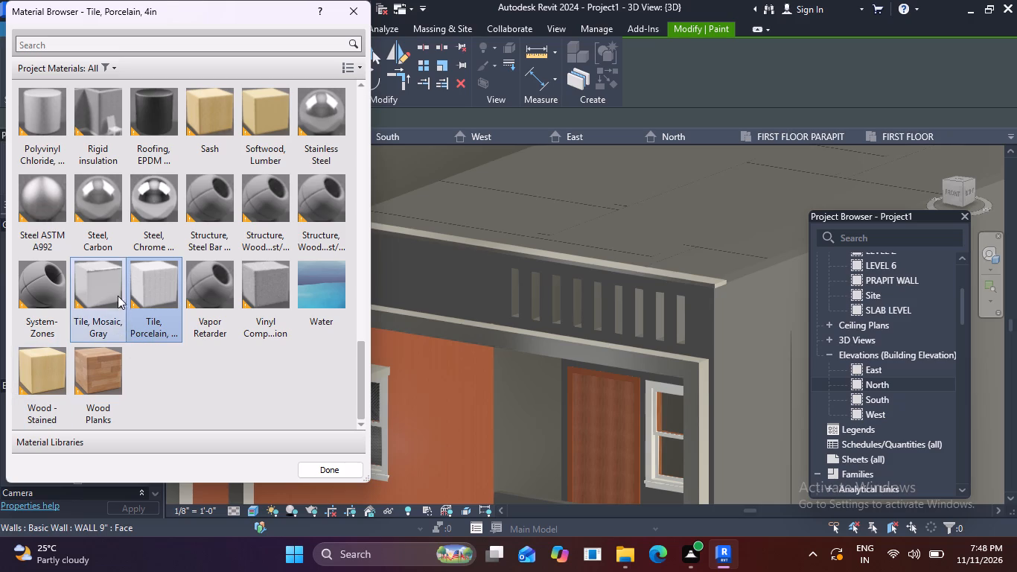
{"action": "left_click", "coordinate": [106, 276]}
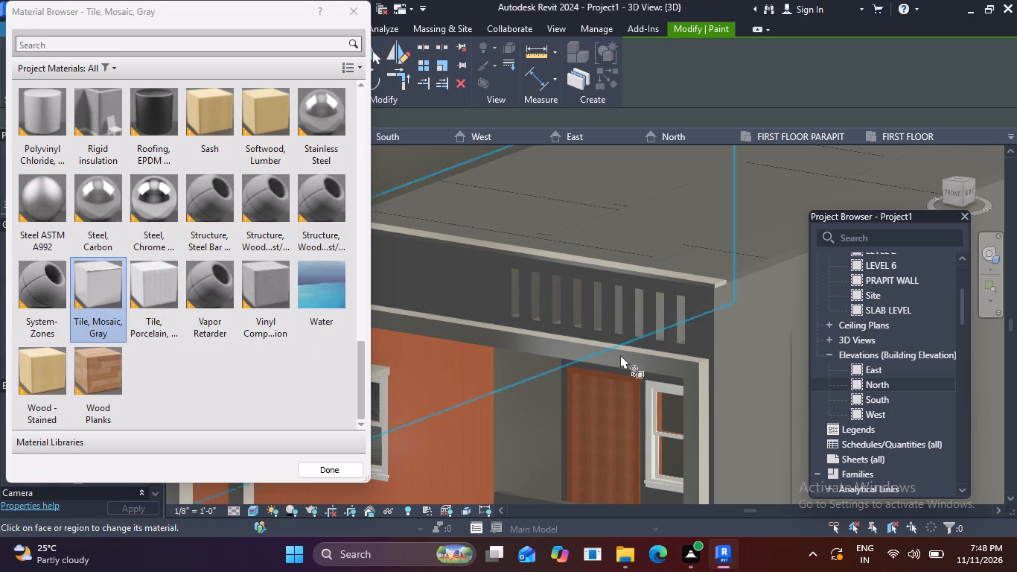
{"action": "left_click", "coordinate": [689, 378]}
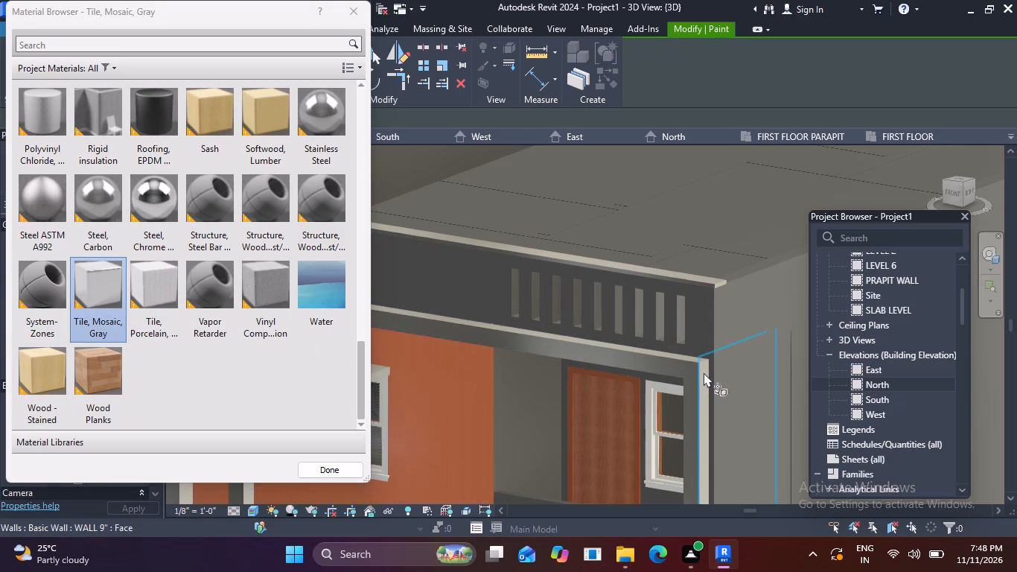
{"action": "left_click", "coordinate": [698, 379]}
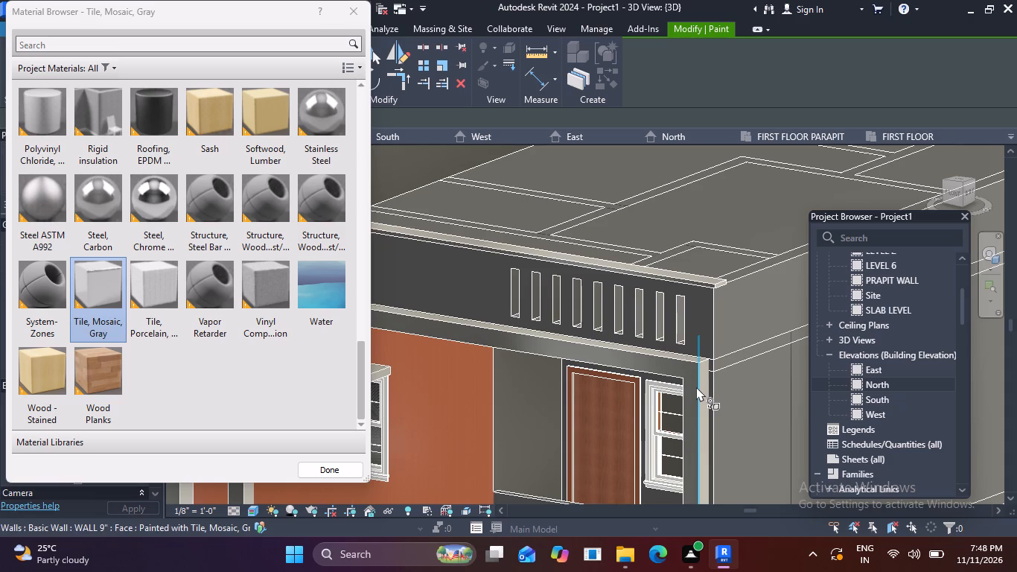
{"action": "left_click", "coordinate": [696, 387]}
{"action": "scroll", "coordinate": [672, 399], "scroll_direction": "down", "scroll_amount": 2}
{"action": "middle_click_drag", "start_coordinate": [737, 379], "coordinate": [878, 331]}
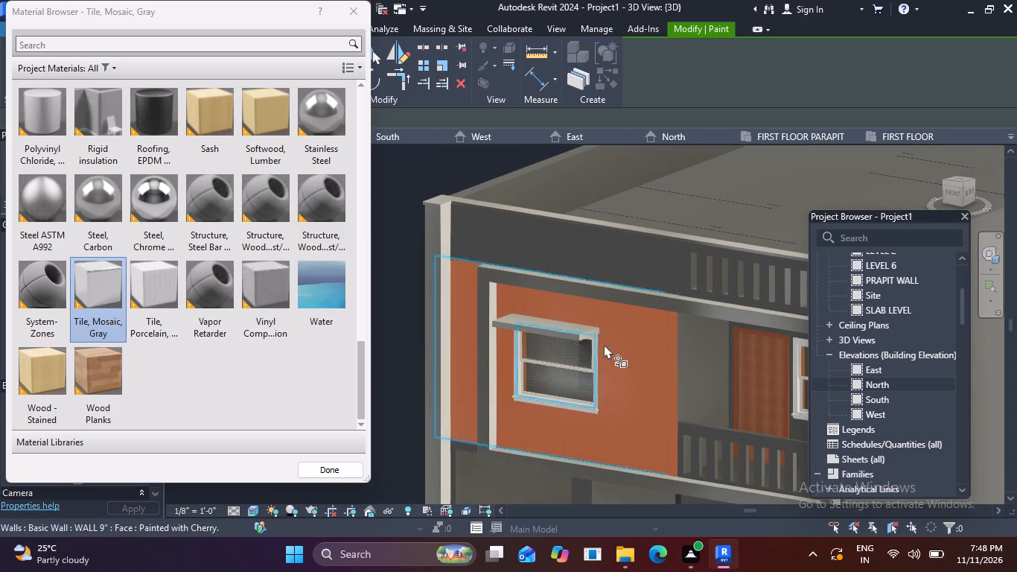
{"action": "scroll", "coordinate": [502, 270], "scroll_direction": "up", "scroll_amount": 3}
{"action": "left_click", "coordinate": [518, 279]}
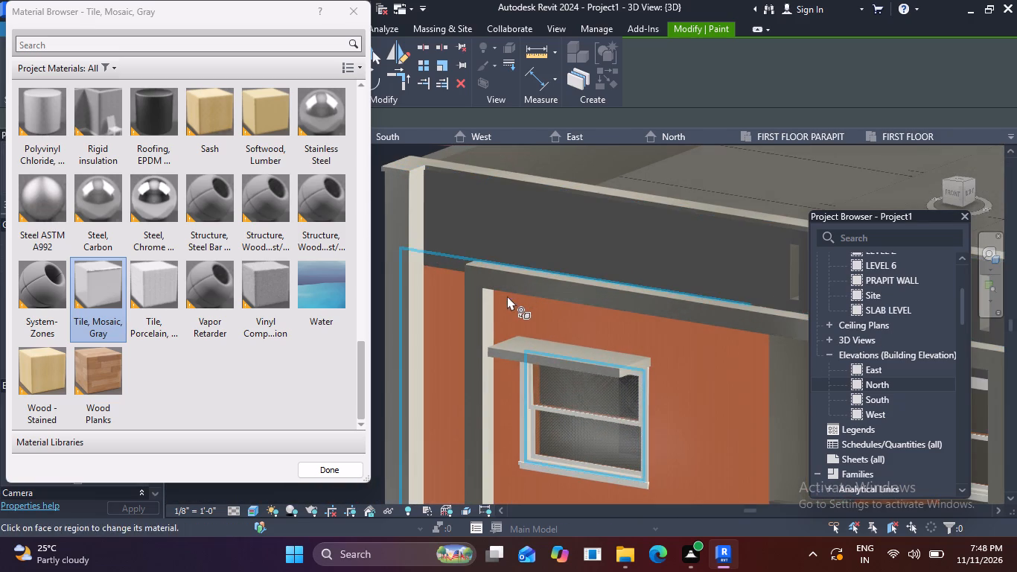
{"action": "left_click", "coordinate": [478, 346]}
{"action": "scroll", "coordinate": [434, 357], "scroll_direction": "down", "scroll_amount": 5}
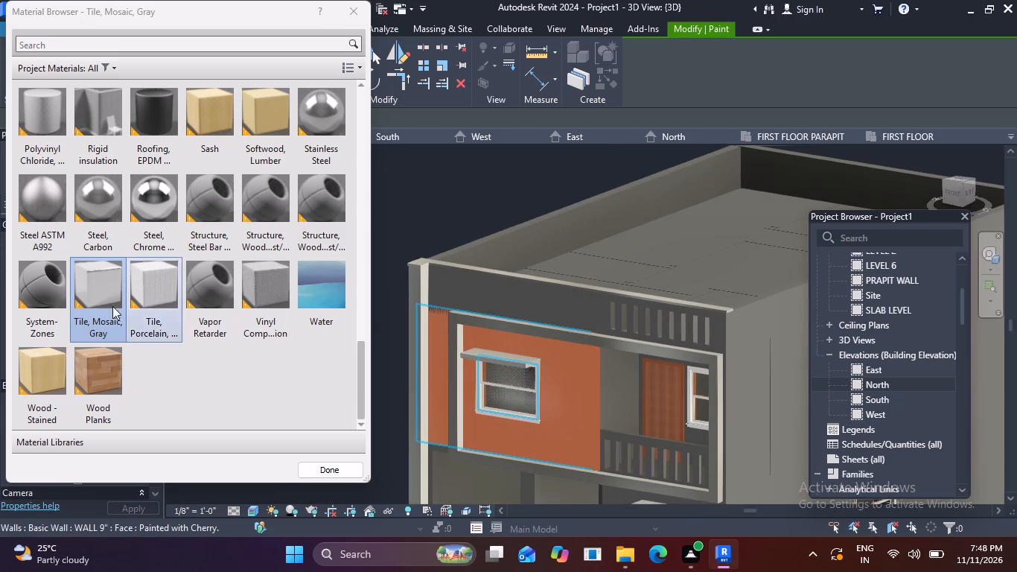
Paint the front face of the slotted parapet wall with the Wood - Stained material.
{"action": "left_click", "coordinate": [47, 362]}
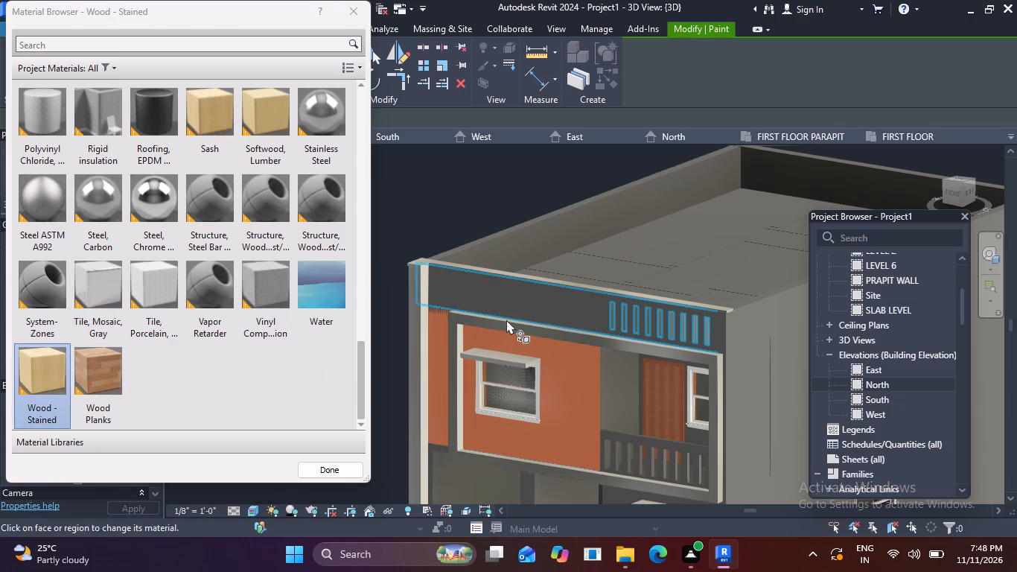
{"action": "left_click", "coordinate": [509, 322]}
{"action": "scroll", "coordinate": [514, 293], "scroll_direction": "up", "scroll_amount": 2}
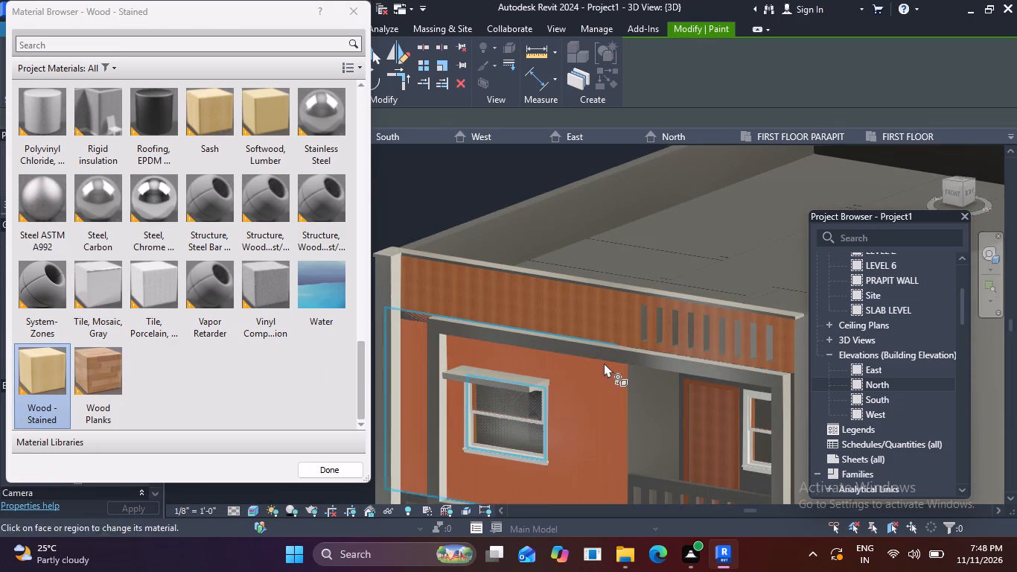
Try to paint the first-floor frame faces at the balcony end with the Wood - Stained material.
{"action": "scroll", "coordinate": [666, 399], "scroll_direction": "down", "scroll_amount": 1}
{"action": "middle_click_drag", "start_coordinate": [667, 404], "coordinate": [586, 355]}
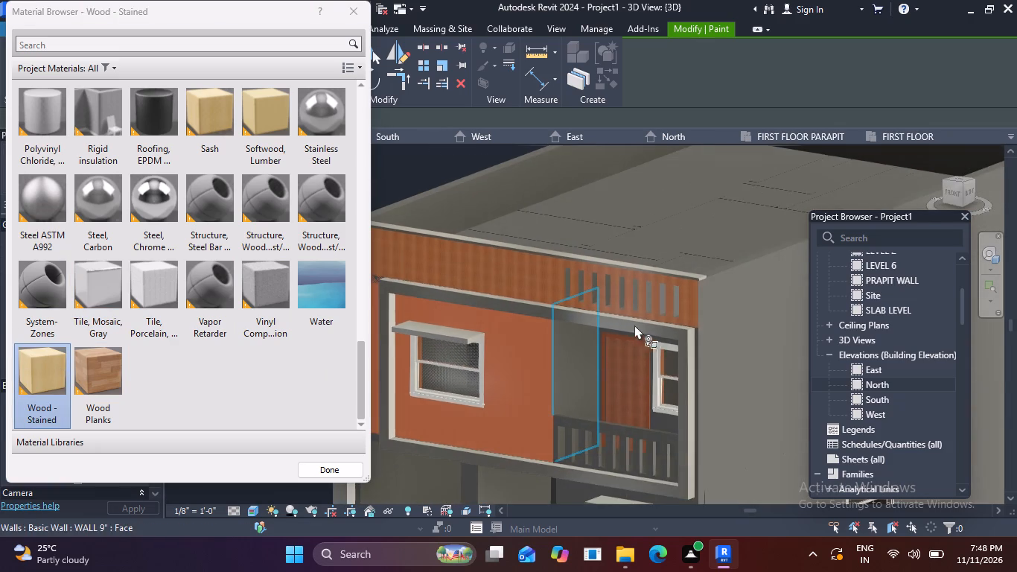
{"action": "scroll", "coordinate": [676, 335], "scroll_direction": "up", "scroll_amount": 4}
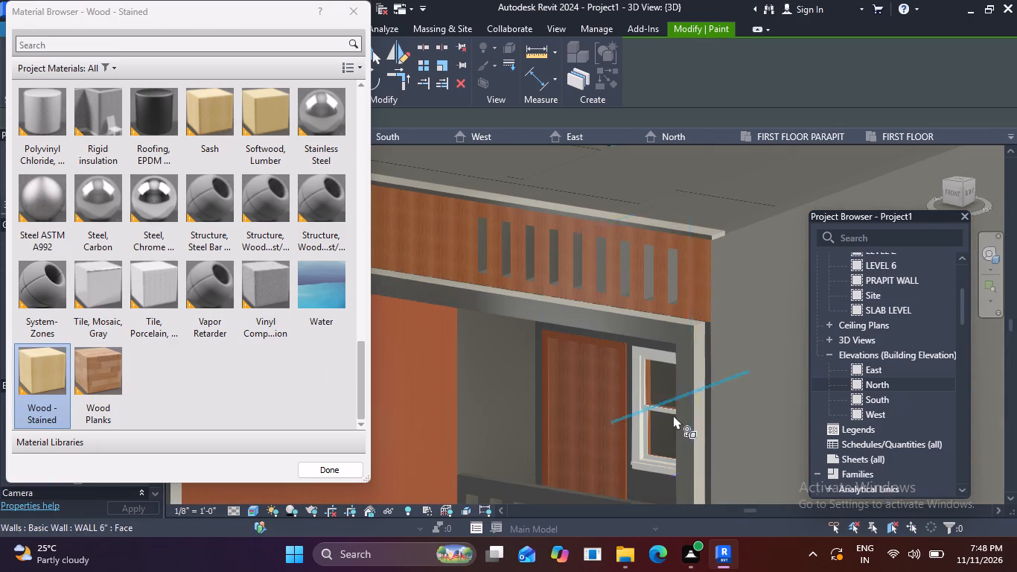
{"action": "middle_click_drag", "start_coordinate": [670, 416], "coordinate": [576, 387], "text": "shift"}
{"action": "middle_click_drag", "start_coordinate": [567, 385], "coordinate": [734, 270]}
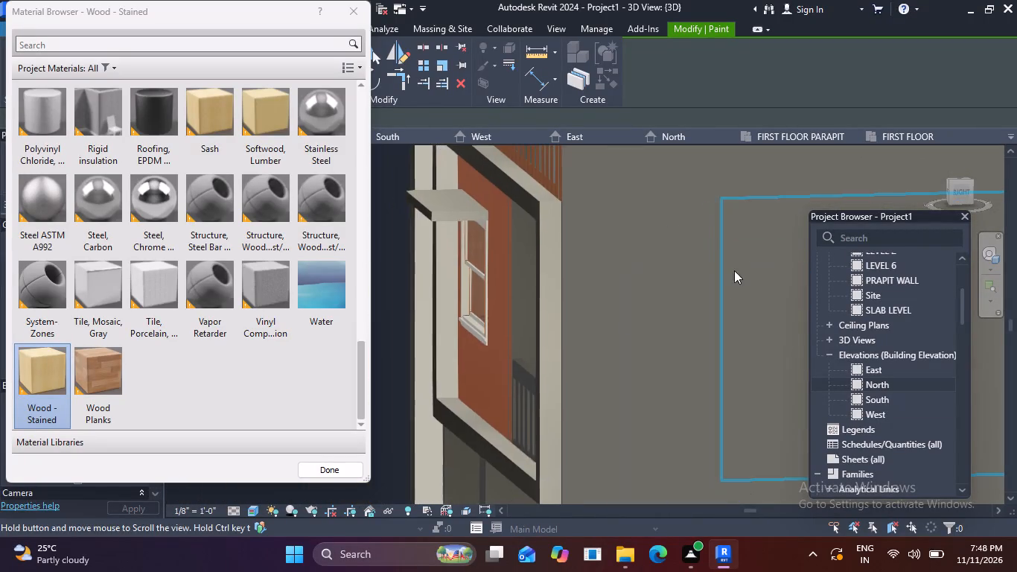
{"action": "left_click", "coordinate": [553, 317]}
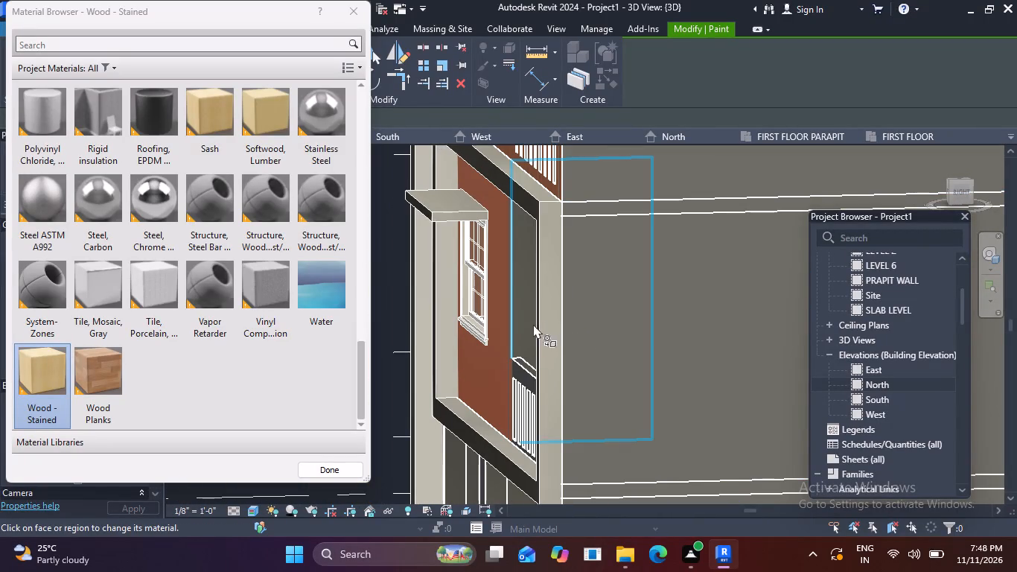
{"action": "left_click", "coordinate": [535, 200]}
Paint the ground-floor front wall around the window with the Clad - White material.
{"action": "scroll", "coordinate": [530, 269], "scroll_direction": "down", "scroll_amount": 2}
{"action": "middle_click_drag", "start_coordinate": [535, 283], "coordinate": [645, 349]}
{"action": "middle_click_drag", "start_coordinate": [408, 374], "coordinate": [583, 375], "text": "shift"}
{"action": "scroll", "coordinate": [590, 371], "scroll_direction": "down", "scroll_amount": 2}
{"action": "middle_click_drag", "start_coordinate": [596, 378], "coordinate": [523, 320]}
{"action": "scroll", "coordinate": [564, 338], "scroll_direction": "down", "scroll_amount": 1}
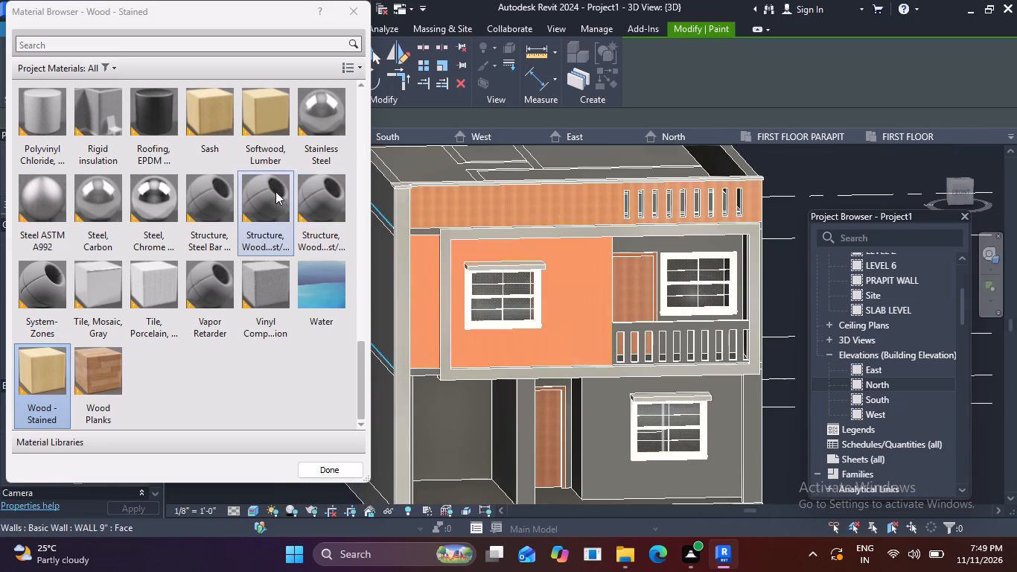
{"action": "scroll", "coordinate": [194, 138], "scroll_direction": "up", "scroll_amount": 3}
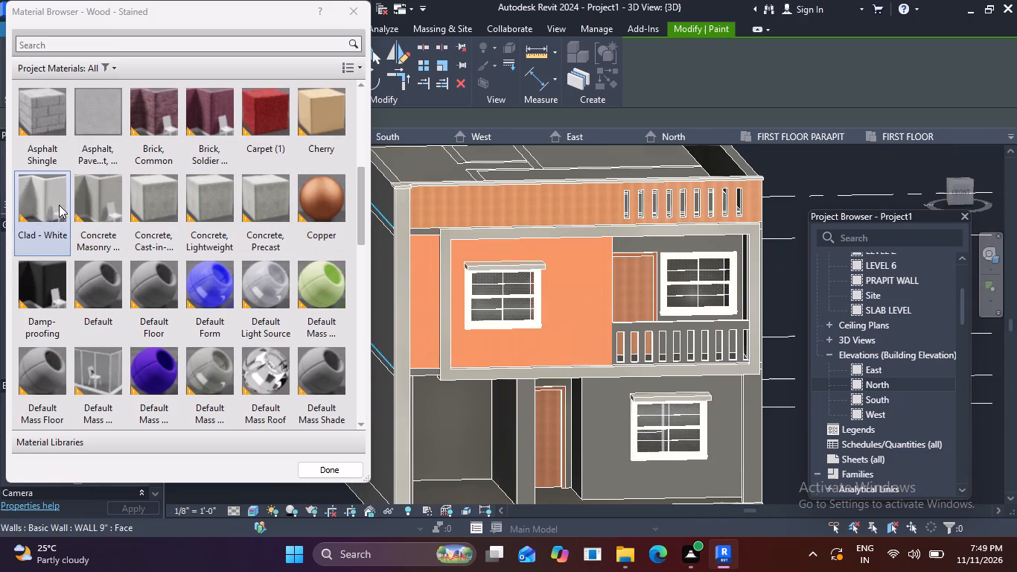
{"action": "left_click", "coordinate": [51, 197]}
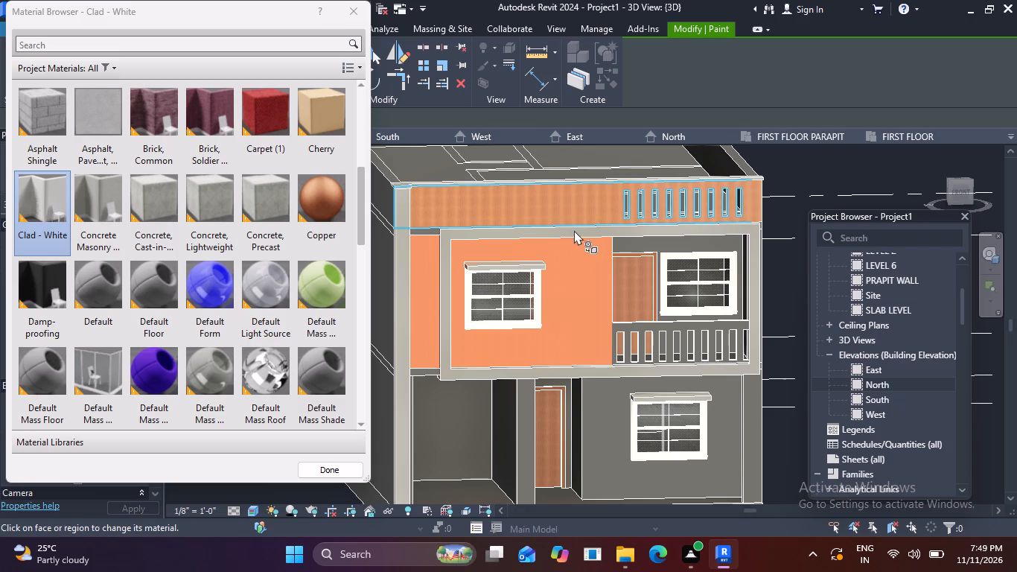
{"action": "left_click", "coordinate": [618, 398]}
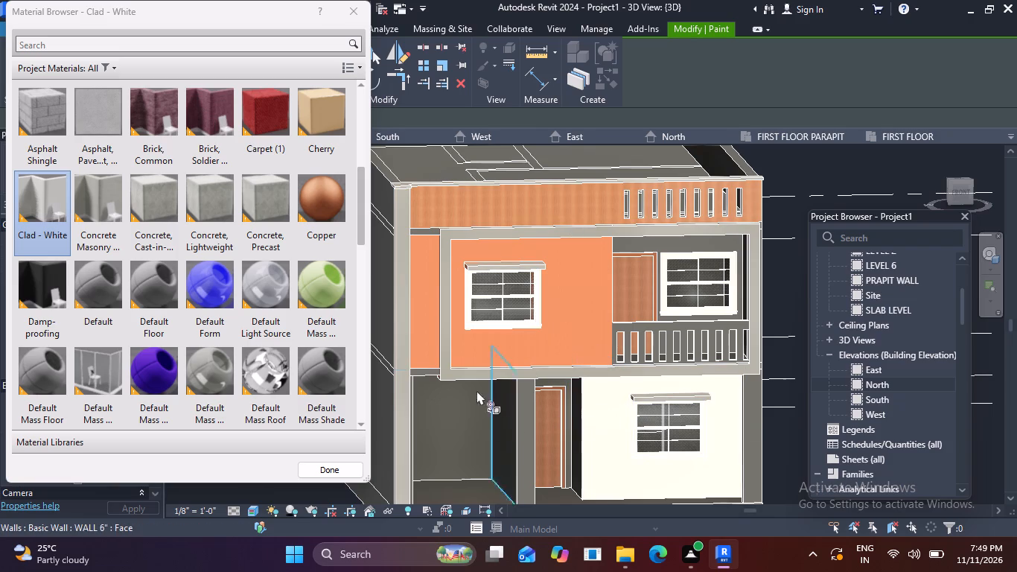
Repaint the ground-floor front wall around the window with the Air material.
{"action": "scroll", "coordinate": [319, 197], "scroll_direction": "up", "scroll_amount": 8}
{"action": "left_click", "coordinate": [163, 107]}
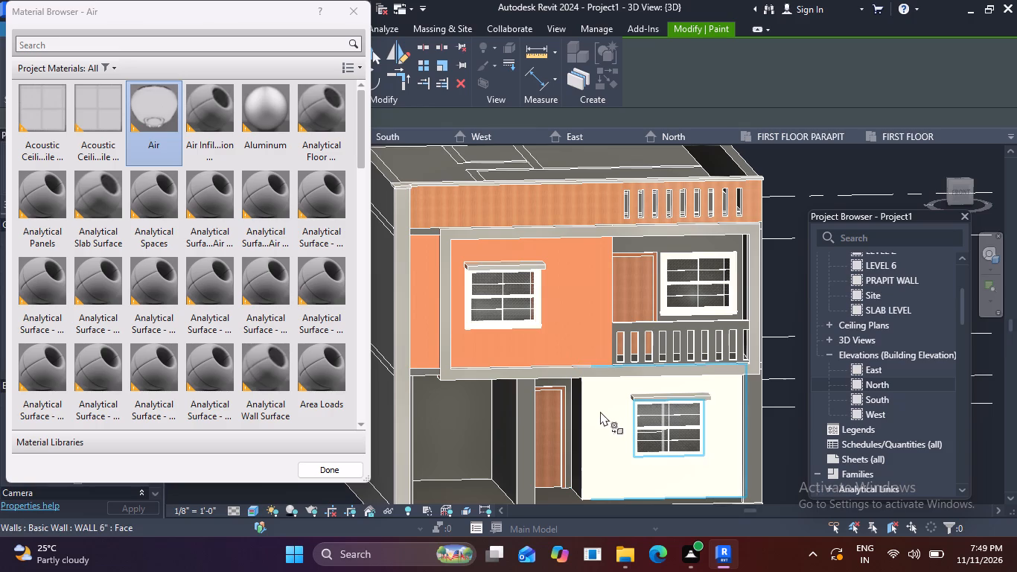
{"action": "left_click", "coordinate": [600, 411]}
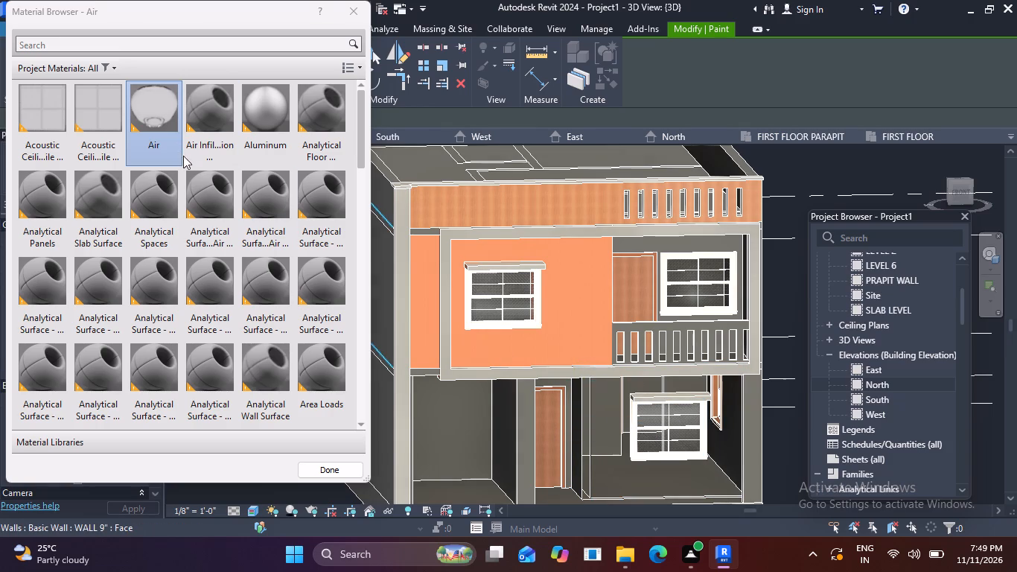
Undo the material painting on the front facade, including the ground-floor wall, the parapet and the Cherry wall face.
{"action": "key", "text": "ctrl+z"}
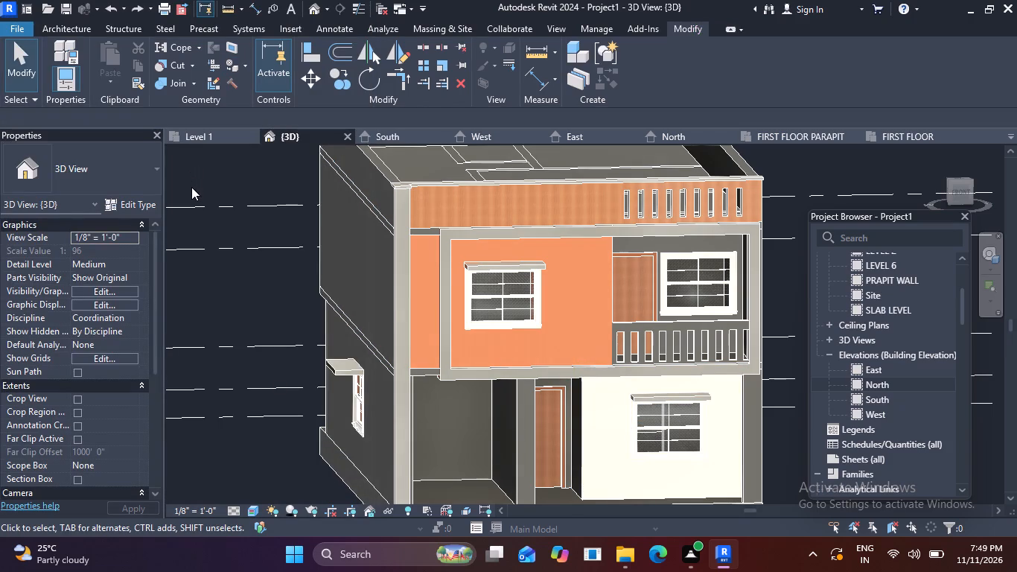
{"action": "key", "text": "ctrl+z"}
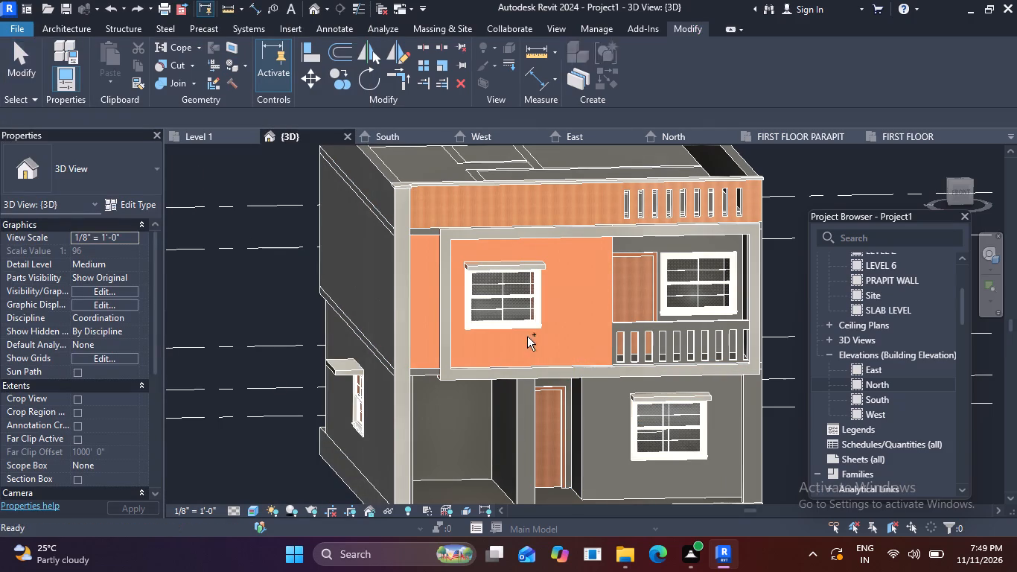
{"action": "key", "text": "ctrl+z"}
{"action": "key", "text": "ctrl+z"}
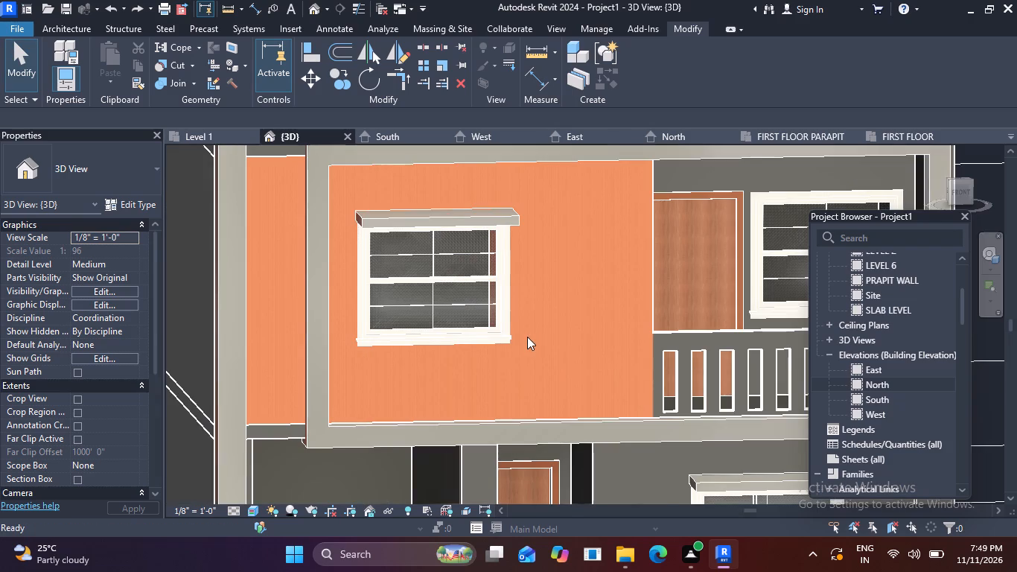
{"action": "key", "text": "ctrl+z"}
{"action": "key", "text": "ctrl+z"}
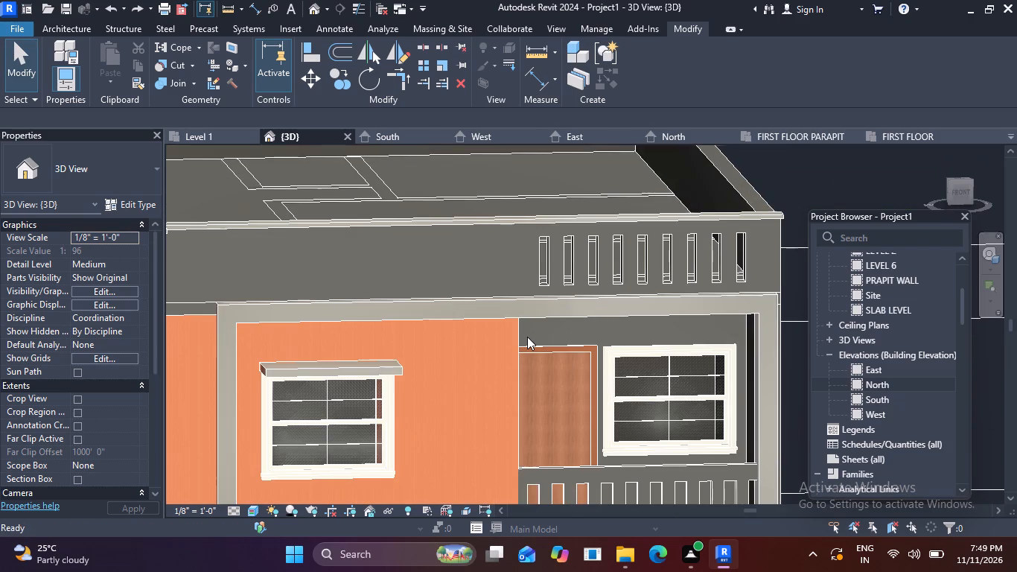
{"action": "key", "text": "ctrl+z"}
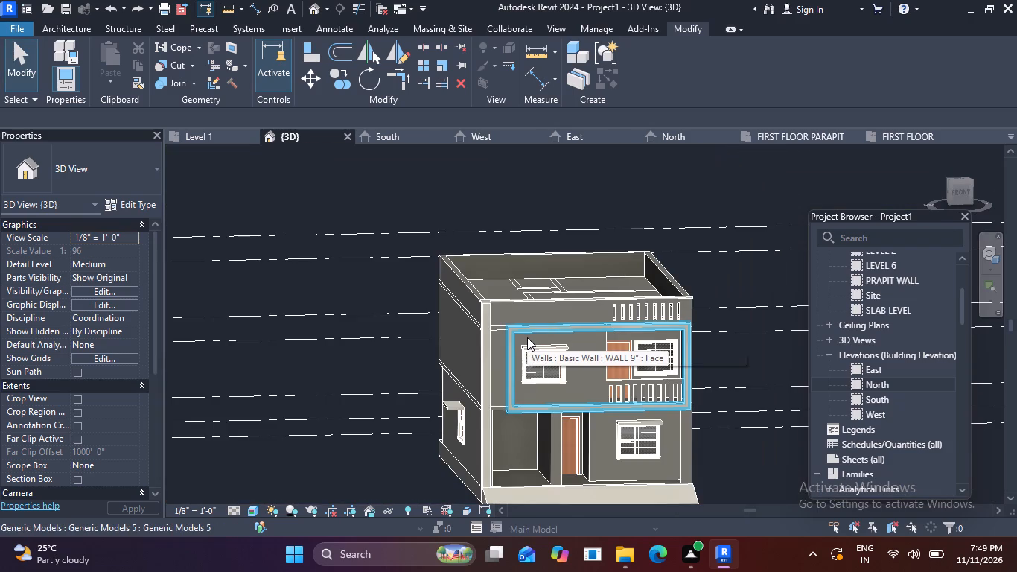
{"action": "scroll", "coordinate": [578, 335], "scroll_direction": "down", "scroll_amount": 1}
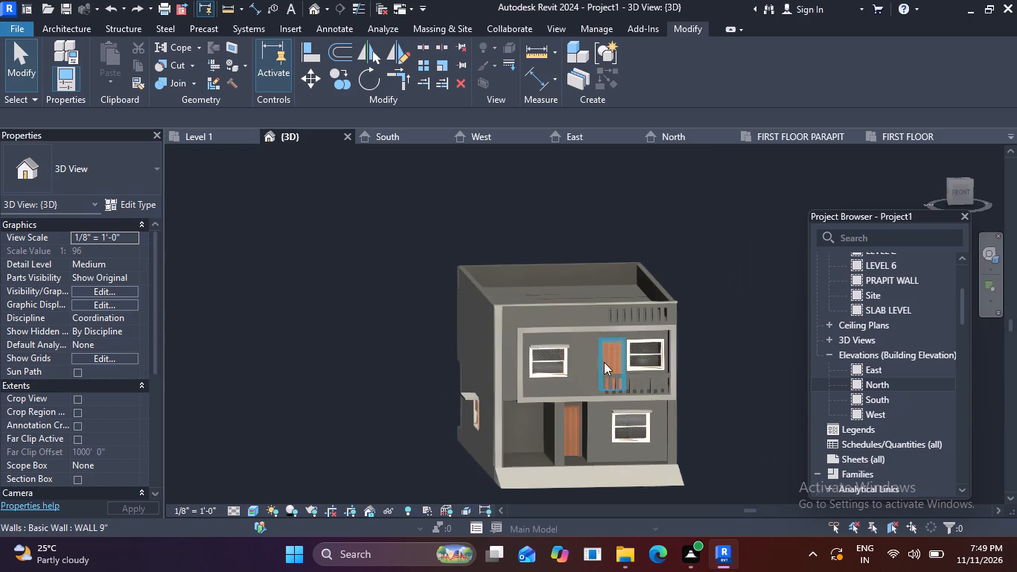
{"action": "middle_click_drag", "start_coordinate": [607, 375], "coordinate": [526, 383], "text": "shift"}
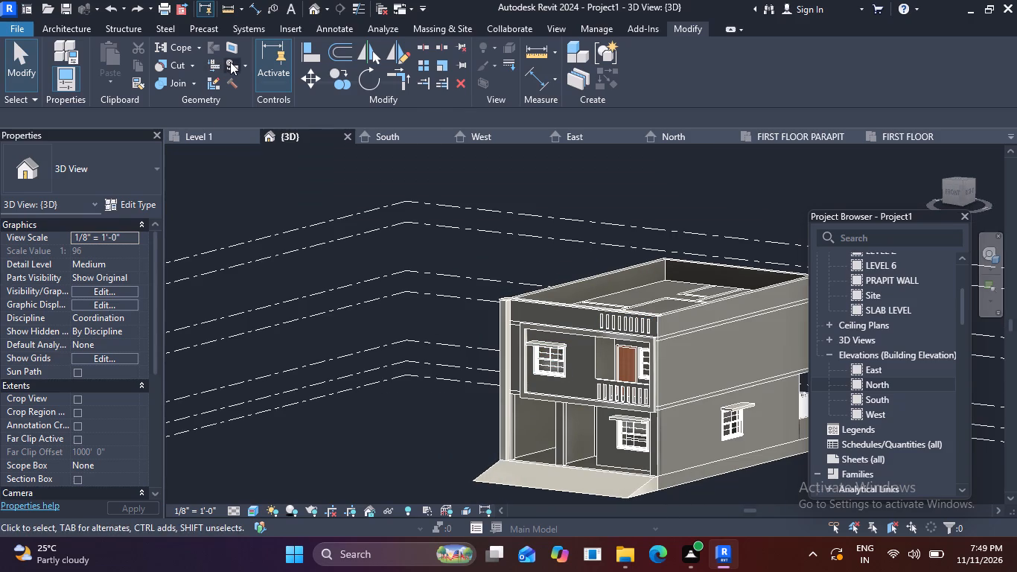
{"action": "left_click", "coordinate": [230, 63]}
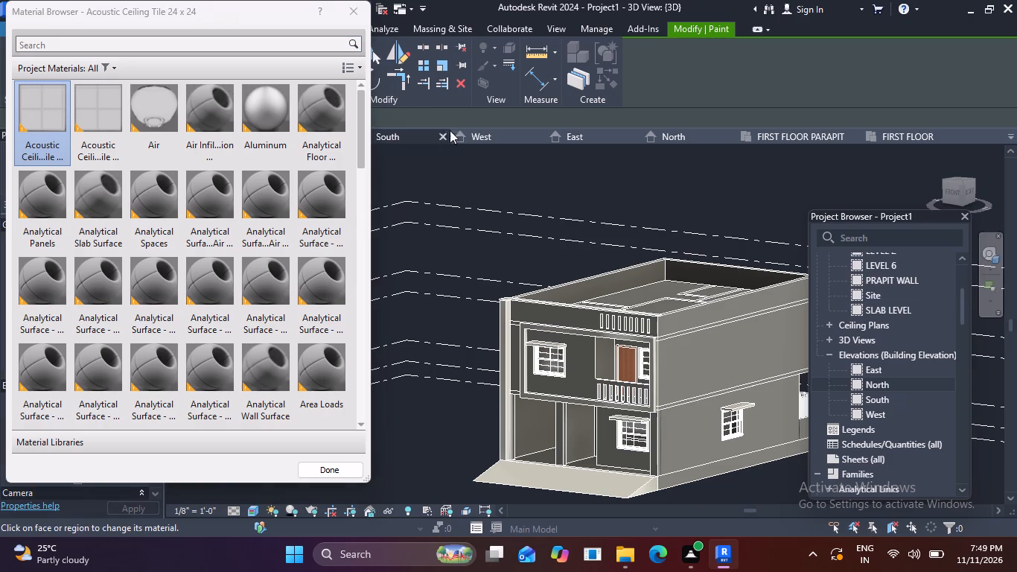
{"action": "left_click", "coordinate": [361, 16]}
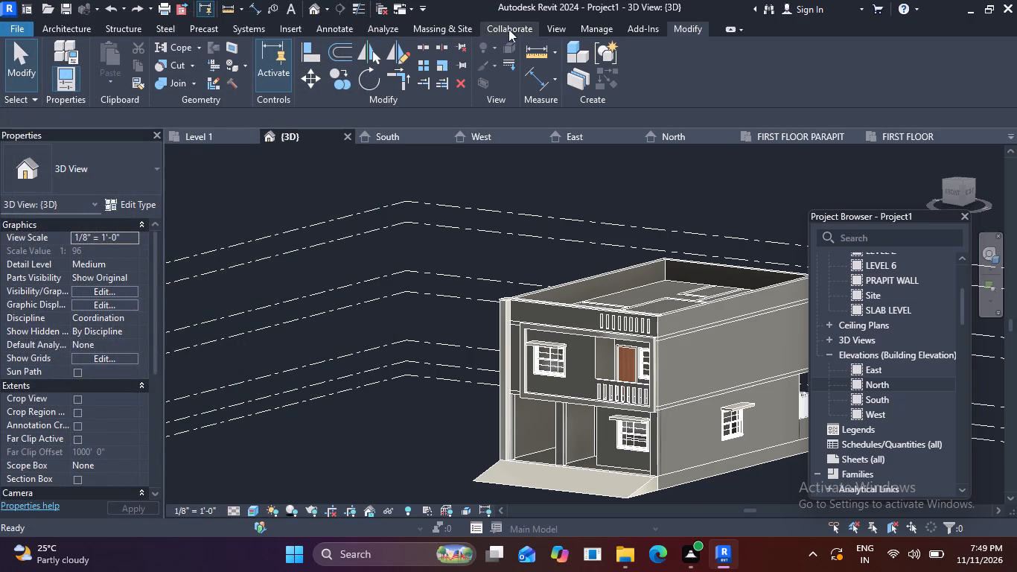
Create a new material in the project's Material Browser.
{"action": "left_click", "coordinate": [589, 26]}
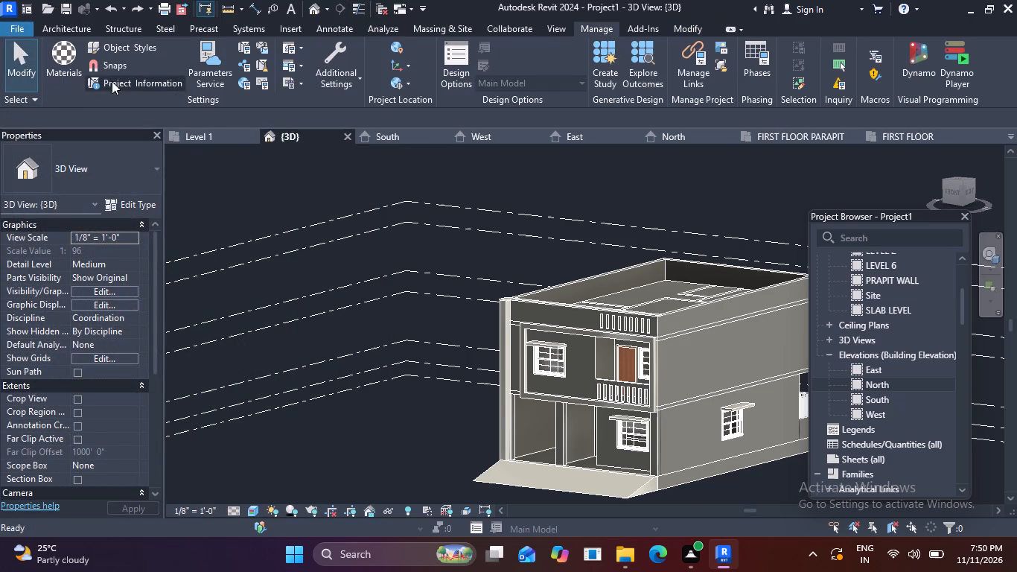
{"action": "left_click", "coordinate": [67, 60]}
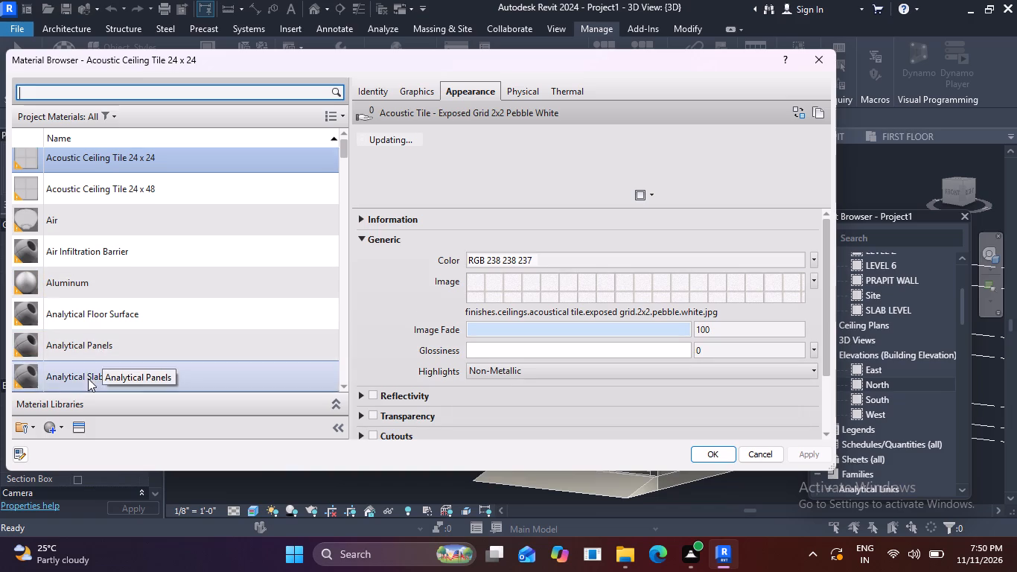
{"action": "left_click", "coordinate": [54, 426]}
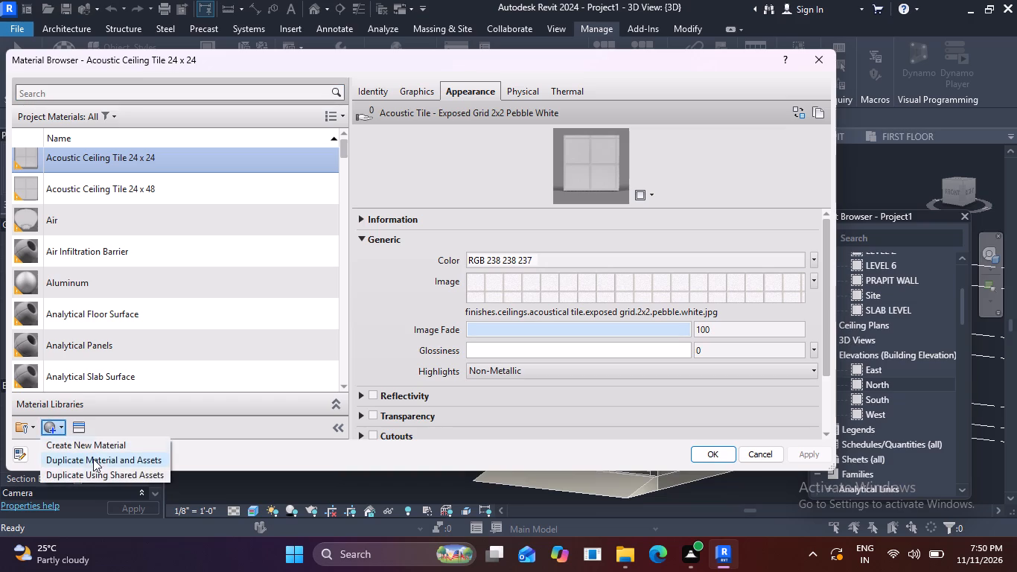
{"action": "left_click", "coordinate": [104, 445]}
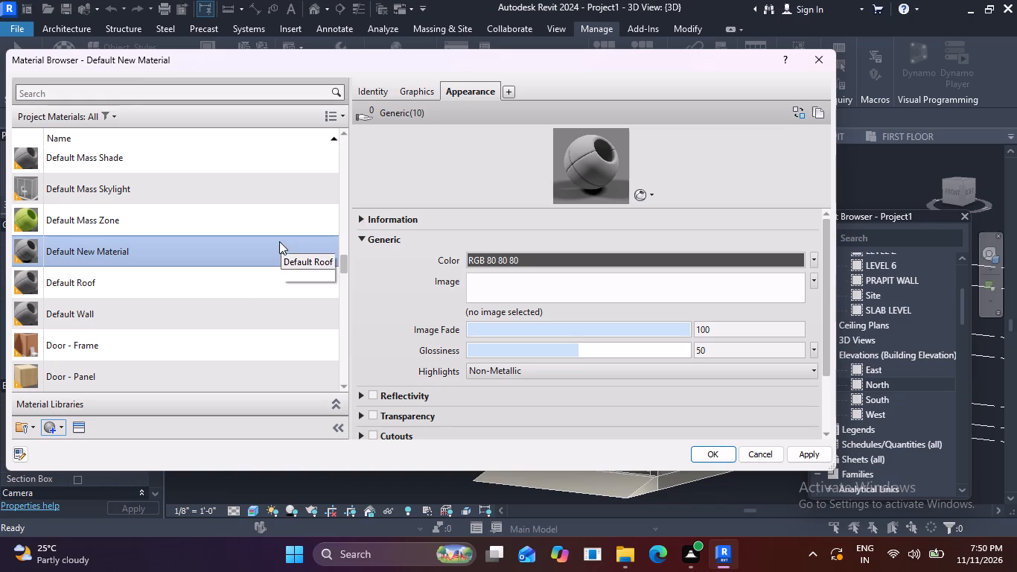
Try to open the newly created material's name for editing.
{"action": "left_click", "coordinate": [257, 253]}
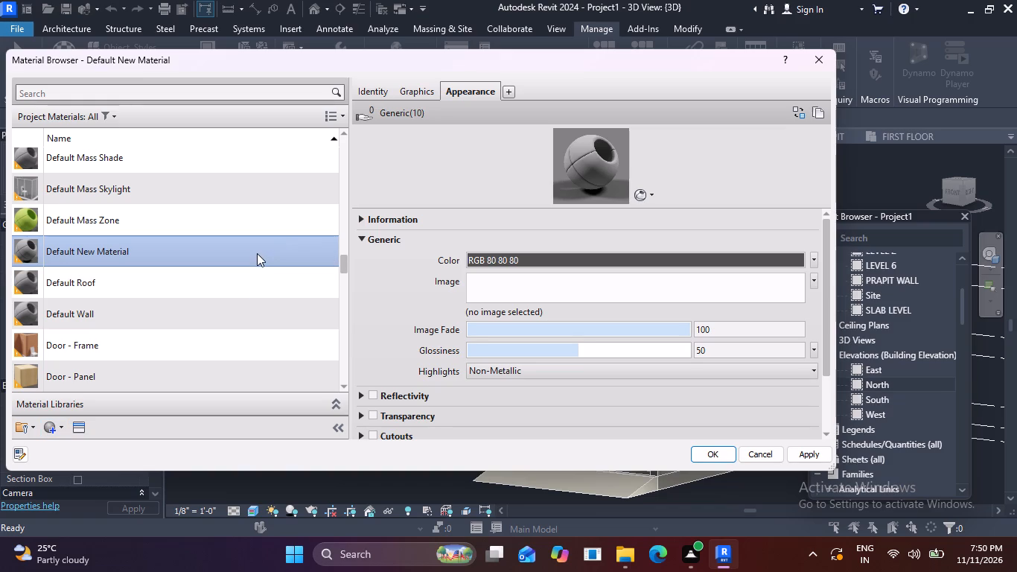
{"action": "double_click", "coordinate": [257, 253]}
{"action": "double_click", "coordinate": [112, 246]}
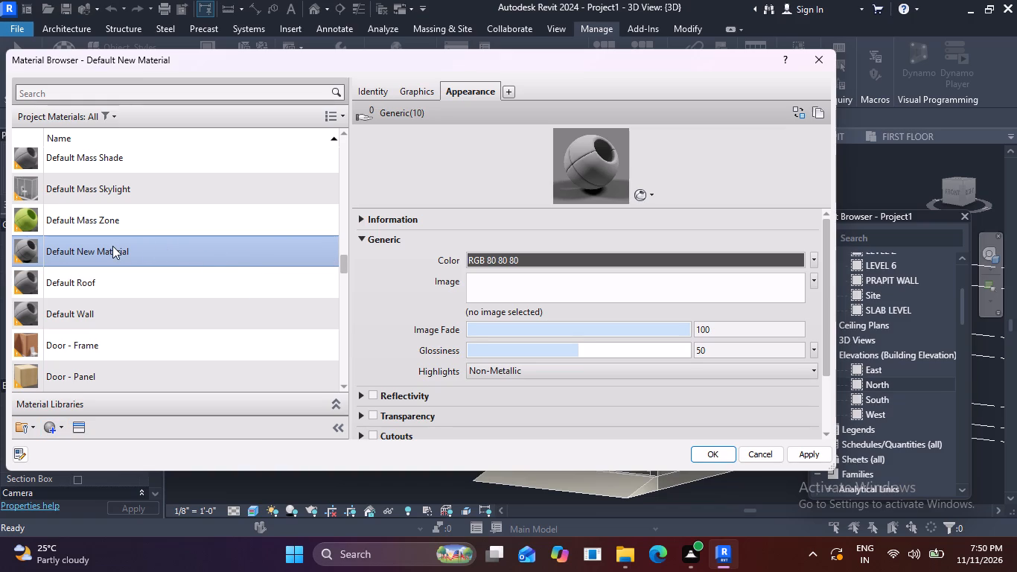
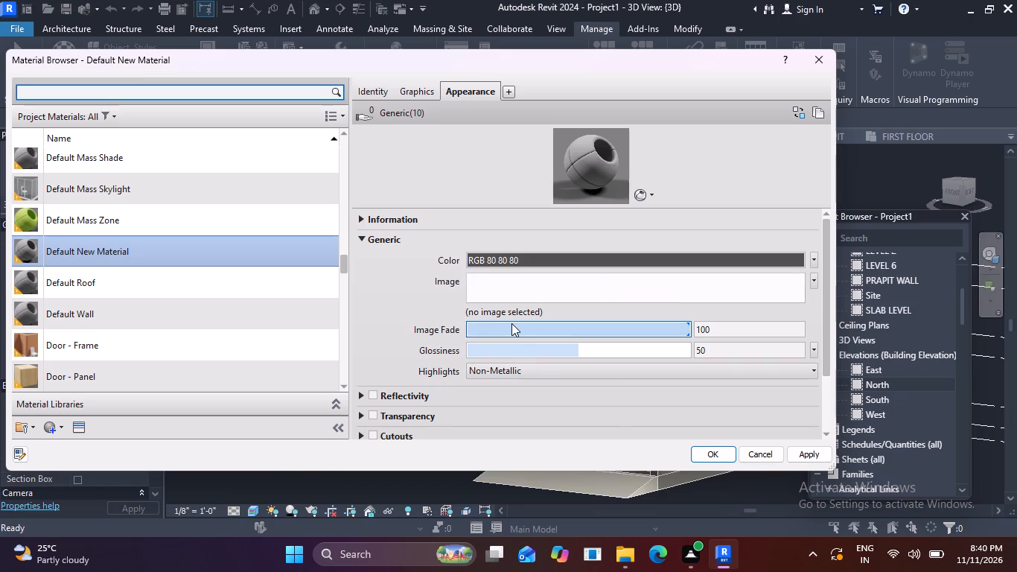
Rename the newly created default material as "1 wall paint".
{"action": "right_click", "coordinate": [243, 250]}
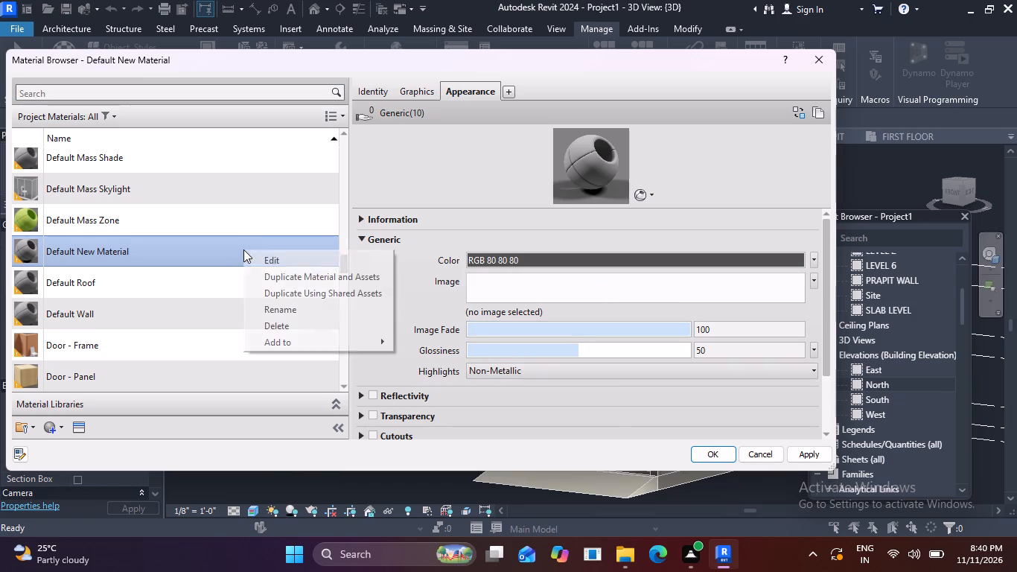
{"action": "left_click", "coordinate": [278, 258]}
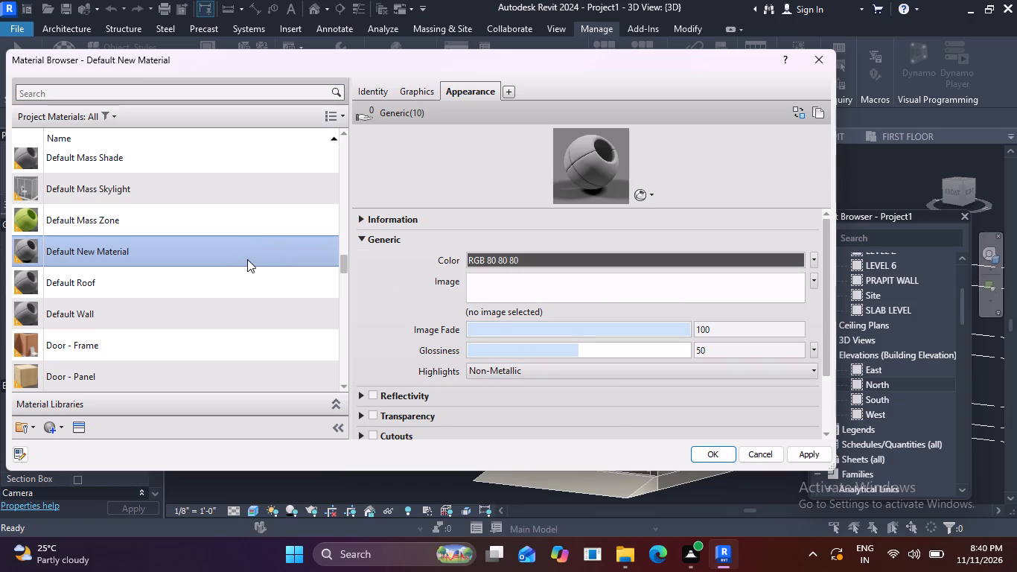
{"action": "right_click", "coordinate": [210, 249]}
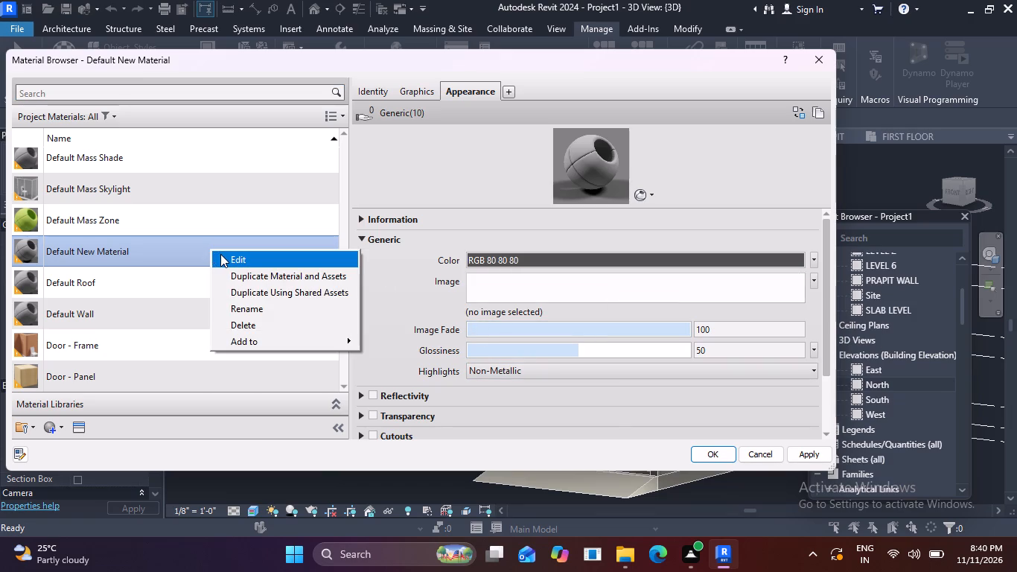
{"action": "left_click", "coordinate": [241, 314]}
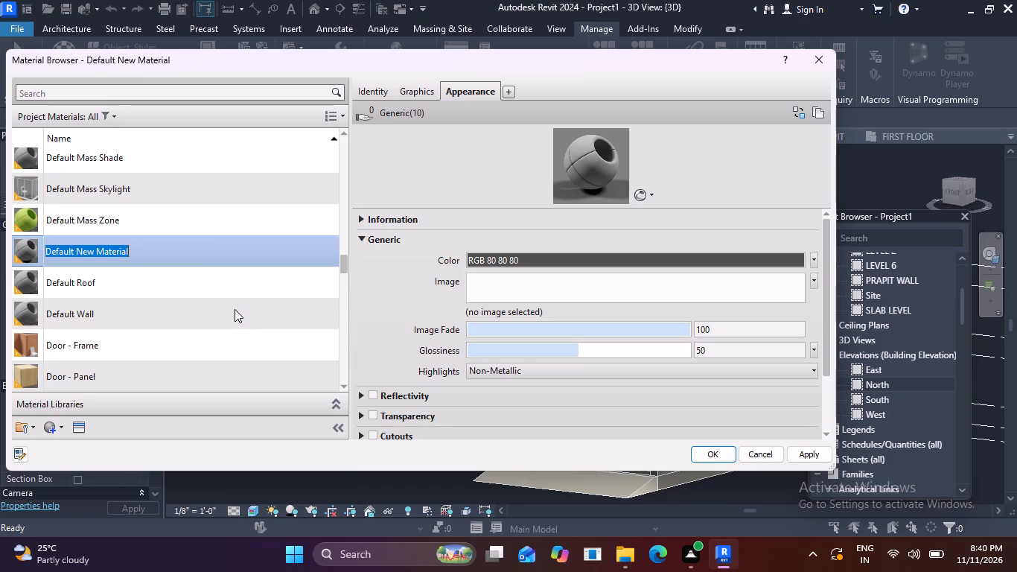
{"action": "key", "text": "BackSpace"}
{"action": "key", "text": "1"}
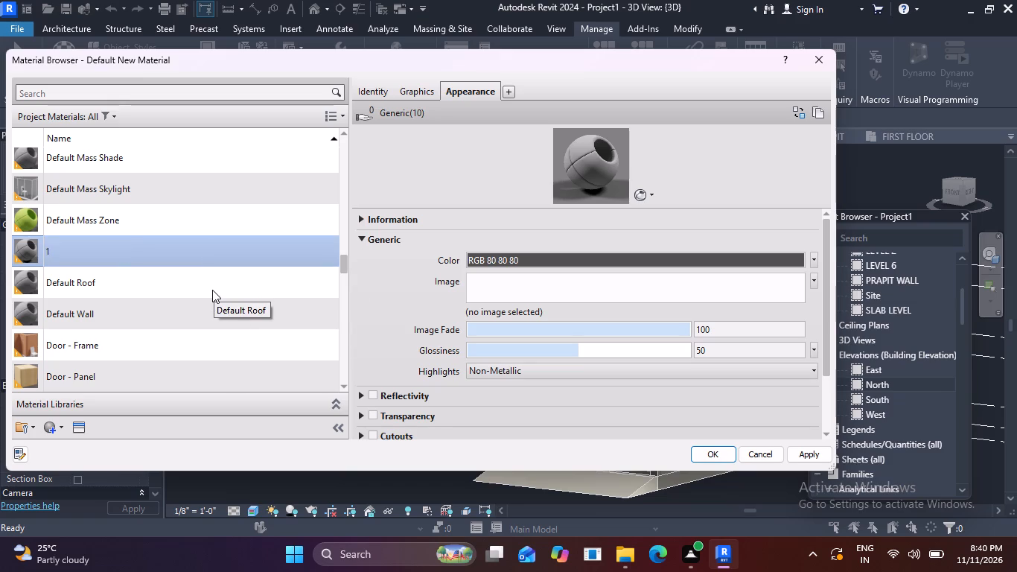
{"action": "key", "text": "space"}
{"action": "type", "text": "wall"}
{"action": "key", "text": "space"}
{"action": "type", "text": "paint"}
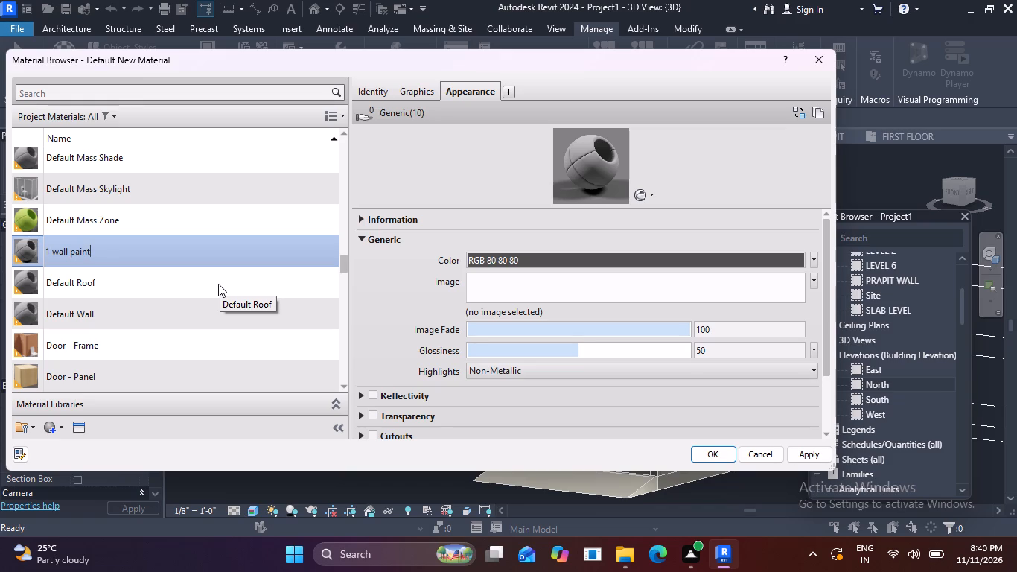
{"action": "left_click", "coordinate": [422, 177]}
Open the Asset Browser for the 1 wall paint material and expand the Appearance Library into its asset categories.
{"action": "scroll", "coordinate": [181, 193], "scroll_direction": "up", "scroll_amount": 5}
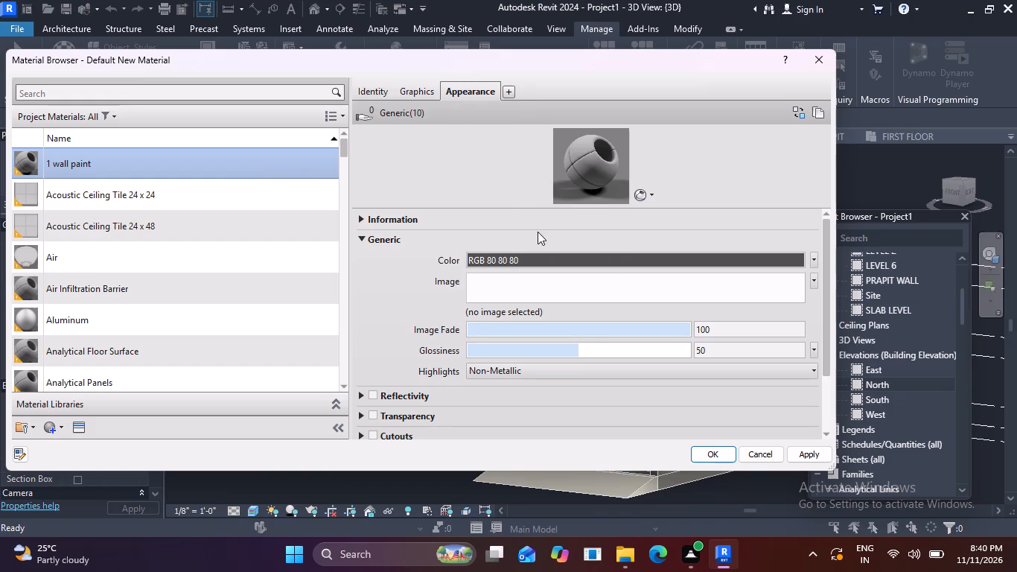
{"action": "scroll", "coordinate": [611, 179], "scroll_direction": "up", "scroll_amount": 4}
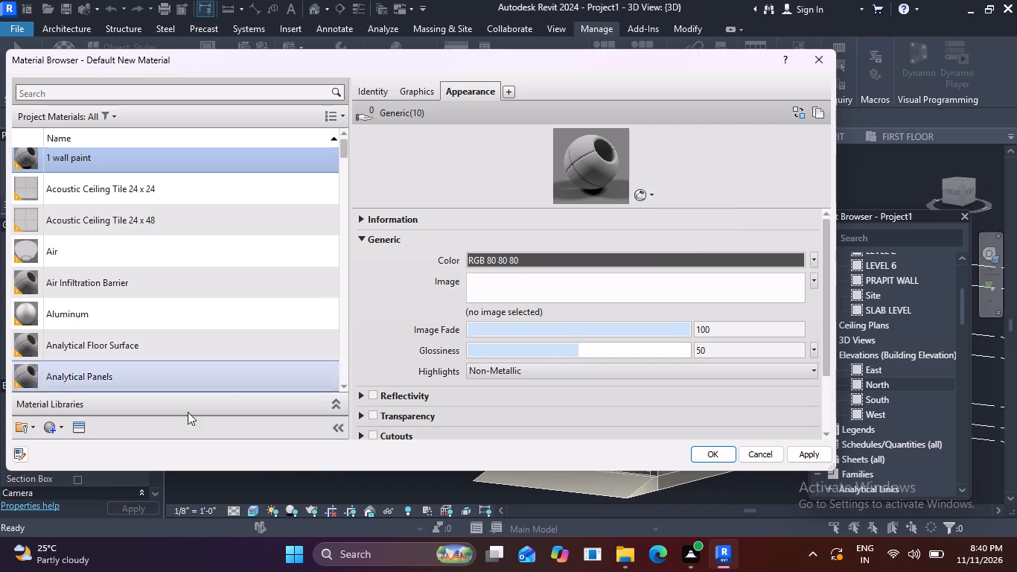
{"action": "left_click", "coordinate": [82, 427]}
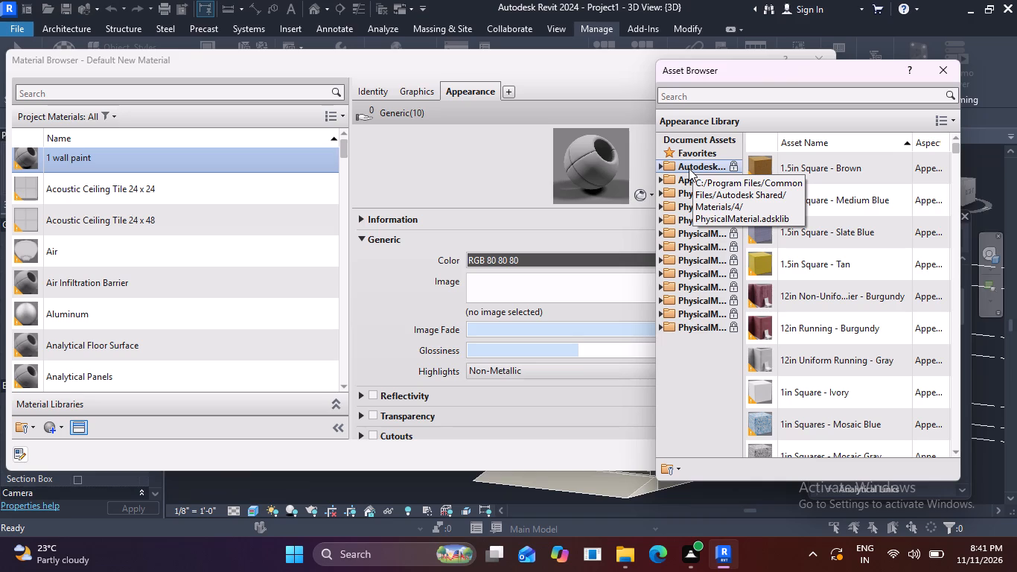
{"action": "left_click", "coordinate": [687, 179]}
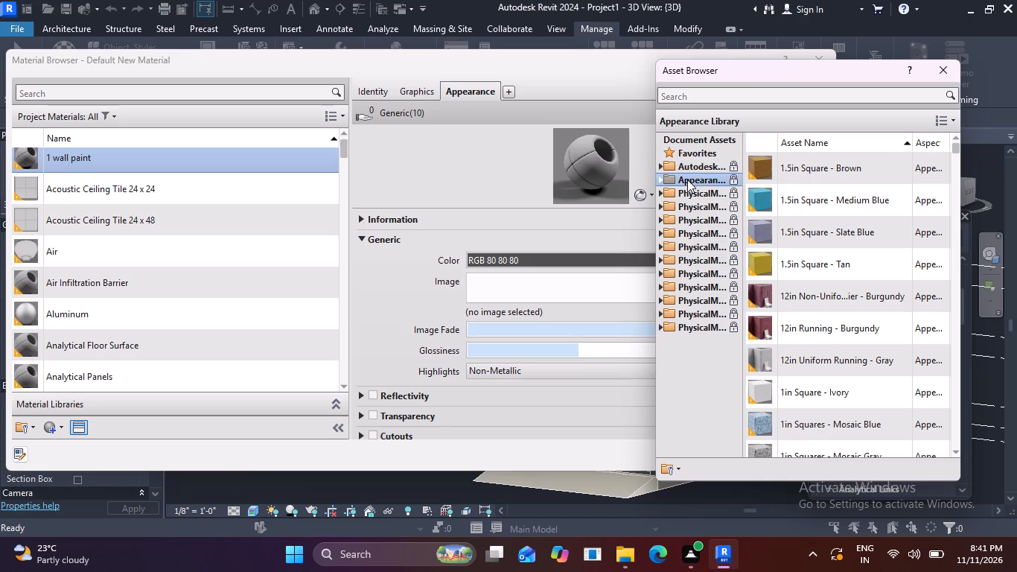
{"action": "left_click", "coordinate": [668, 180]}
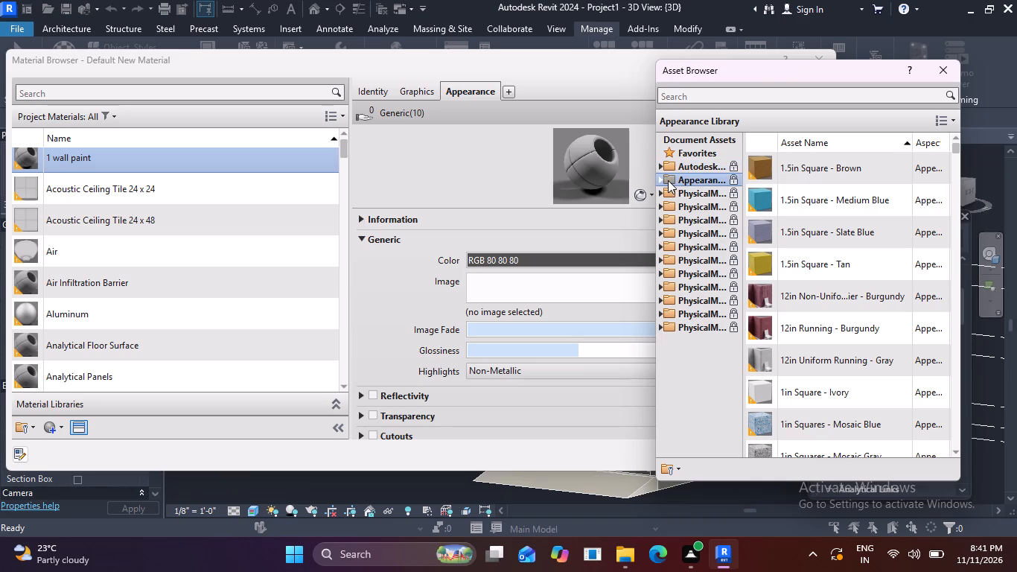
{"action": "double_click", "coordinate": [685, 178]}
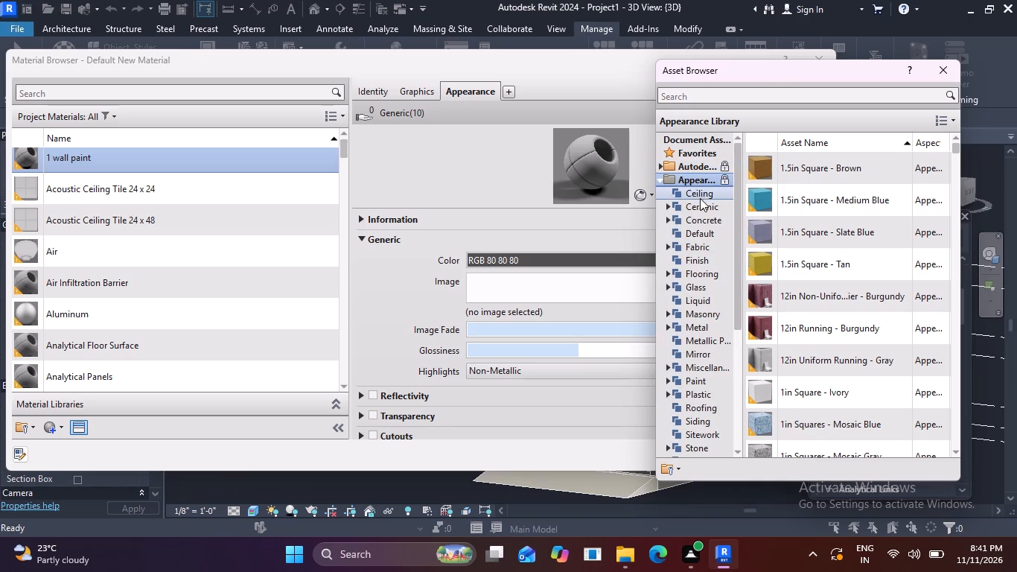
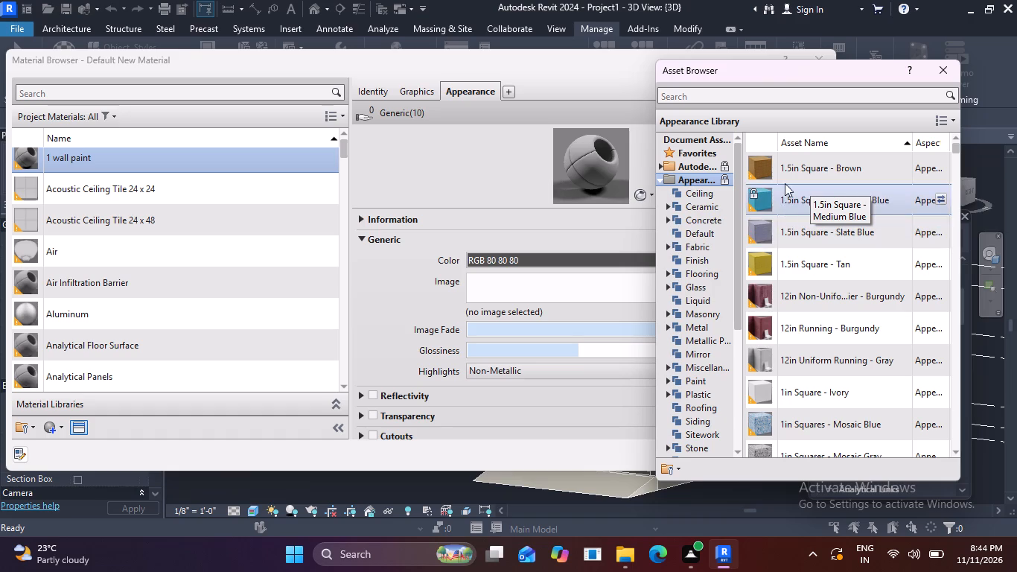
Assign the 3in Square - Terra Cotta library appearance to the 1 wall paint material and accept the material changes.
{"action": "left_click", "coordinate": [768, 202]}
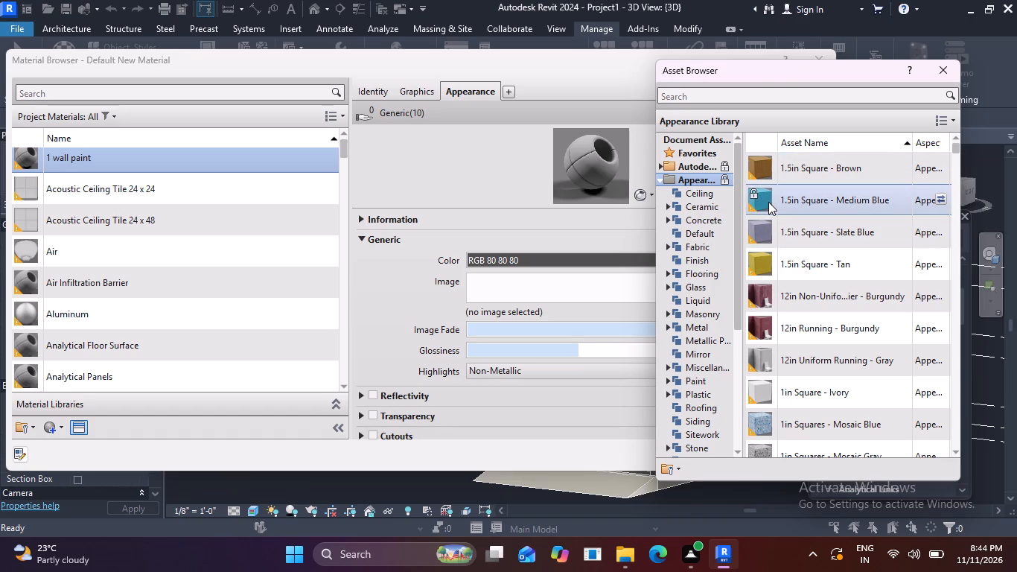
{"action": "scroll", "coordinate": [791, 213], "scroll_direction": "down", "scroll_amount": 2}
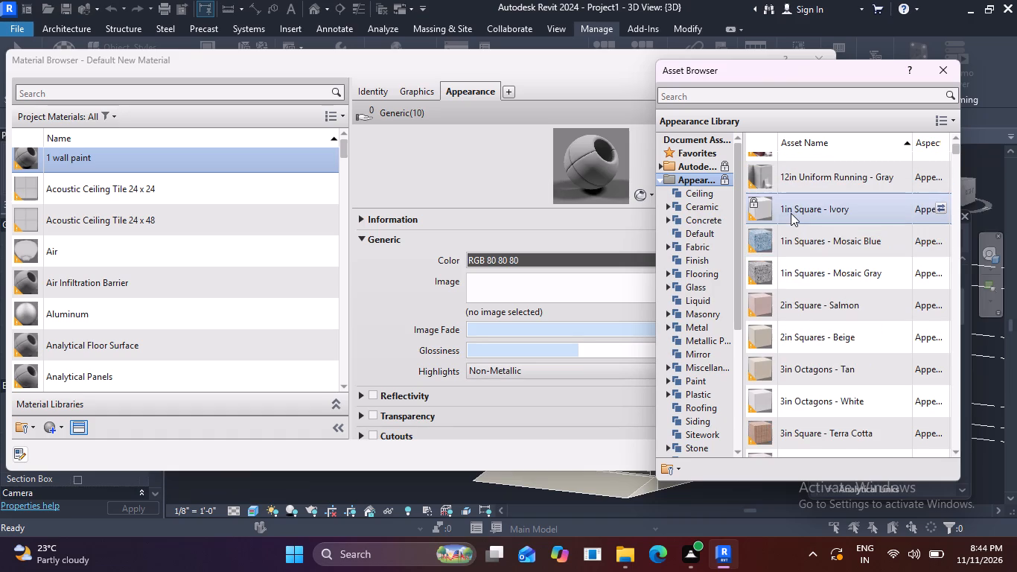
{"action": "scroll", "coordinate": [798, 255], "scroll_direction": "down", "scroll_amount": 2}
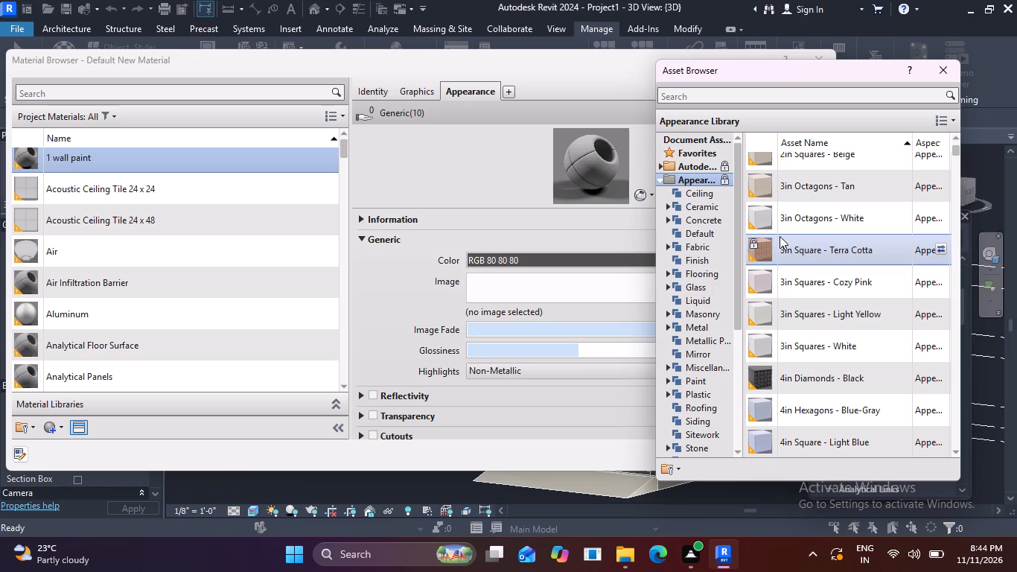
{"action": "double_click", "coordinate": [770, 248]}
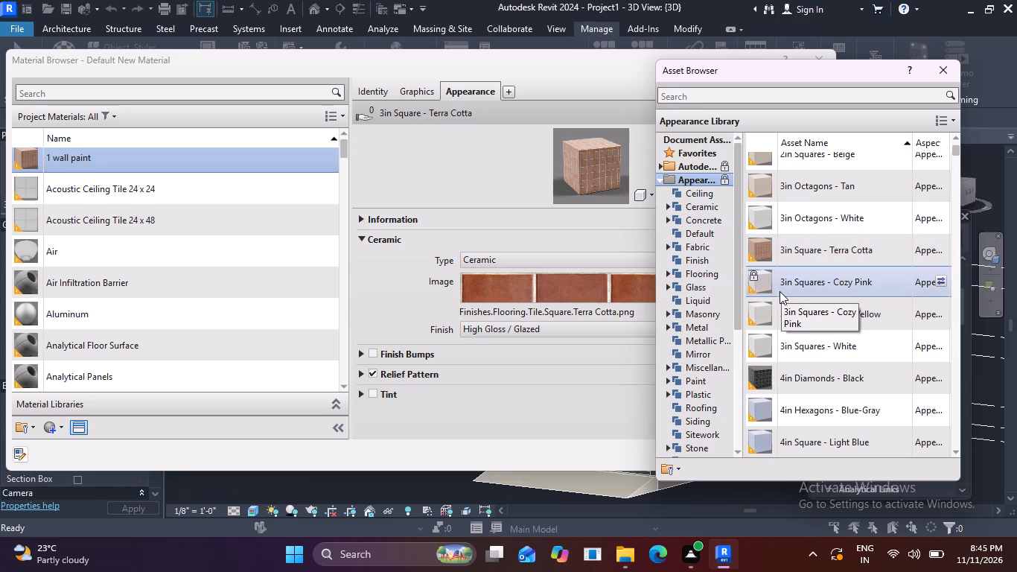
{"action": "double_click", "coordinate": [765, 343]}
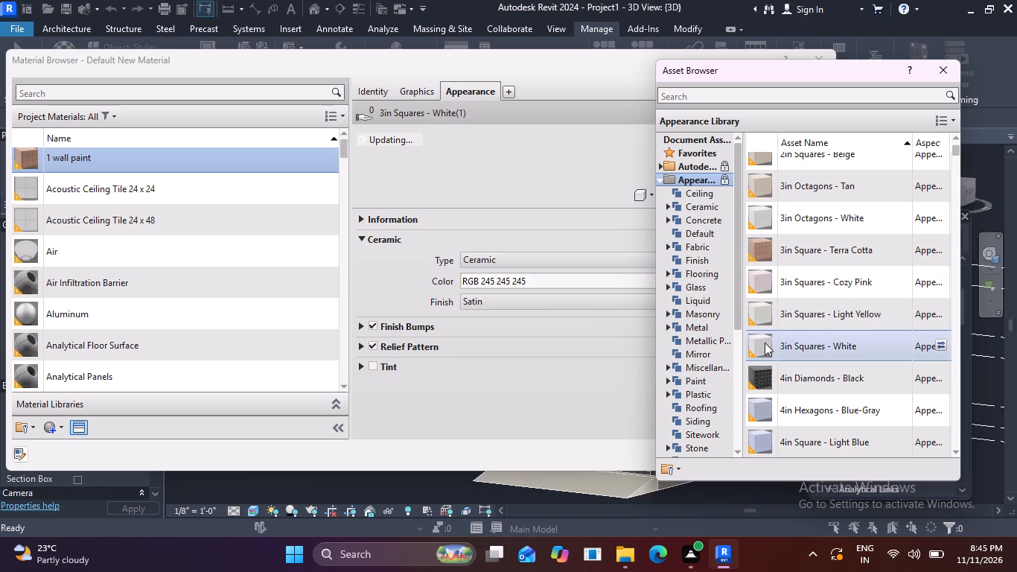
{"action": "double_click", "coordinate": [765, 343]}
{"action": "double_click", "coordinate": [775, 255]}
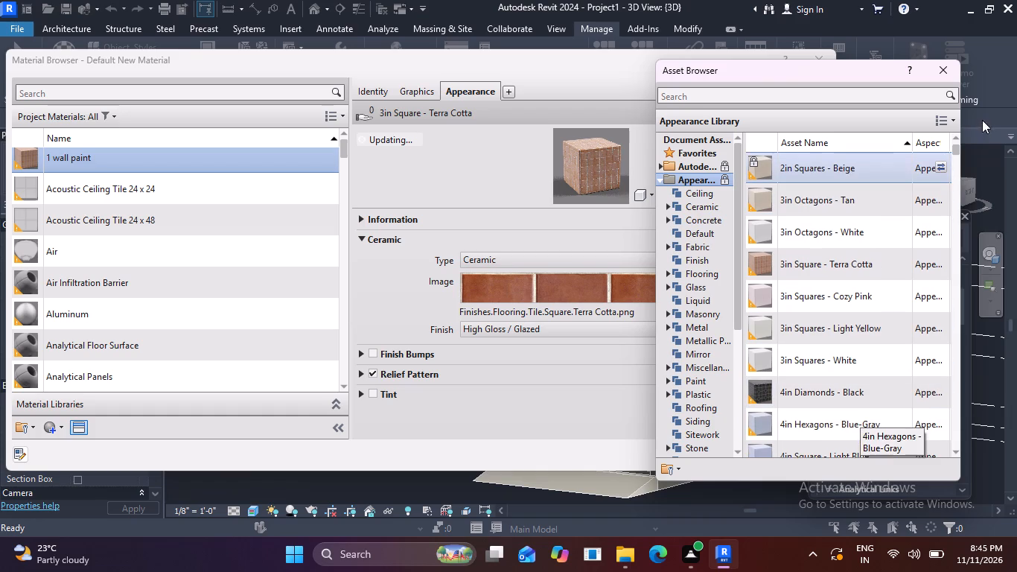
{"action": "left_click", "coordinate": [949, 69]}
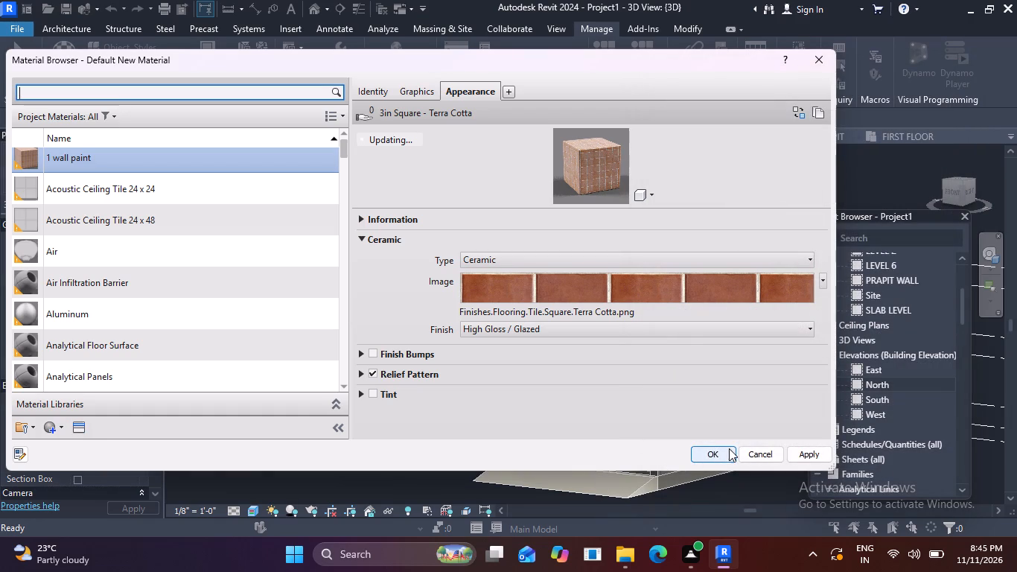
{"action": "left_click", "coordinate": [714, 457]}
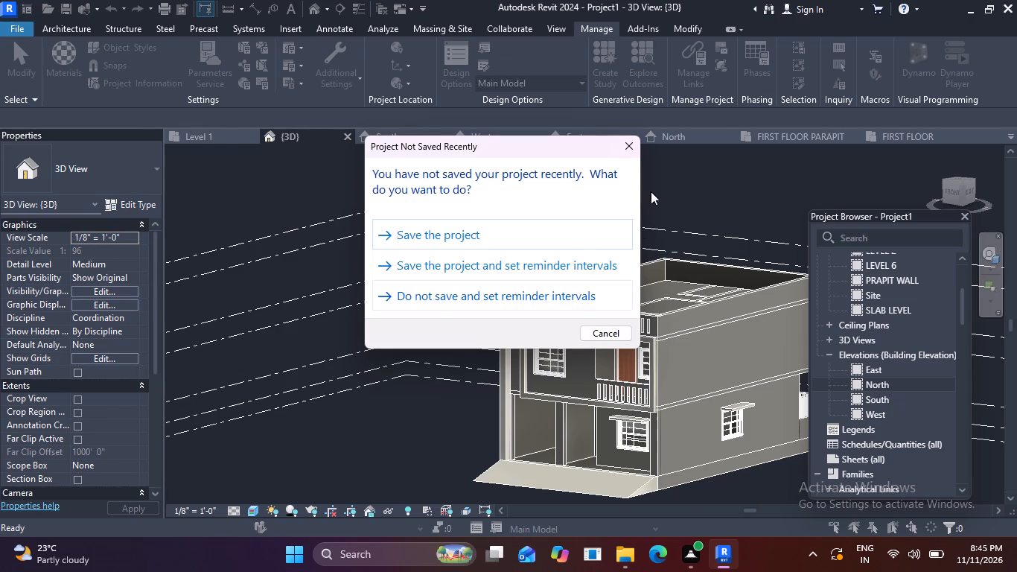
{"action": "left_click", "coordinate": [629, 140]}
Review the 1 wall paint material's appearance in the Material Browser and inspect the house's side wall in 3D.
{"action": "left_click", "coordinate": [67, 51]}
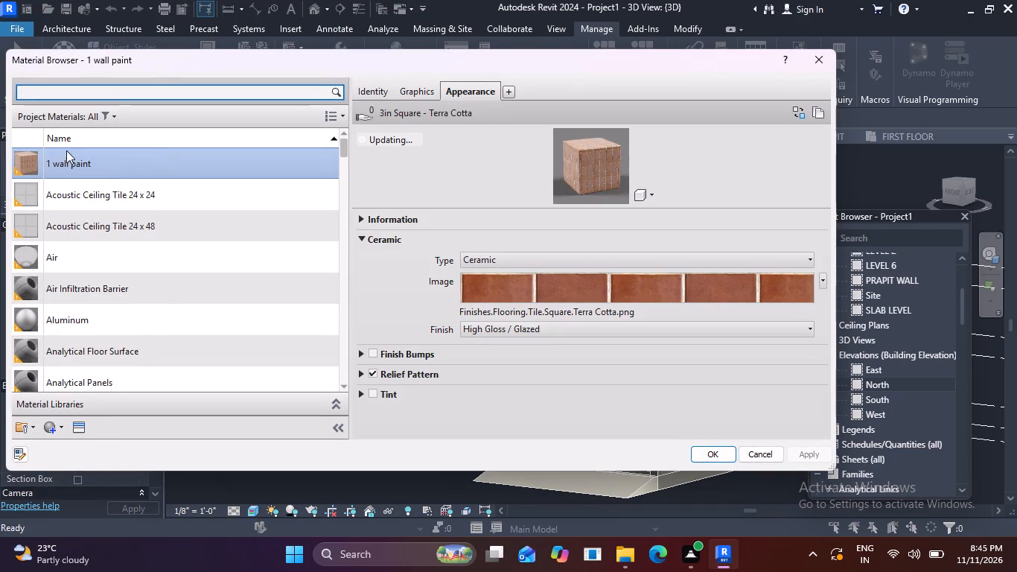
{"action": "left_click", "coordinate": [67, 158]}
{"action": "left_click", "coordinate": [713, 453]}
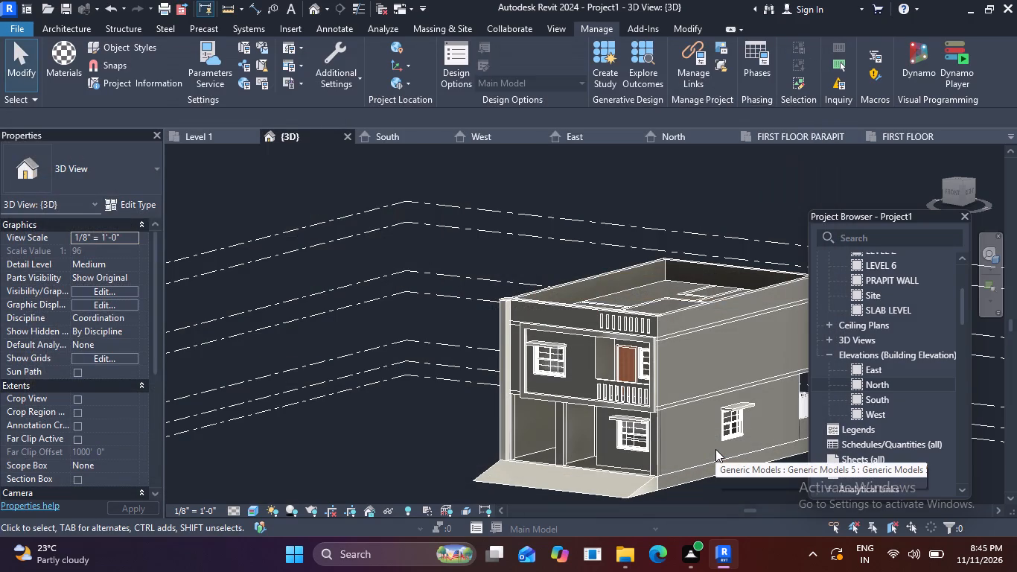
{"action": "scroll", "coordinate": [679, 371], "scroll_direction": "up", "scroll_amount": 1}
{"action": "left_click", "coordinate": [664, 367]}
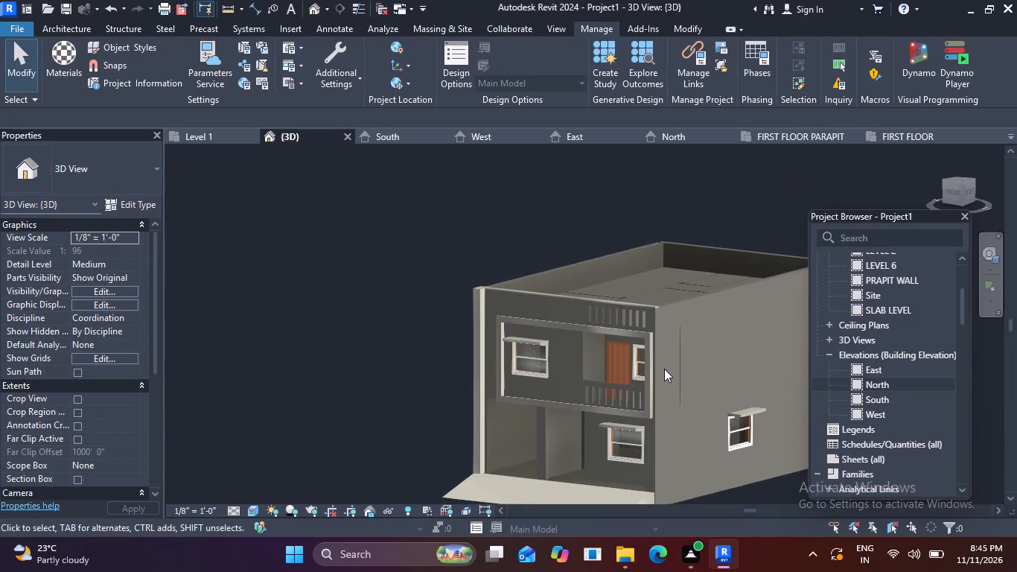
{"action": "left_click", "coordinate": [704, 360]}
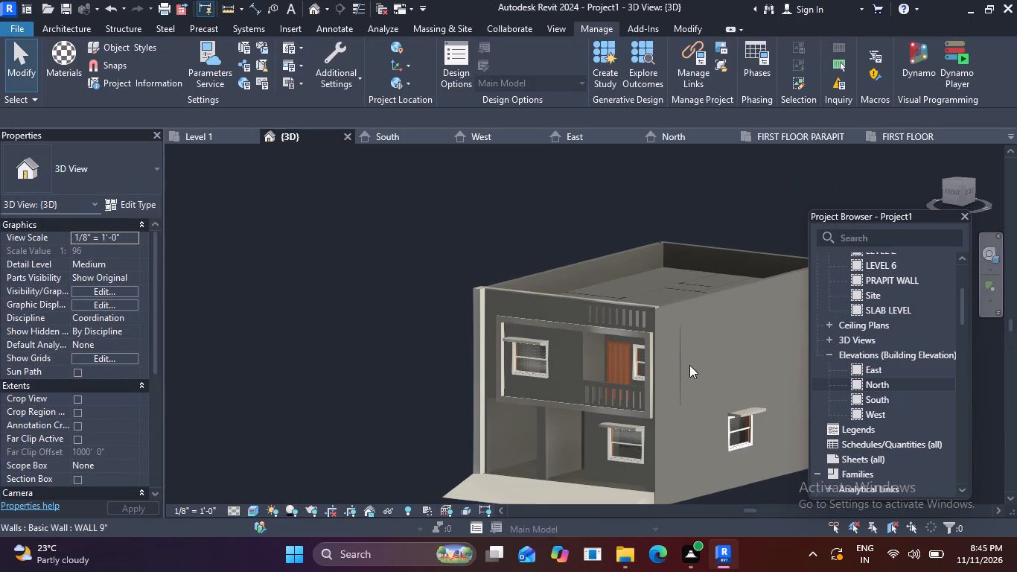
{"action": "scroll", "coordinate": [718, 283], "scroll_direction": "down", "scroll_amount": 2}
{"action": "middle_click_drag", "start_coordinate": [710, 299], "coordinate": [550, 295]}
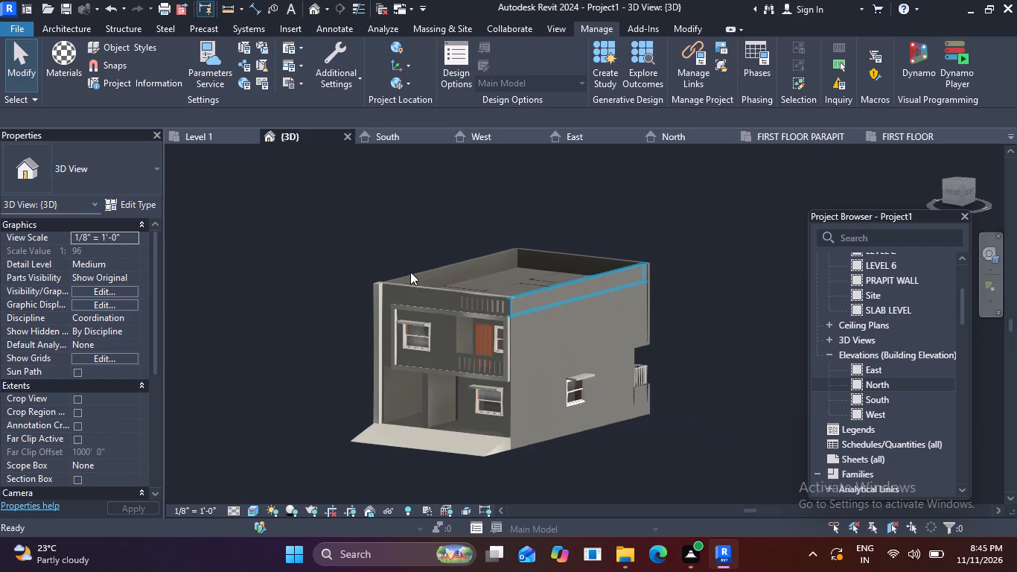
{"action": "left_click", "coordinate": [57, 60]}
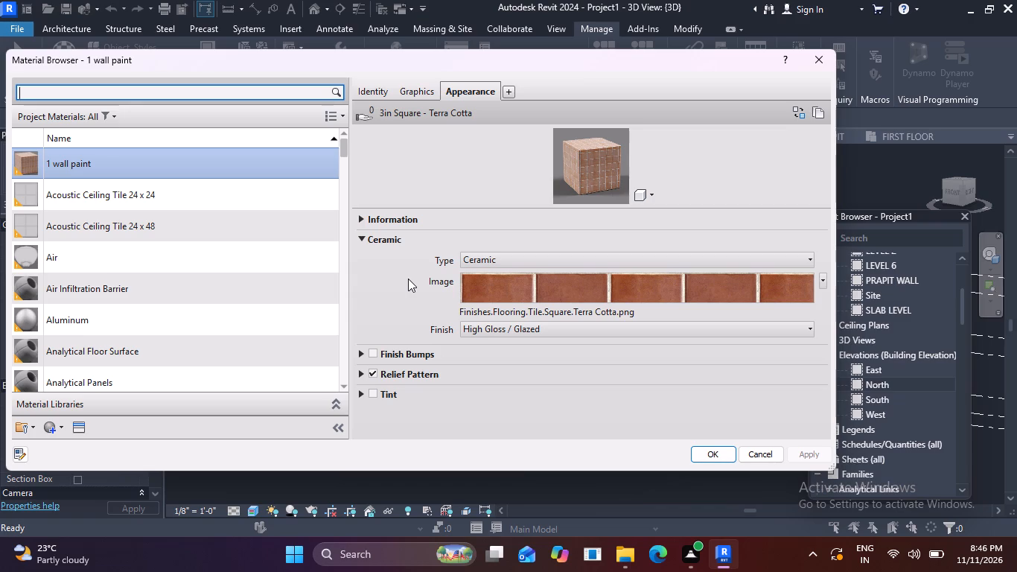
{"action": "left_click", "coordinate": [835, 66]}
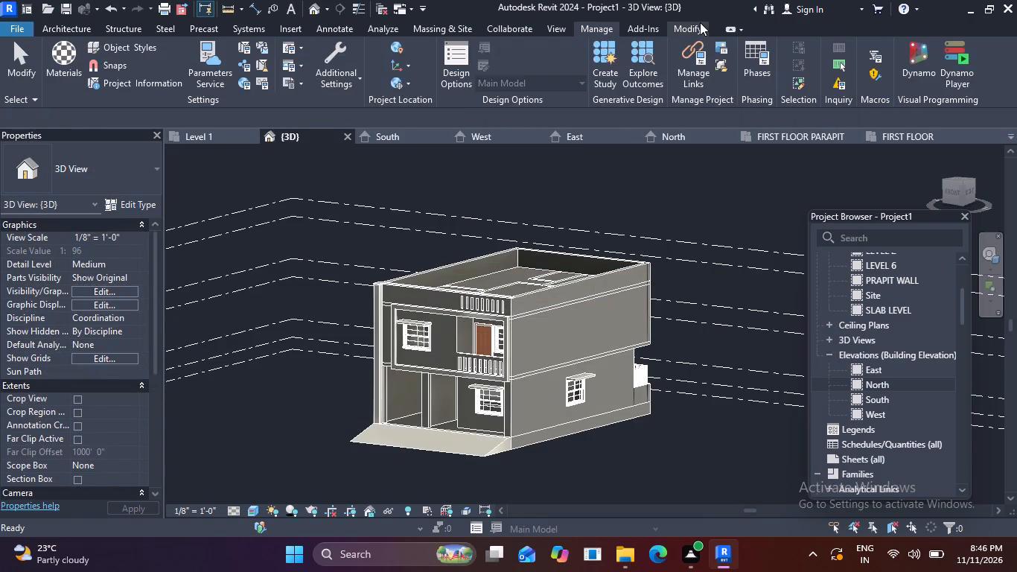
Paint the upper-floor and ground-floor faces of the side wall beside the front facade with the 1 wall paint material.
{"action": "left_click", "coordinate": [700, 22]}
{"action": "left_click", "coordinate": [233, 65]}
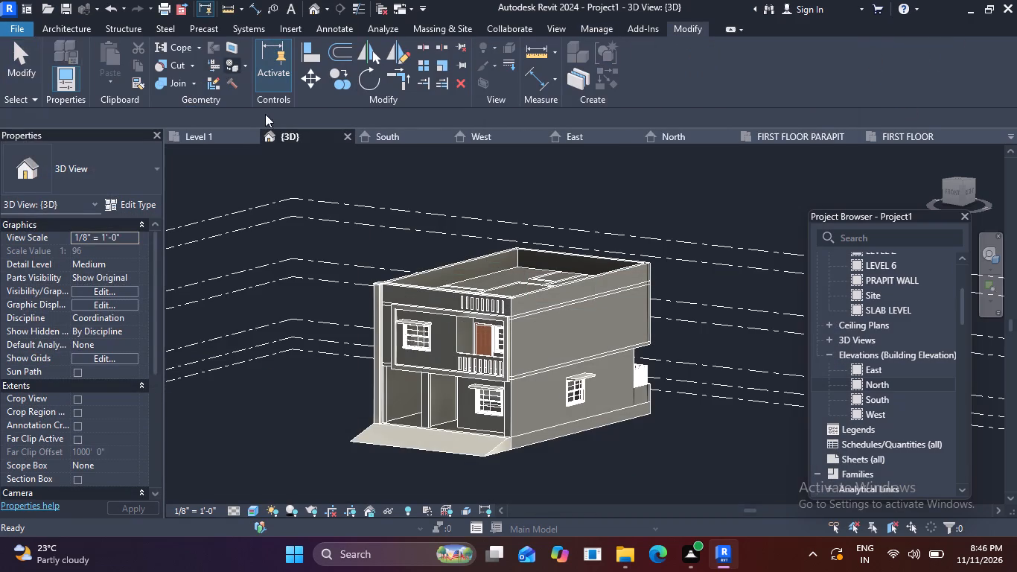
{"action": "left_click", "coordinate": [34, 99]}
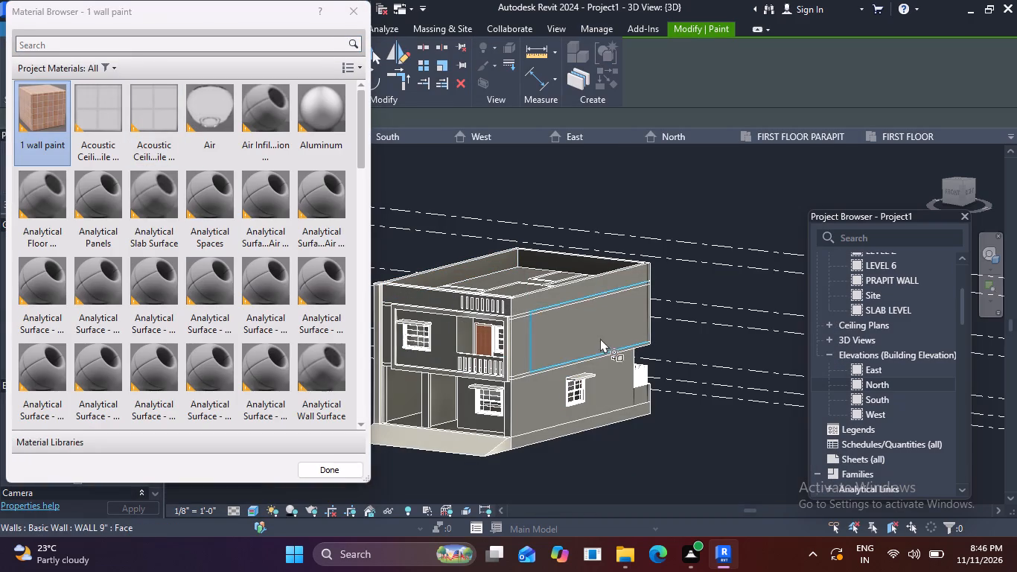
{"action": "left_click", "coordinate": [529, 339]}
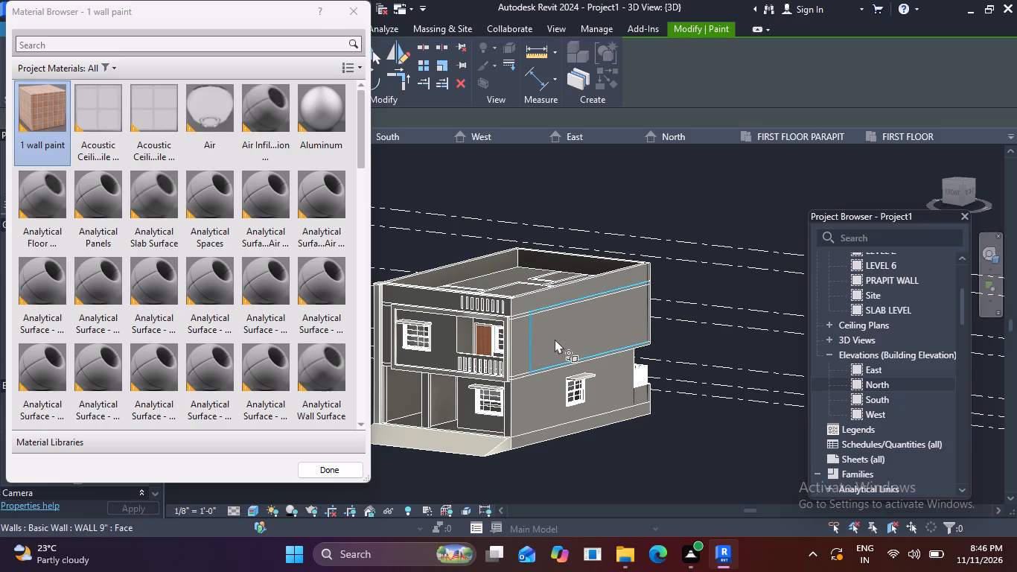
{"action": "scroll", "coordinate": [555, 339], "scroll_direction": "up", "scroll_amount": 4}
{"action": "left_click", "coordinate": [555, 339]}
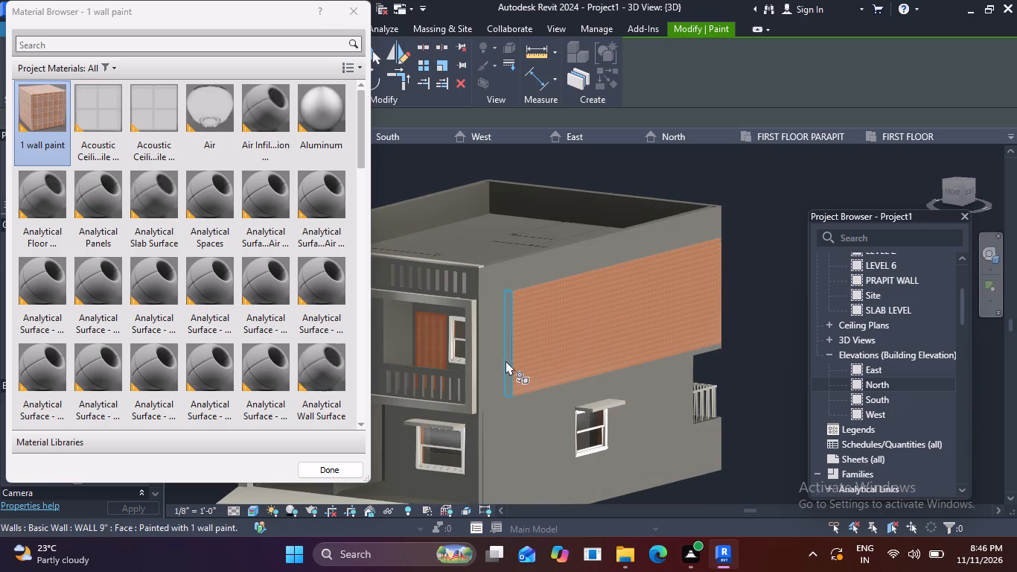
{"action": "left_click", "coordinate": [506, 360]}
{"action": "left_click", "coordinate": [496, 354]}
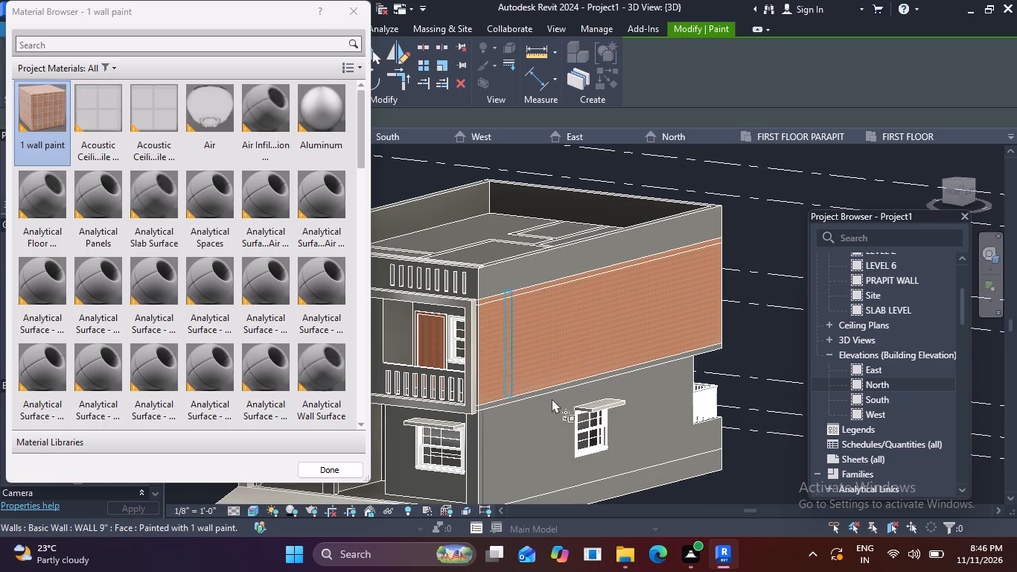
{"action": "middle_click_drag", "start_coordinate": [555, 454], "coordinate": [520, 345]}
{"action": "left_click", "coordinate": [494, 355]}
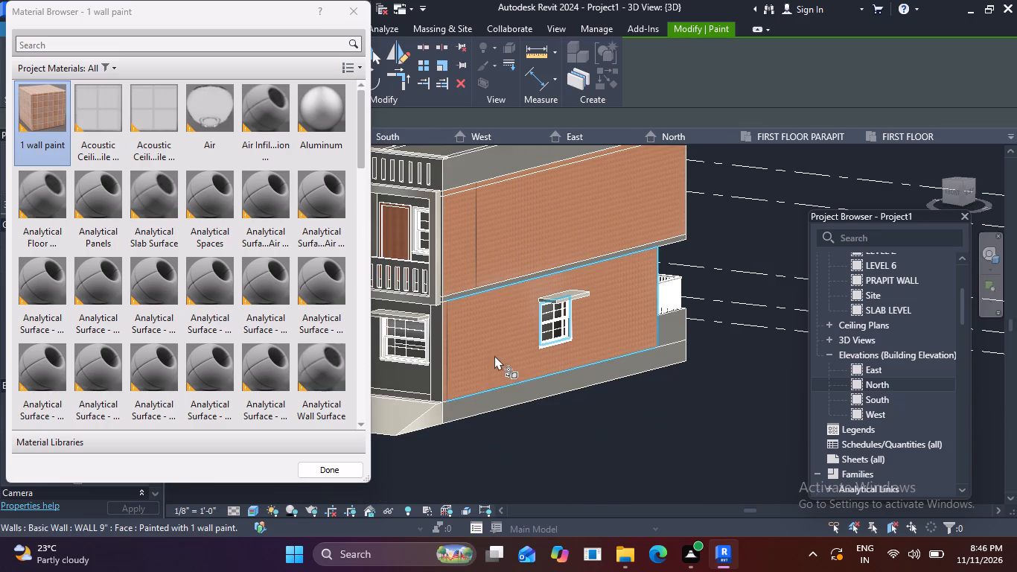
Paint the outer parapet face above the same side wall with the 1 wall paint material.
{"action": "scroll", "coordinate": [487, 287], "scroll_direction": "up", "scroll_amount": 5}
{"action": "middle_click_drag", "start_coordinate": [461, 332], "coordinate": [582, 249]}
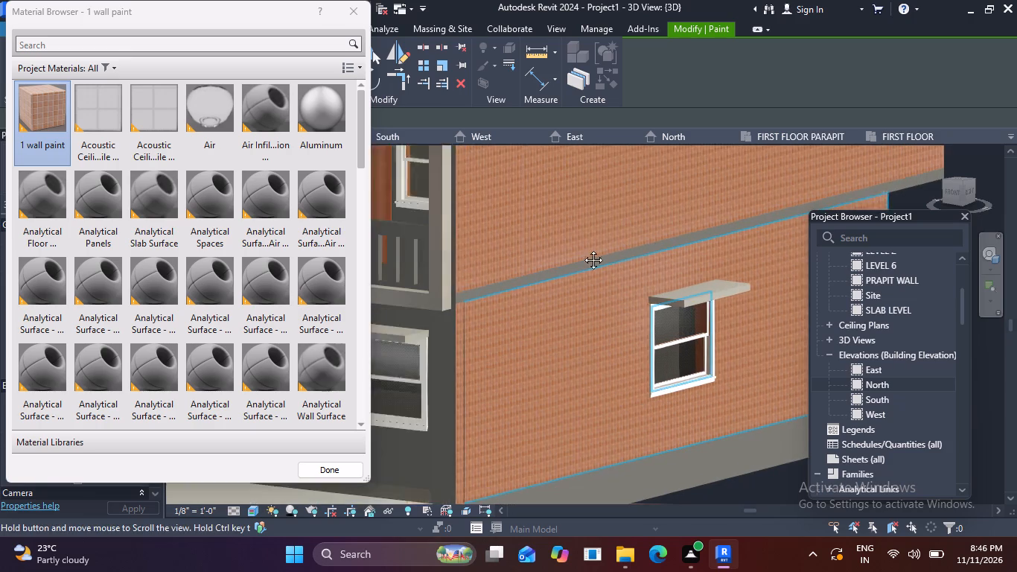
{"action": "middle_click_drag", "start_coordinate": [582, 249], "coordinate": [584, 245]}
{"action": "scroll", "coordinate": [584, 293], "scroll_direction": "down", "scroll_amount": 2}
{"action": "middle_click_drag", "start_coordinate": [581, 296], "coordinate": [569, 444]}
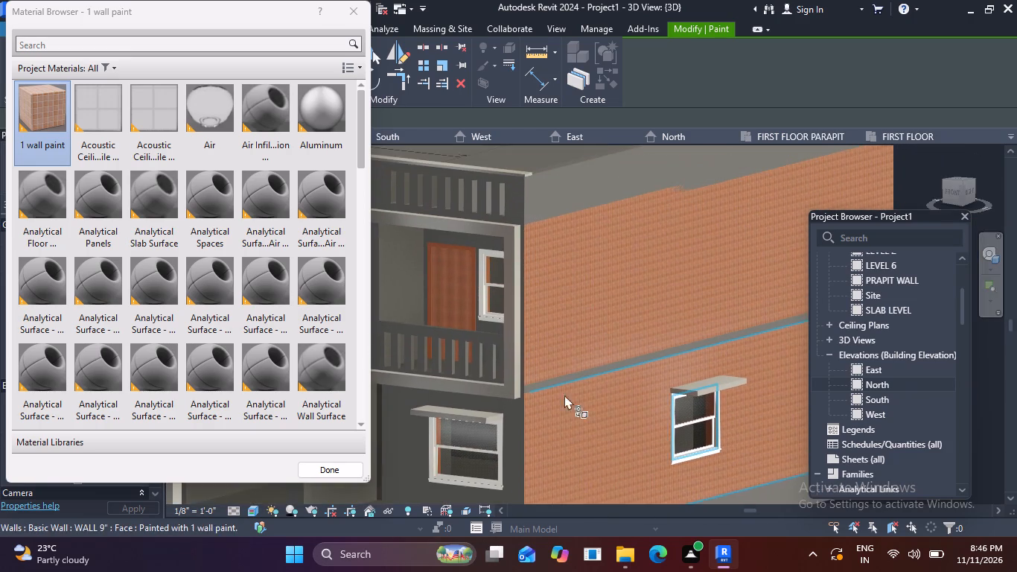
{"action": "middle_click_drag", "start_coordinate": [562, 328], "coordinate": [568, 419]}
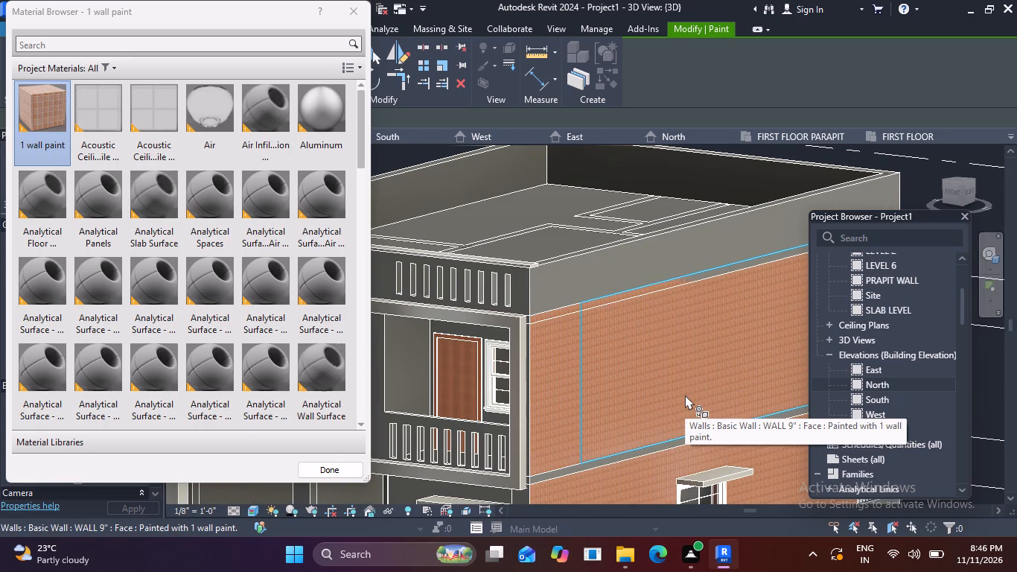
{"action": "scroll", "coordinate": [613, 349], "scroll_direction": "down", "scroll_amount": 3}
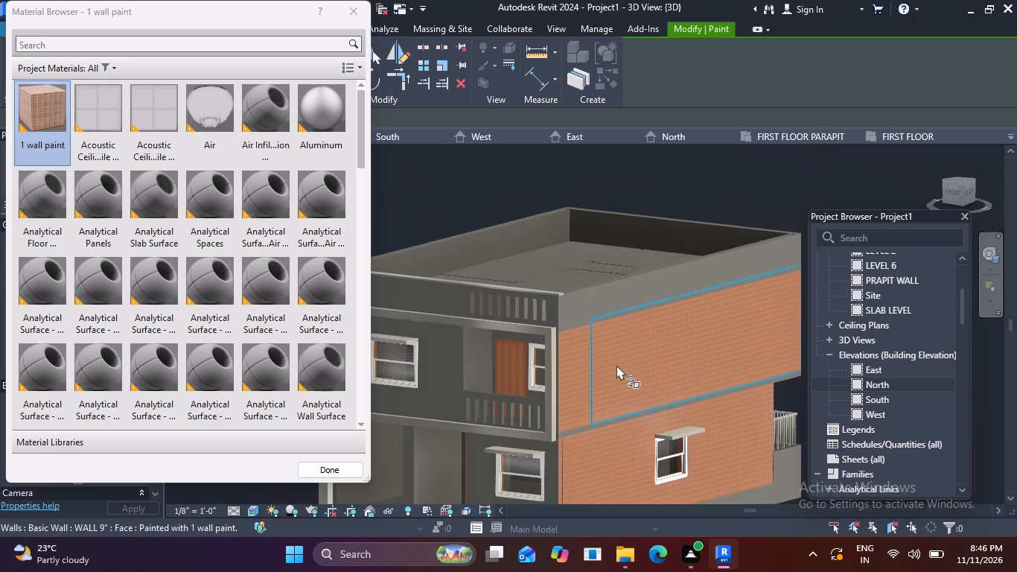
{"action": "middle_click_drag", "start_coordinate": [648, 384], "coordinate": [605, 260]}
{"action": "middle_click_drag", "start_coordinate": [567, 325], "coordinate": [617, 317]}
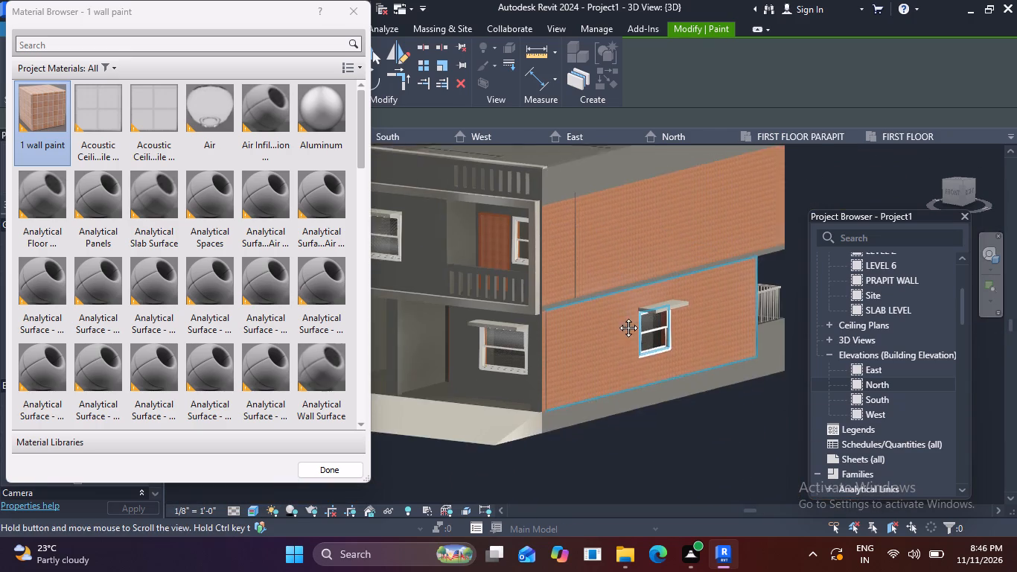
{"action": "middle_click_drag", "start_coordinate": [617, 317], "coordinate": [721, 299]}
{"action": "middle_click_drag", "start_coordinate": [673, 322], "coordinate": [521, 369]}
{"action": "middle_click_drag", "start_coordinate": [659, 281], "coordinate": [574, 342]}
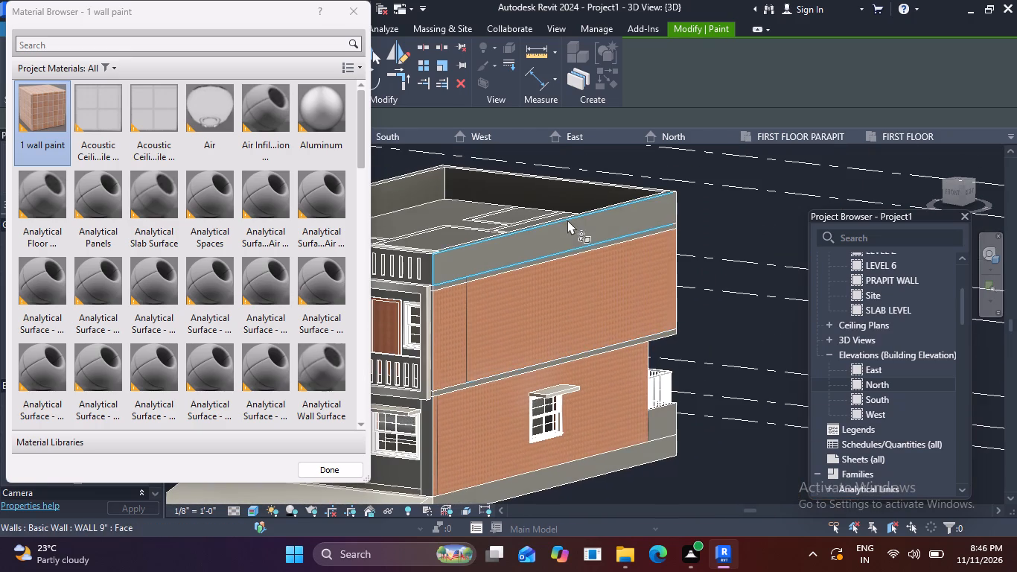
{"action": "left_click", "coordinate": [561, 229]}
Paint the upper-floor wall faces around the three windows at the back of the house with 1 wall paint.
{"action": "scroll", "coordinate": [507, 310], "scroll_direction": "down", "scroll_amount": 2}
{"action": "middle_click_drag", "start_coordinate": [537, 312], "coordinate": [634, 264]}
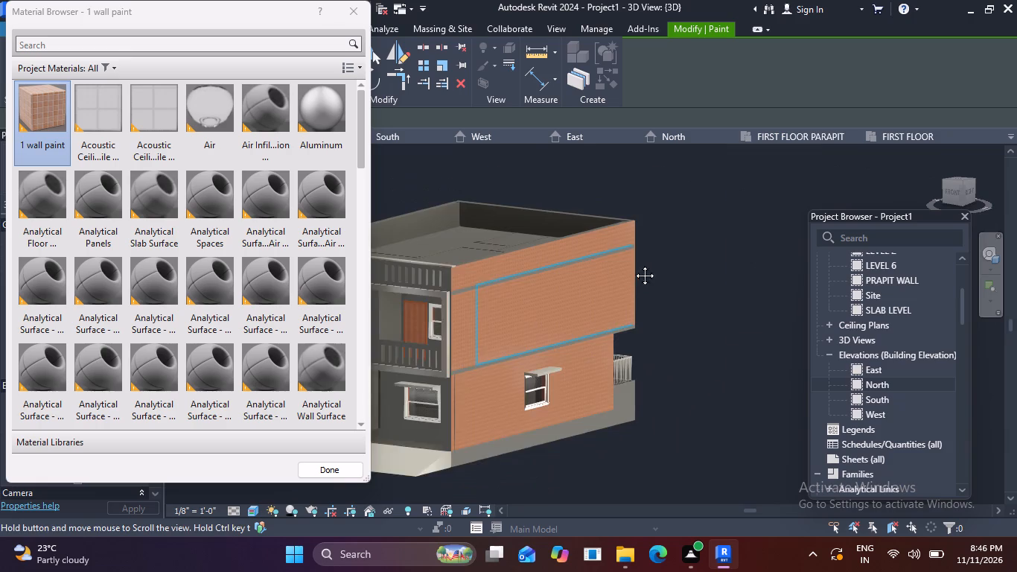
{"action": "middle_click_drag", "start_coordinate": [634, 264], "coordinate": [721, 237]}
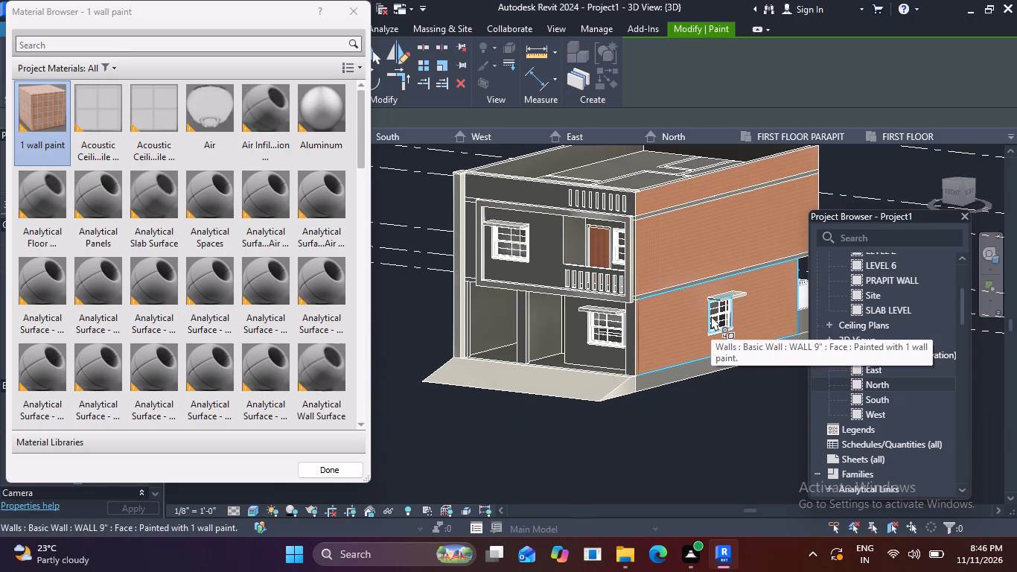
{"action": "middle_click_drag", "start_coordinate": [643, 293], "coordinate": [613, 296], "text": "shift"}
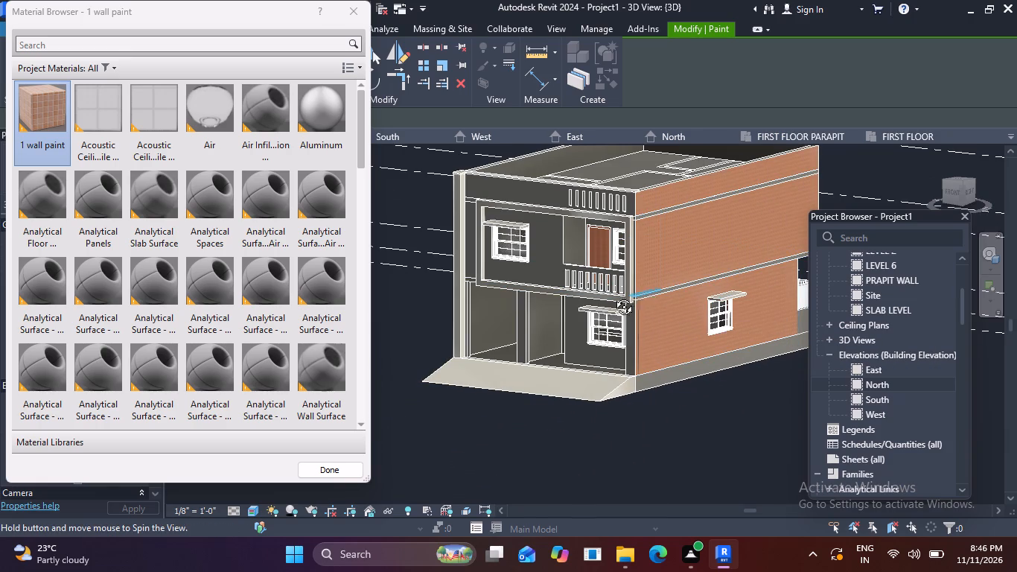
{"action": "middle_click_drag", "start_coordinate": [613, 296], "coordinate": [396, 275], "text": "shift"}
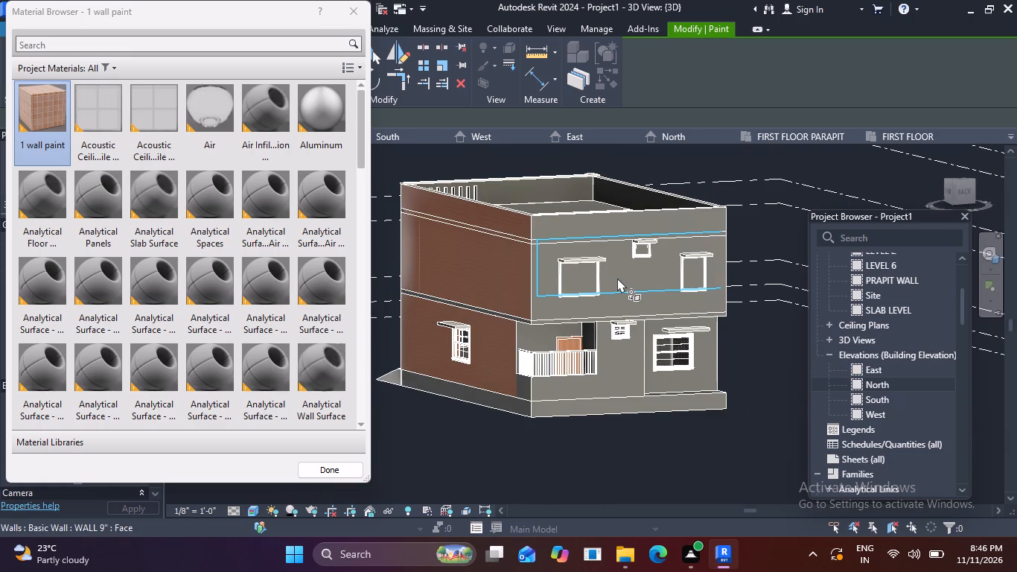
{"action": "left_click", "coordinate": [618, 278]}
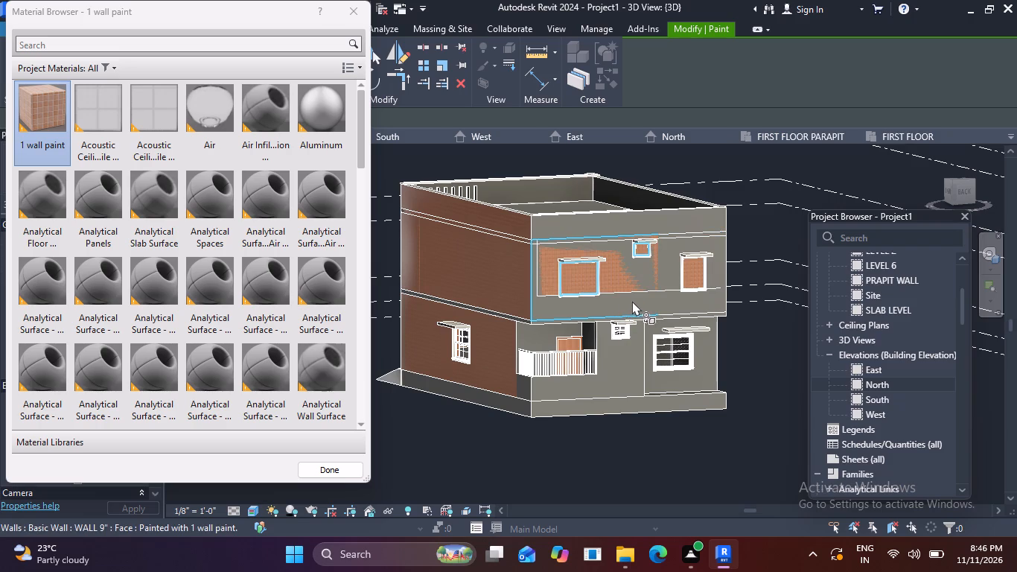
{"action": "left_click", "coordinate": [632, 301]}
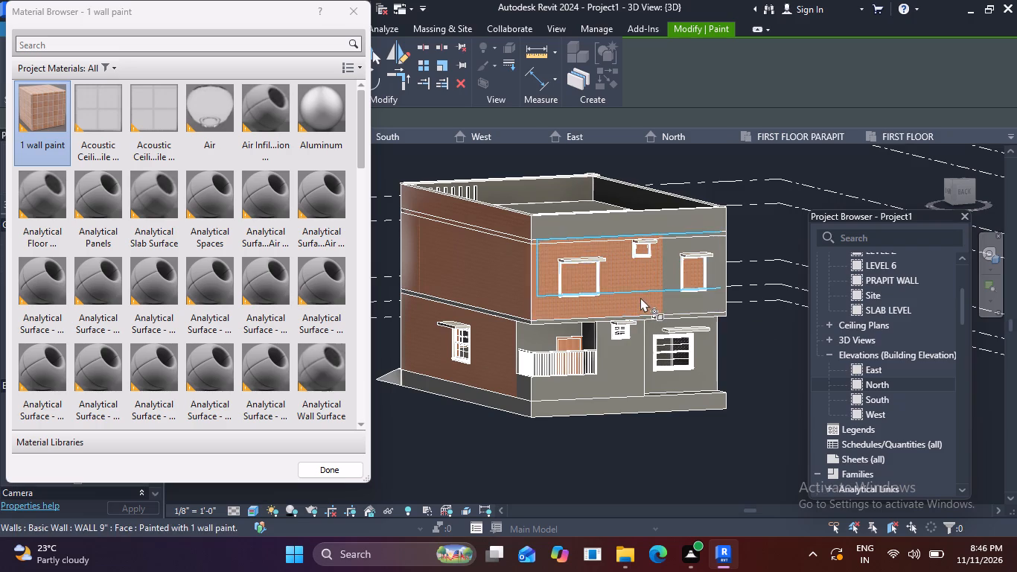
{"action": "middle_click_drag", "start_coordinate": [620, 301], "coordinate": [570, 305], "text": "shift"}
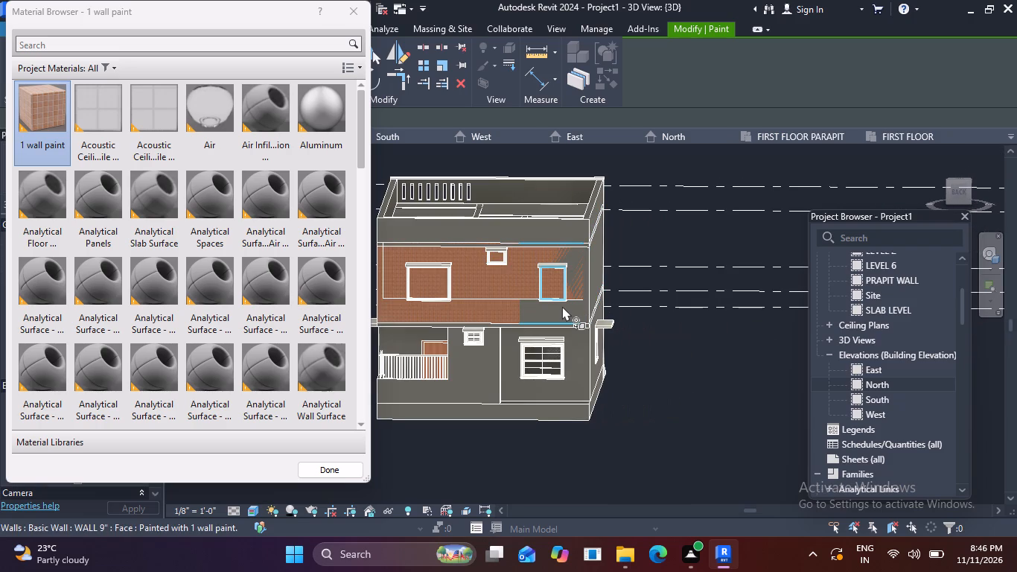
{"action": "left_click", "coordinate": [562, 306]}
{"action": "scroll", "coordinate": [519, 330], "scroll_direction": "down", "scroll_amount": 1}
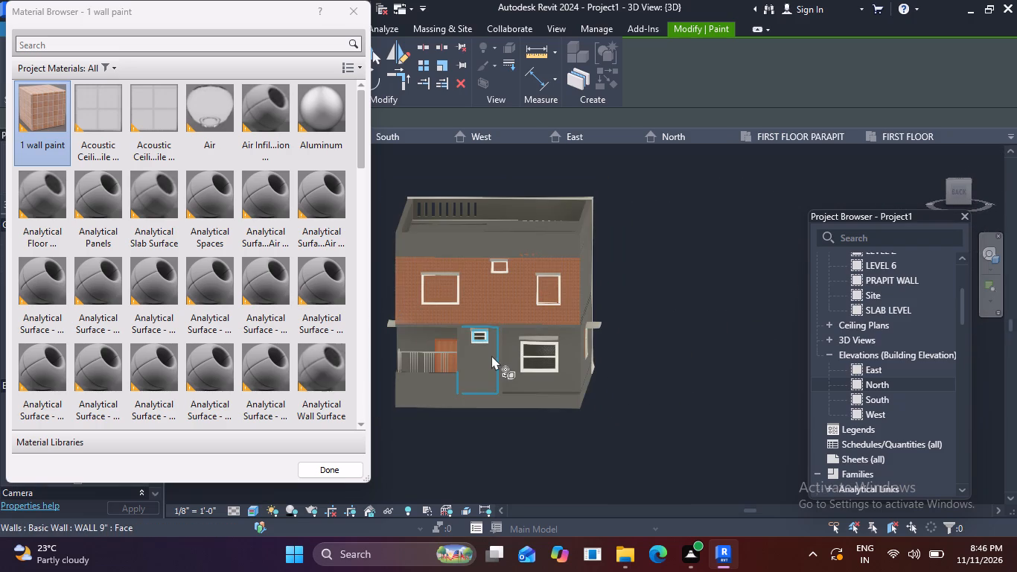
Paint the ground-floor wall faces at the back of the house, including those by the window and railing, with 1 wall paint.
{"action": "left_click", "coordinate": [487, 357]}
{"action": "left_click", "coordinate": [518, 365]}
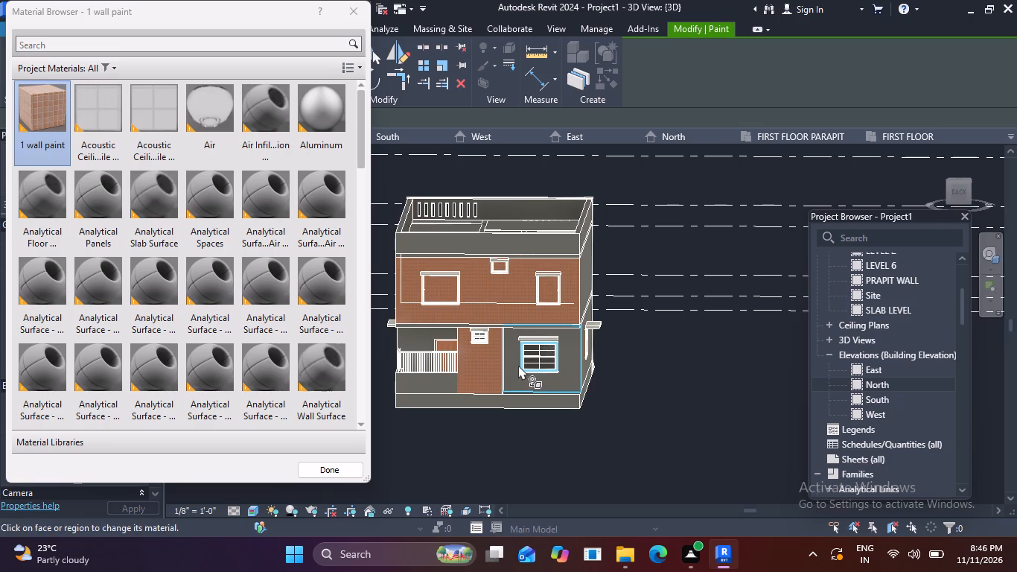
{"action": "left_click", "coordinate": [420, 338]}
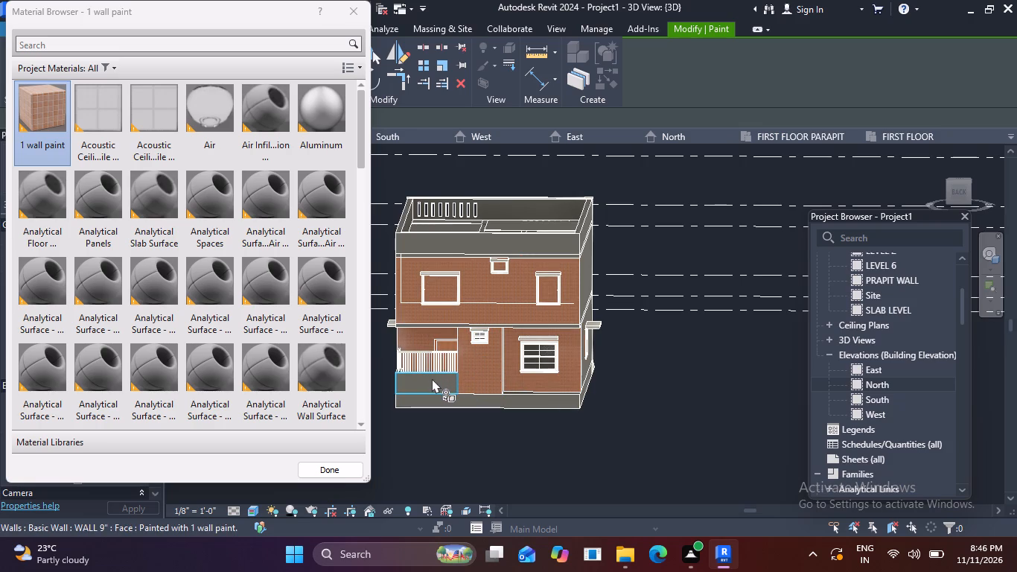
{"action": "left_click", "coordinate": [432, 378]}
Paint the upper-floor and ground-floor faces of the side wall with the single ground-floor window using 1 wall paint.
{"action": "middle_click_drag", "start_coordinate": [575, 376], "coordinate": [488, 385], "text": "shift"}
{"action": "left_click", "coordinate": [429, 293]}
{"action": "middle_click_drag", "start_coordinate": [532, 285], "coordinate": [690, 272]}
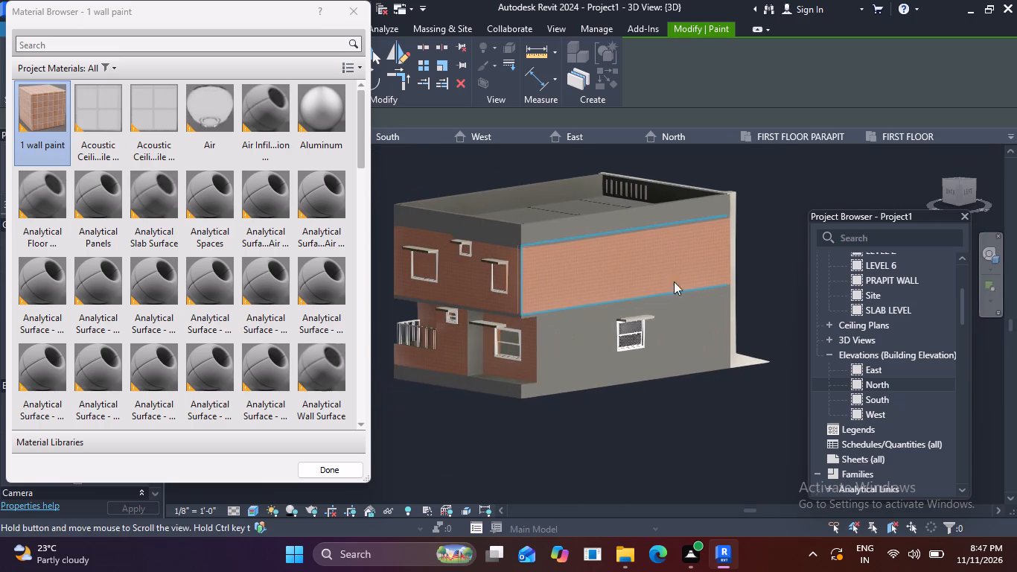
{"action": "left_click", "coordinate": [551, 347]}
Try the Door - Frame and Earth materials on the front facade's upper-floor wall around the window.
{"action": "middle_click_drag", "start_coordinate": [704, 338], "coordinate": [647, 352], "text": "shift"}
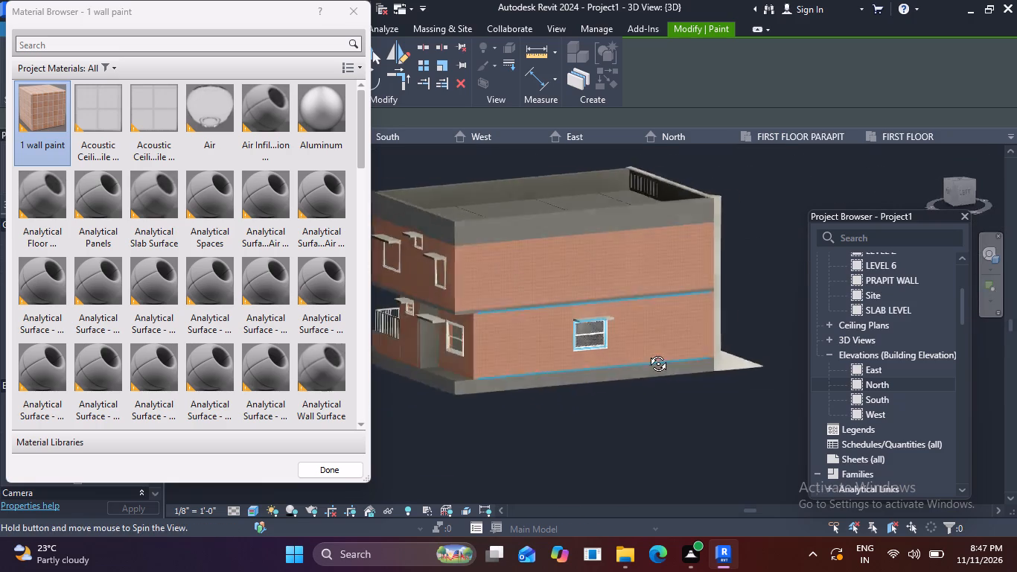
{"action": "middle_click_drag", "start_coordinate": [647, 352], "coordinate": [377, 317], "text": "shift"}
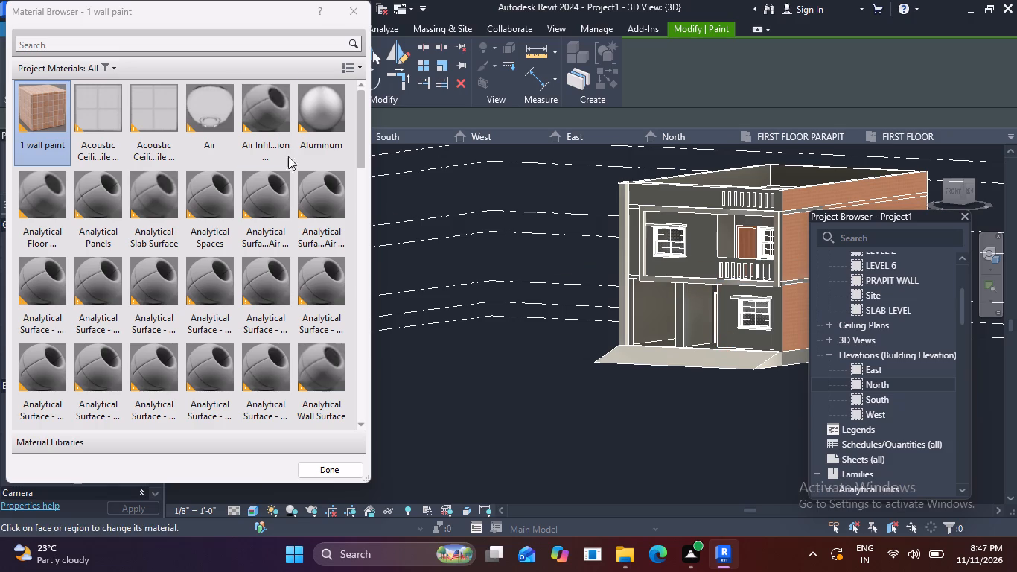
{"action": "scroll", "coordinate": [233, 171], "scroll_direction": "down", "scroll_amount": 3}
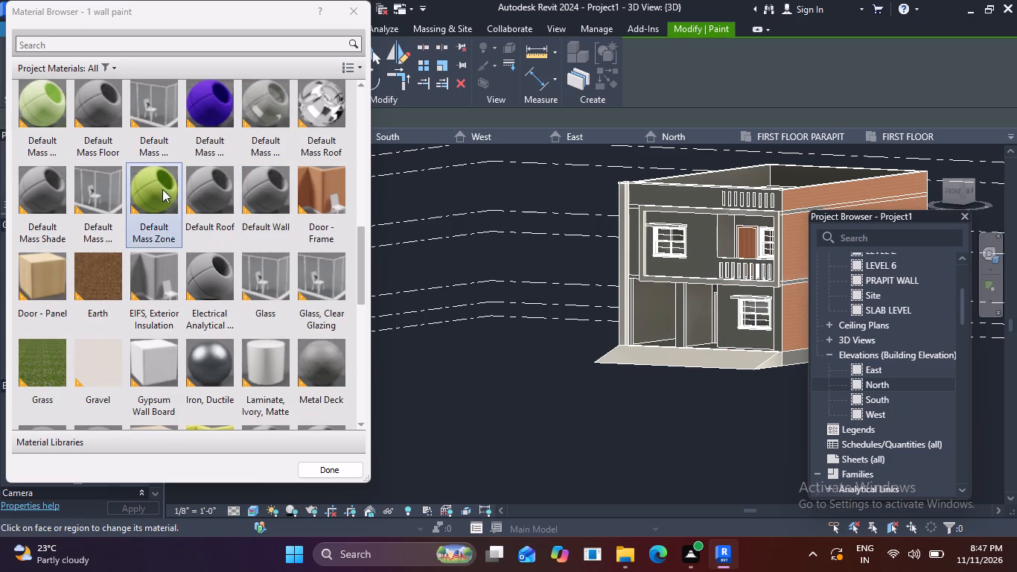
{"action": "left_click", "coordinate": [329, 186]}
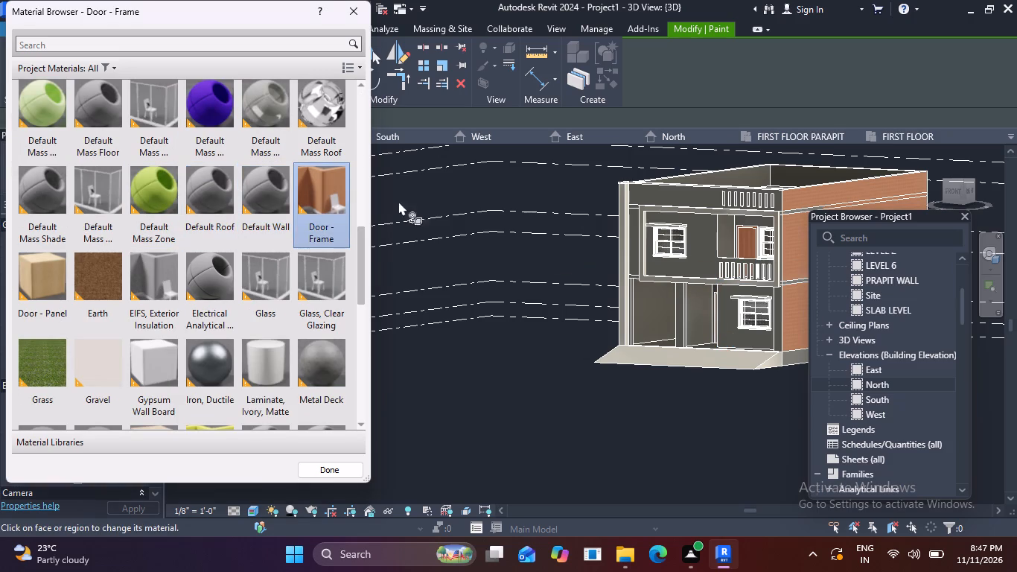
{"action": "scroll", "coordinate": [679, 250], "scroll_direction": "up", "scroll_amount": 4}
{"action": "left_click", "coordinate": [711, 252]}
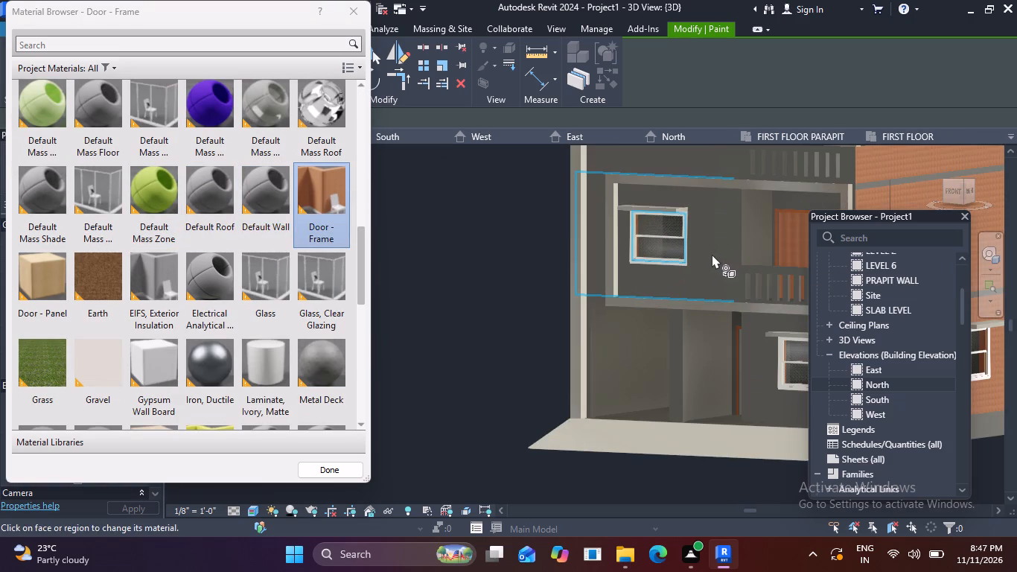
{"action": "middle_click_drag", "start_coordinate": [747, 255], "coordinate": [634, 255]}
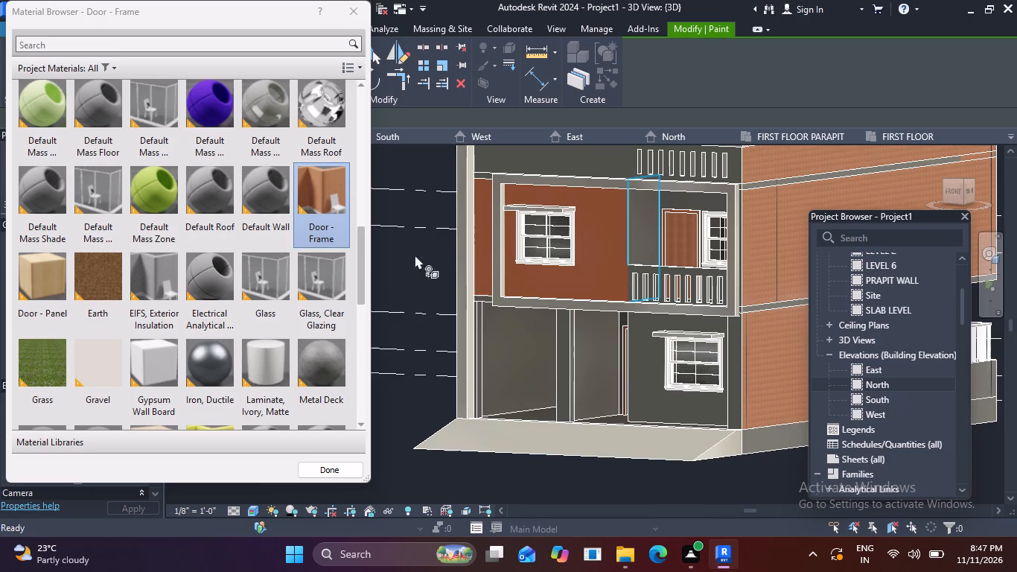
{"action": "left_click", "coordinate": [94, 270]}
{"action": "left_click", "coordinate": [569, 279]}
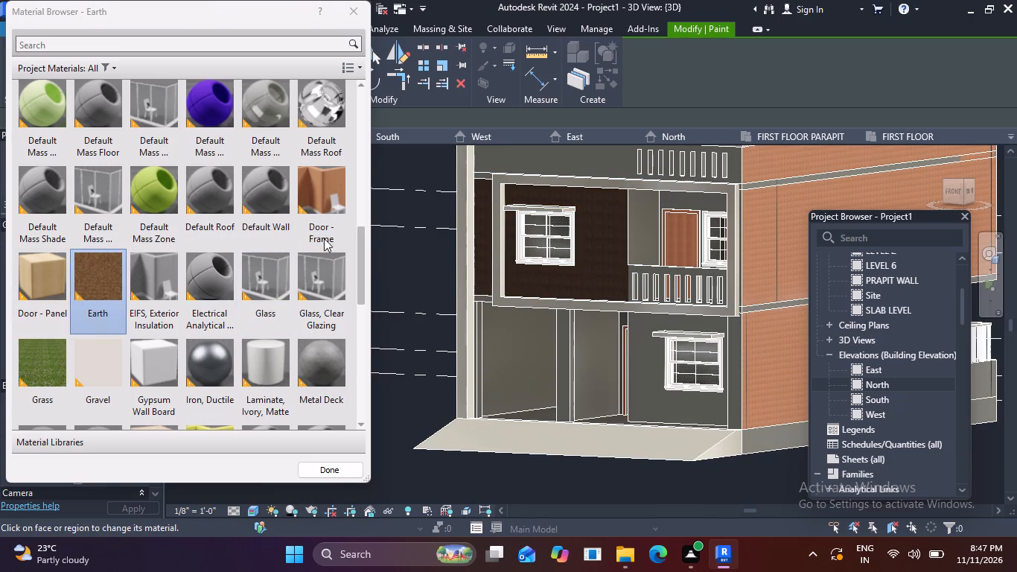
Paint the front facade's upper-floor window wall and the balcony's side and door wall faces with Wood Planks.
{"action": "scroll", "coordinate": [306, 184], "scroll_direction": "down", "scroll_amount": 3}
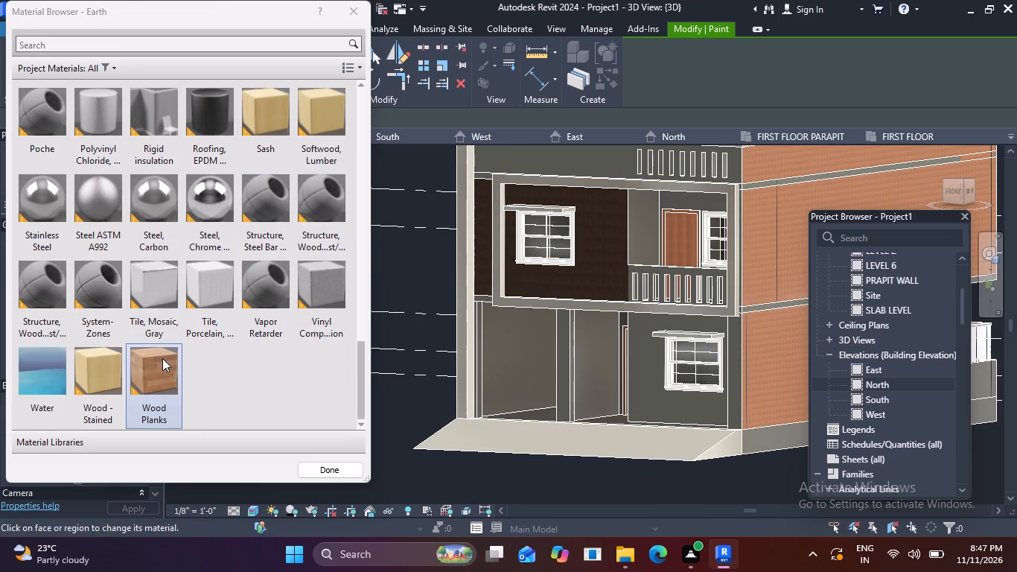
{"action": "left_click", "coordinate": [162, 358]}
{"action": "left_click", "coordinate": [570, 273]}
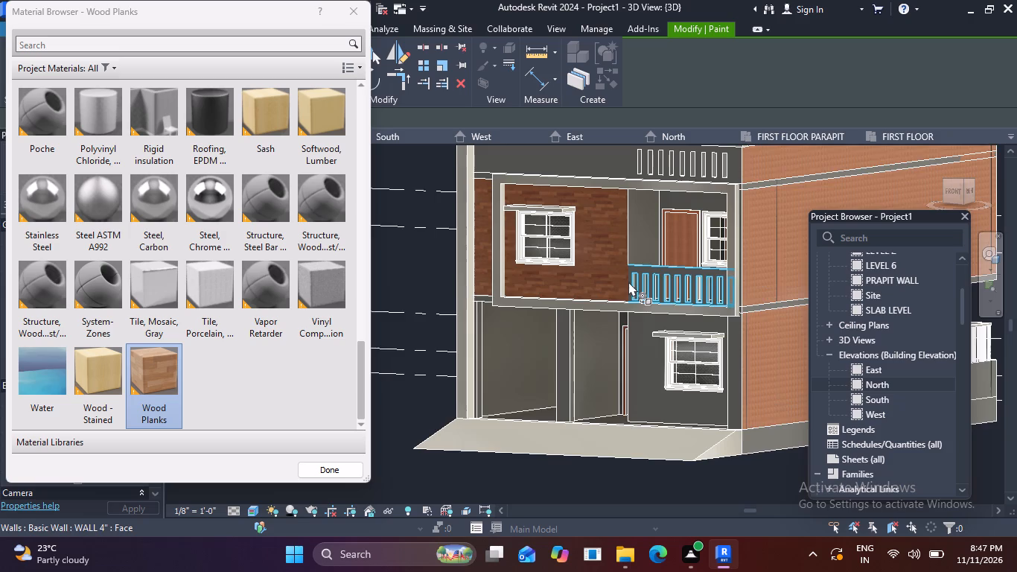
{"action": "scroll", "coordinate": [629, 282], "scroll_direction": "down", "scroll_amount": 2}
{"action": "middle_click", "coordinate": [531, 324]}
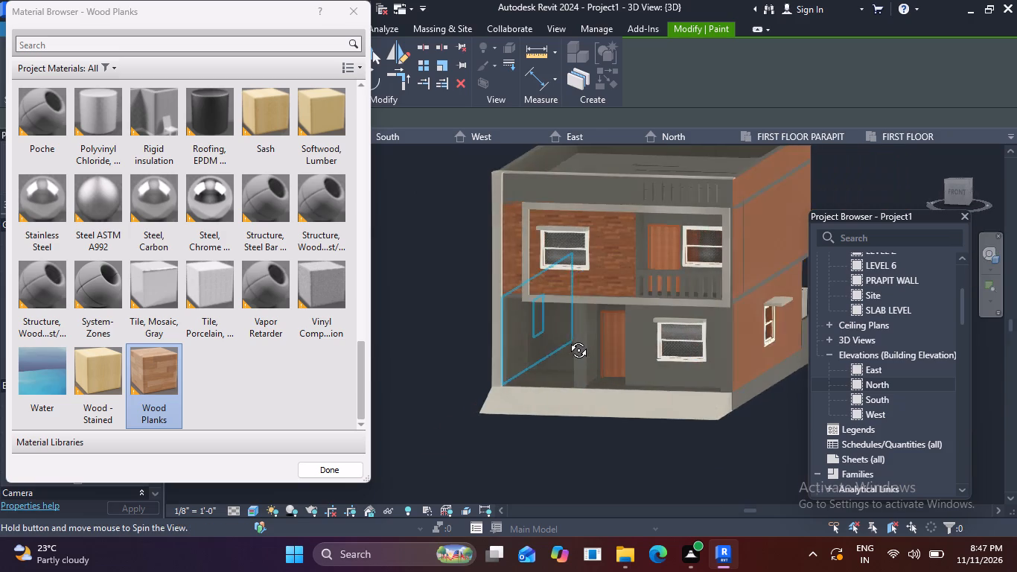
{"action": "left_click", "coordinate": [631, 249]}
{"action": "middle_click_drag", "start_coordinate": [565, 270], "coordinate": [578, 276], "text": "shift"}
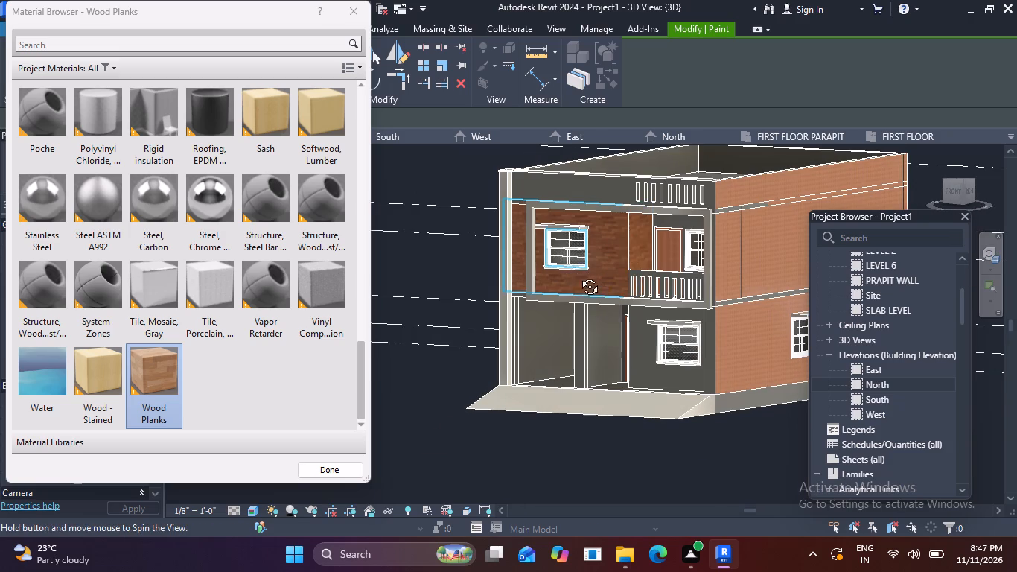
{"action": "middle_click_drag", "start_coordinate": [578, 276], "coordinate": [617, 285], "text": "shift"}
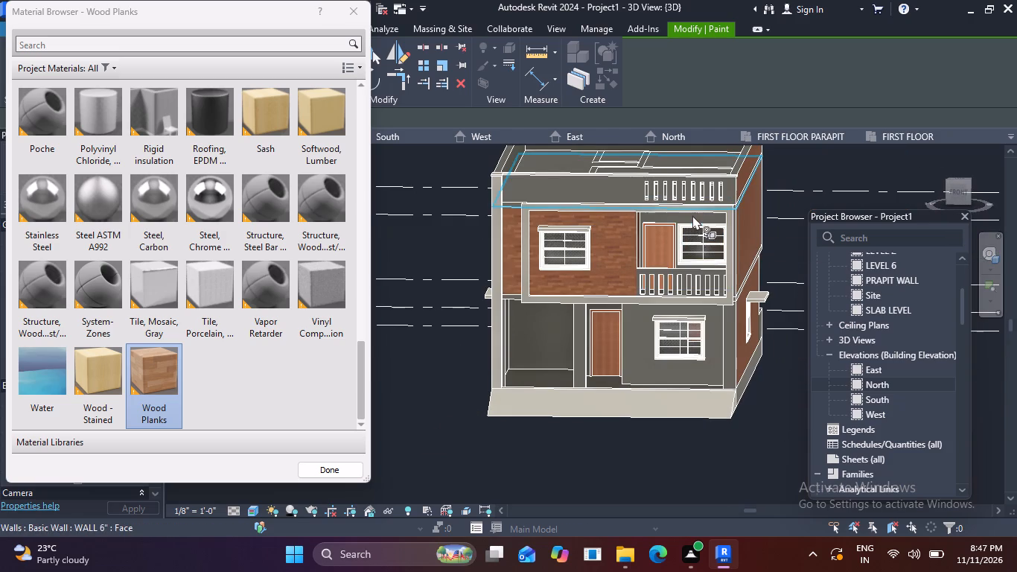
{"action": "middle_click_drag", "start_coordinate": [682, 243], "coordinate": [686, 223]}
{"action": "scroll", "coordinate": [685, 220], "scroll_direction": "up", "scroll_amount": 5}
{"action": "left_click", "coordinate": [685, 219]}
Paint the front-facing ground-floor wall faces around the window, above the door, inside the open recess and on the column with Wood Planks.
{"action": "scroll", "coordinate": [696, 257], "scroll_direction": "down", "scroll_amount": 3}
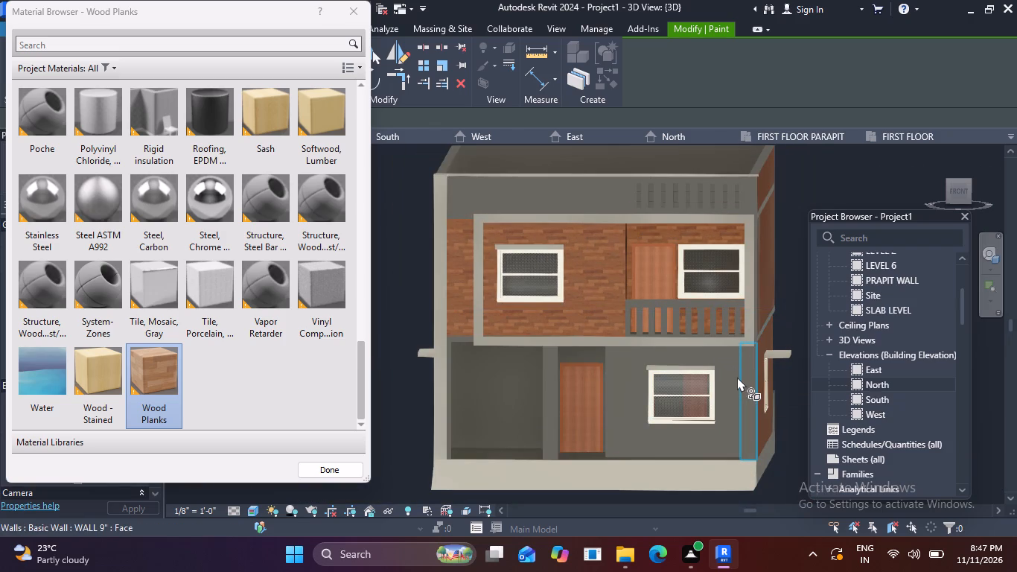
{"action": "left_click", "coordinate": [737, 377]}
{"action": "left_click", "coordinate": [722, 360]}
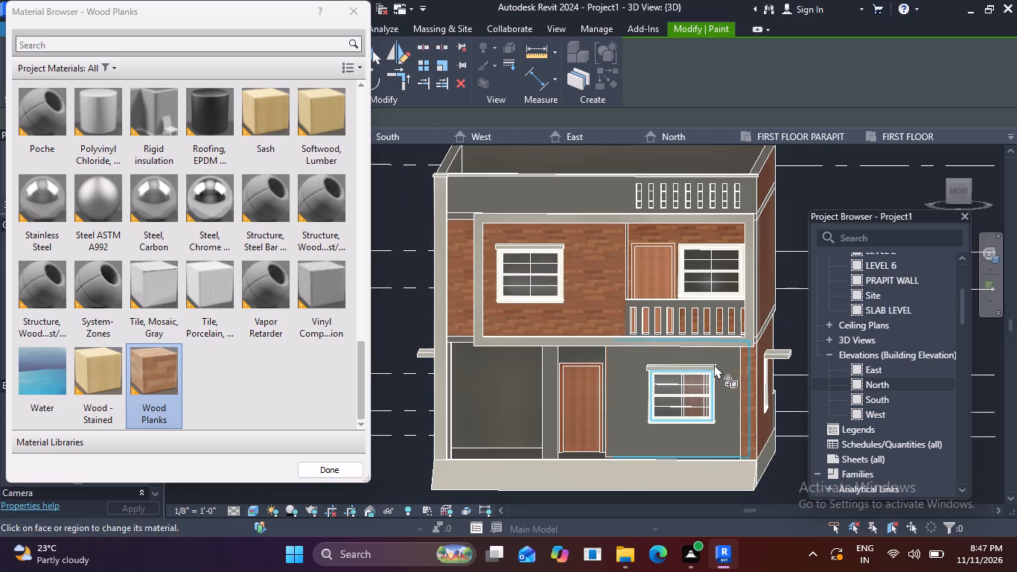
{"action": "left_click", "coordinate": [581, 354]}
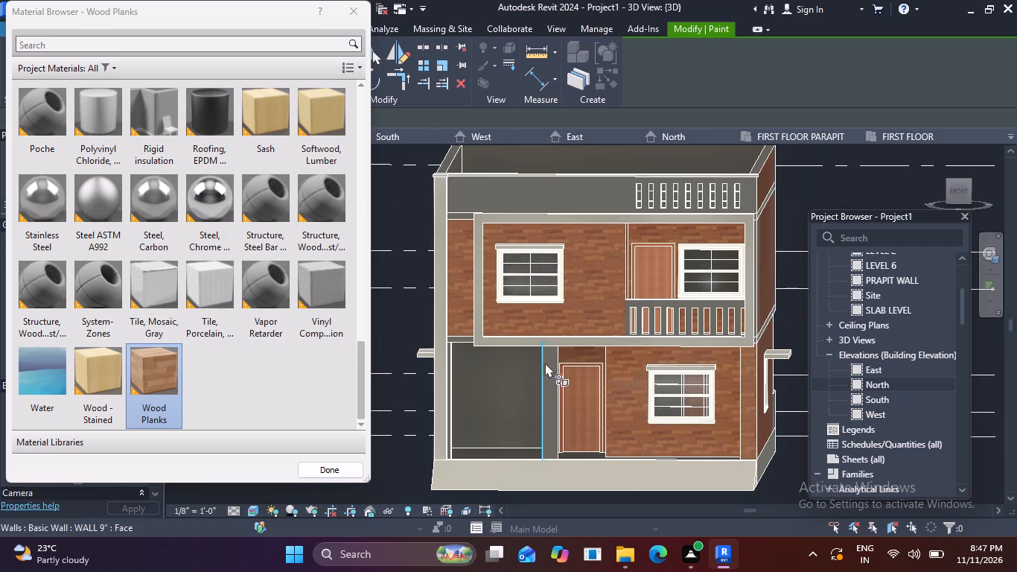
{"action": "left_click", "coordinate": [512, 369]}
{"action": "left_click", "coordinate": [552, 369]}
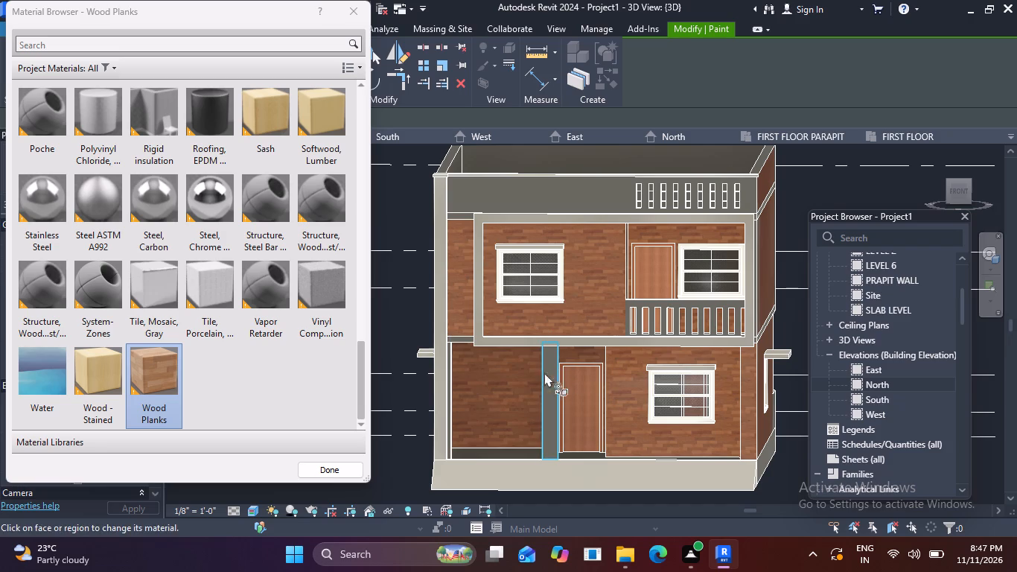
Paint the inner side wall faces of the ground-floor recess and the door entrance with Wood Planks.
{"action": "middle_click_drag", "start_coordinate": [502, 391], "coordinate": [458, 390]}
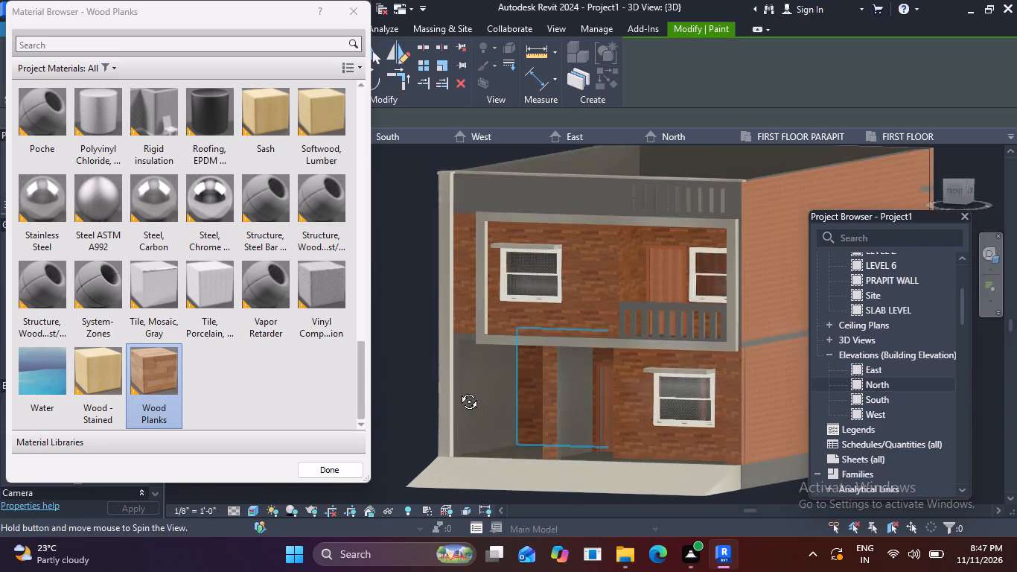
{"action": "middle_click_drag", "start_coordinate": [458, 390], "coordinate": [461, 387]}
{"action": "left_click", "coordinate": [467, 375]}
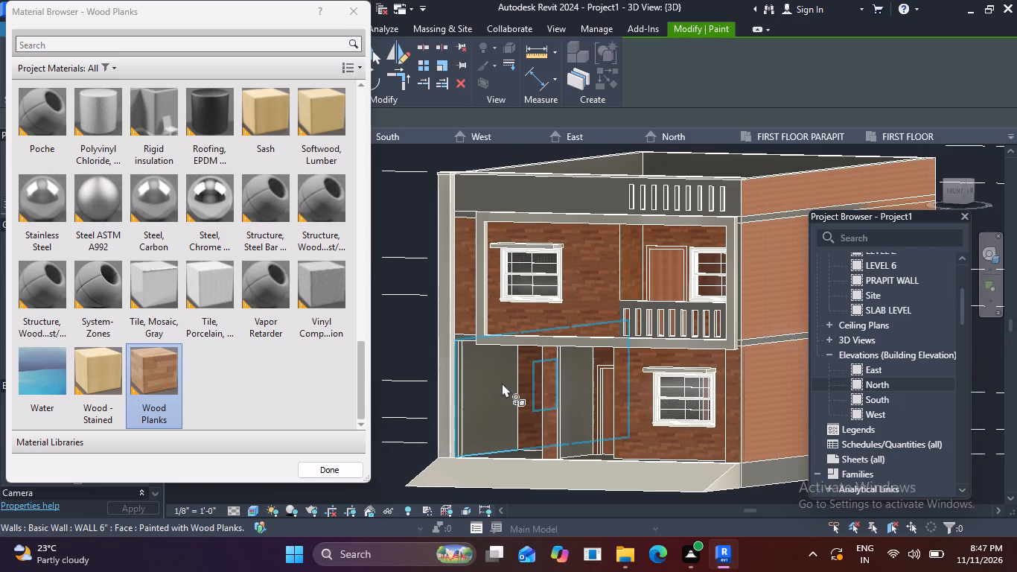
{"action": "left_click", "coordinate": [502, 382]}
{"action": "left_click", "coordinate": [567, 394]}
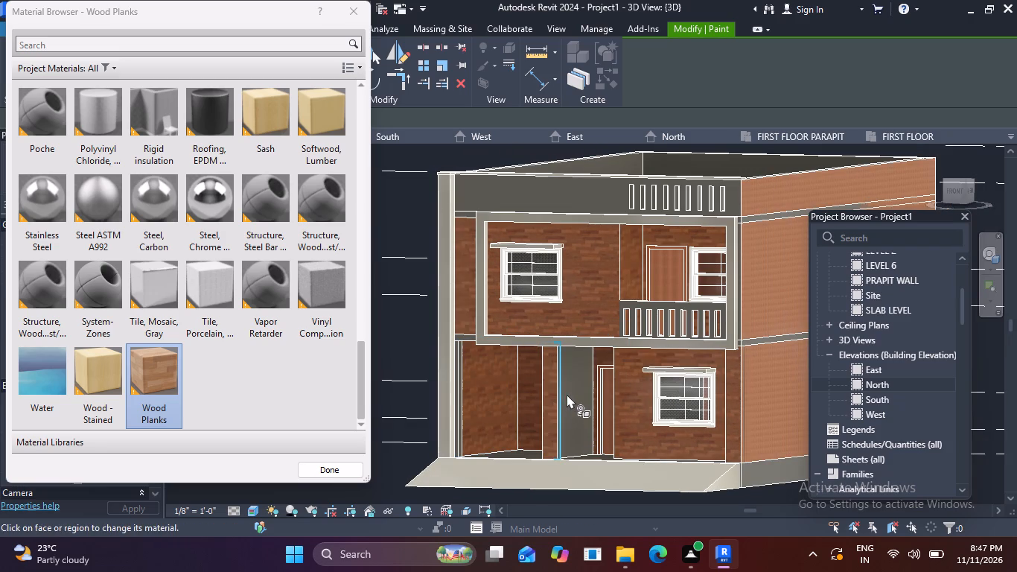
{"action": "left_click", "coordinate": [574, 389]}
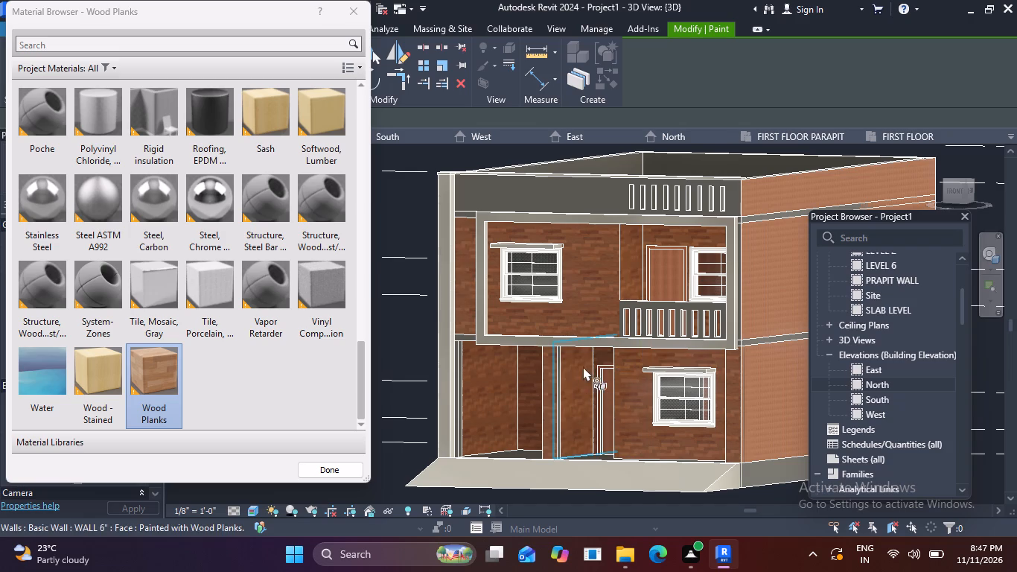
Paint the outer face of the front parapet with 1 wall paint.
{"action": "scroll", "coordinate": [584, 333], "scroll_direction": "down", "scroll_amount": 3}
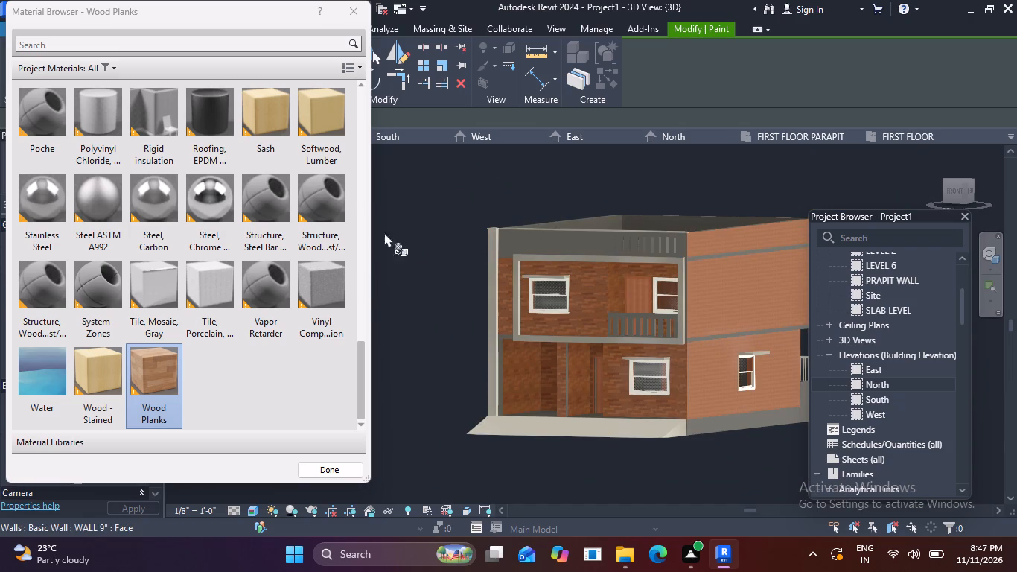
{"action": "scroll", "coordinate": [263, 165], "scroll_direction": "up", "scroll_amount": 10}
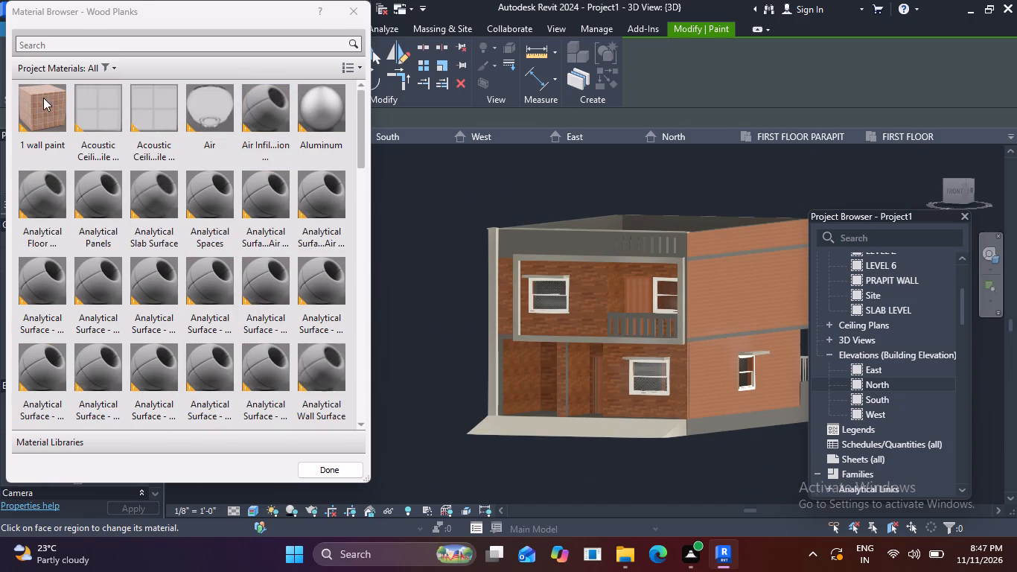
{"action": "left_click", "coordinate": [43, 98]}
{"action": "left_click", "coordinate": [593, 236]}
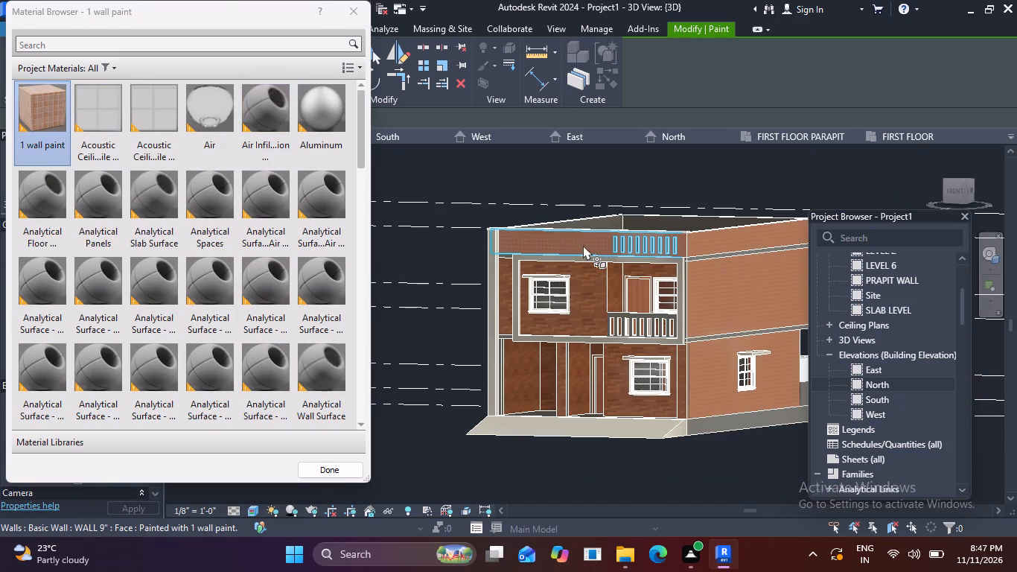
Paint the narrow wall edge faces at the outer side of the ground-floor recess opening with Wood Planks.
{"action": "scroll", "coordinate": [708, 273], "scroll_direction": "down", "scroll_amount": 2}
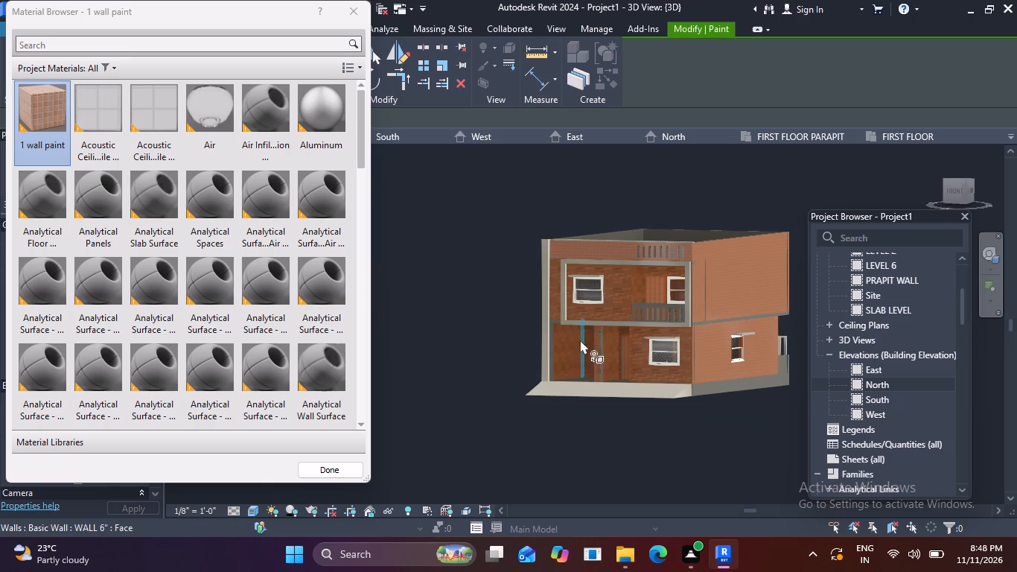
{"action": "scroll", "coordinate": [552, 357], "scroll_direction": "down", "scroll_amount": 1}
{"action": "scroll", "coordinate": [550, 351], "scroll_direction": "up", "scroll_amount": 12}
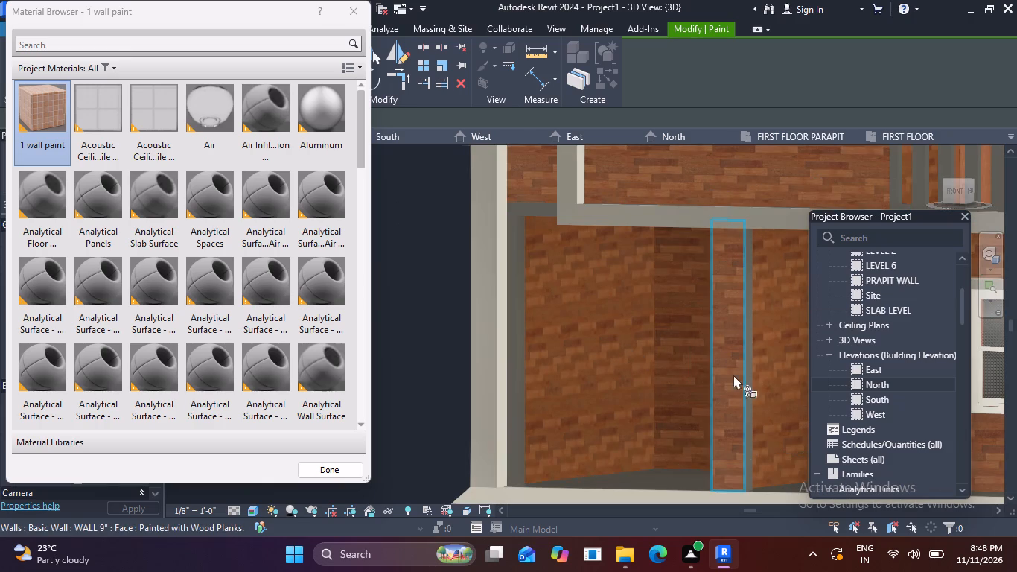
{"action": "scroll", "coordinate": [202, 183], "scroll_direction": "down", "scroll_amount": 6}
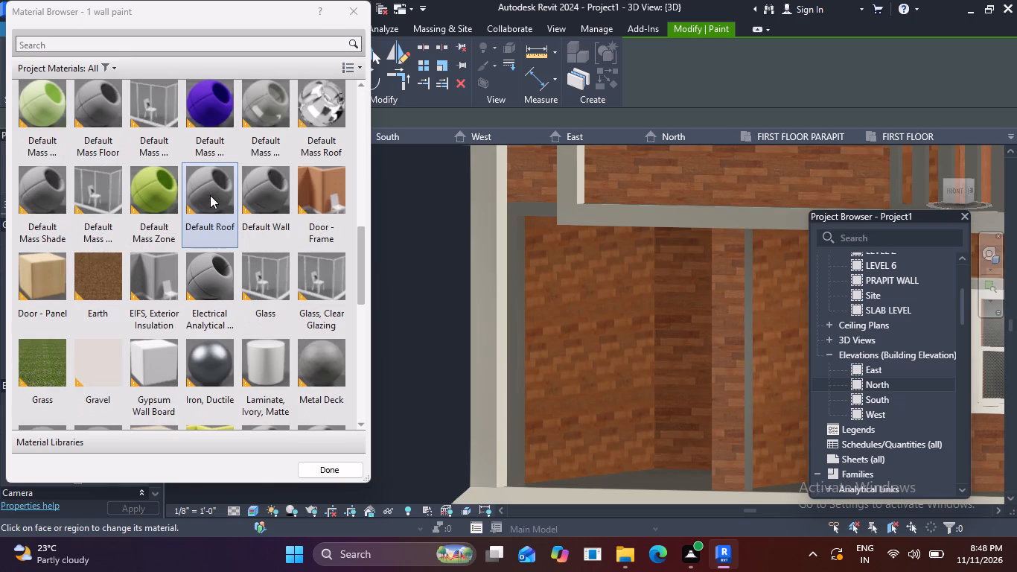
{"action": "scroll", "coordinate": [210, 195], "scroll_direction": "down", "scroll_amount": 3}
{"action": "left_click", "coordinate": [156, 371]}
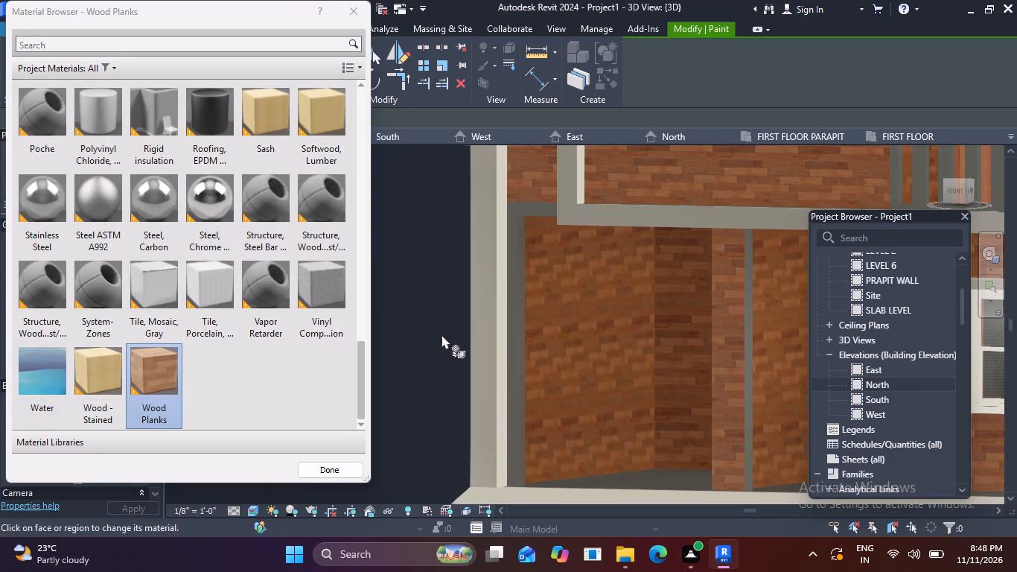
{"action": "left_click", "coordinate": [517, 325]}
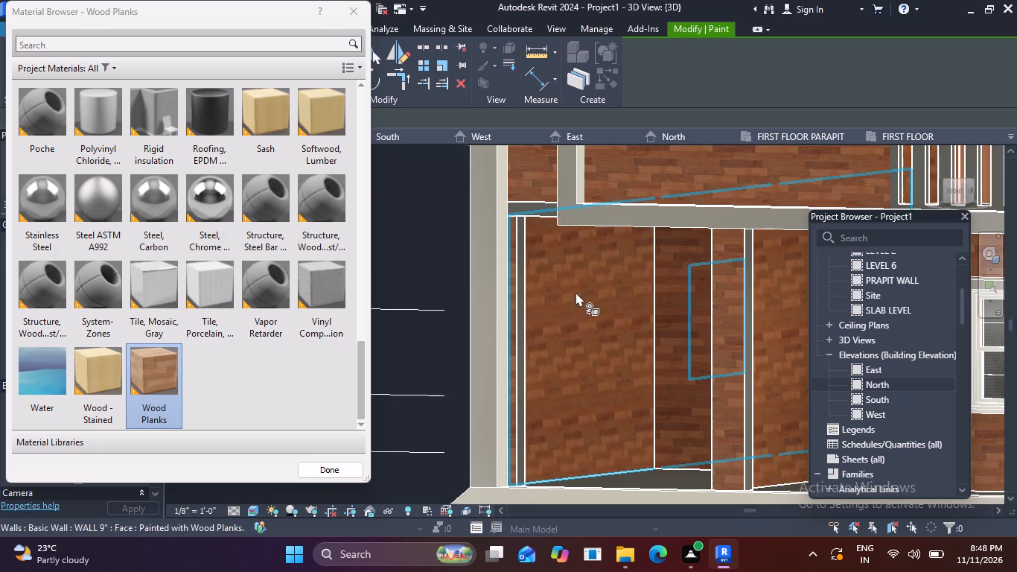
{"action": "scroll", "coordinate": [576, 292], "scroll_direction": "down", "scroll_amount": 4}
{"action": "scroll", "coordinate": [551, 277], "scroll_direction": "up", "scroll_amount": 5}
{"action": "left_click", "coordinate": [538, 278]}
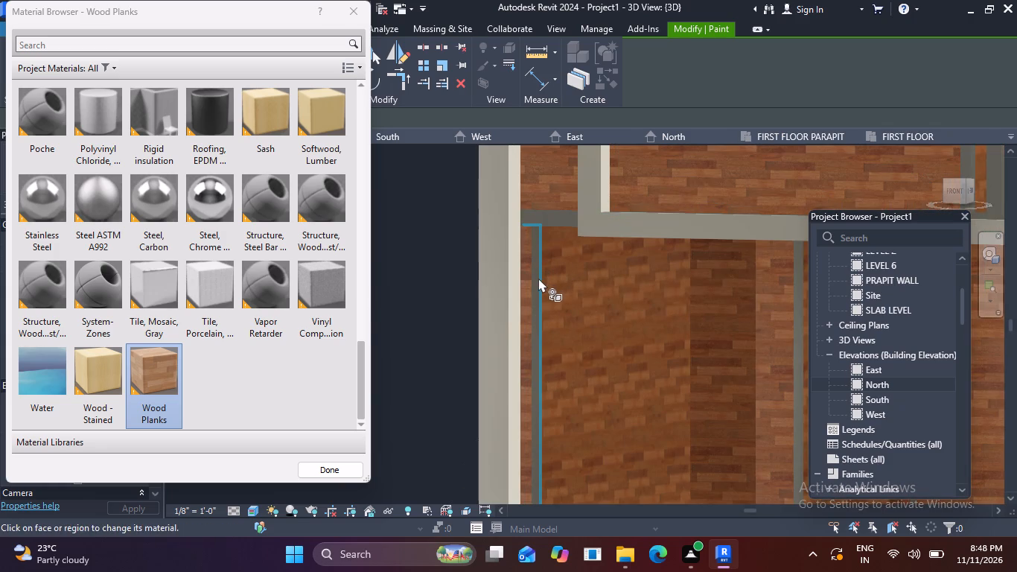
{"action": "left_click", "coordinate": [537, 276]}
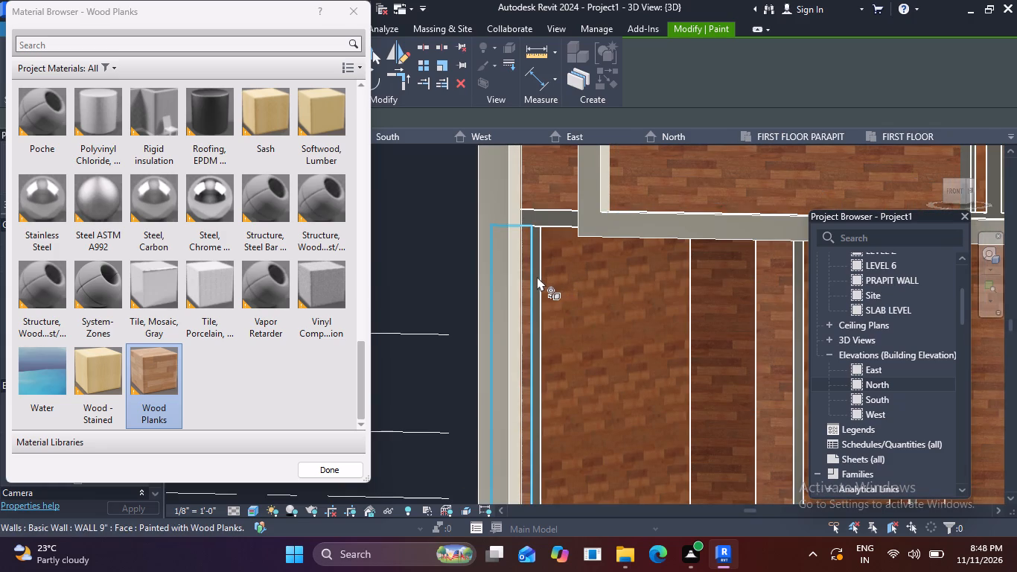
{"action": "scroll", "coordinate": [537, 275], "scroll_direction": "up", "scroll_amount": 12}
{"action": "left_click", "coordinate": [536, 249]}
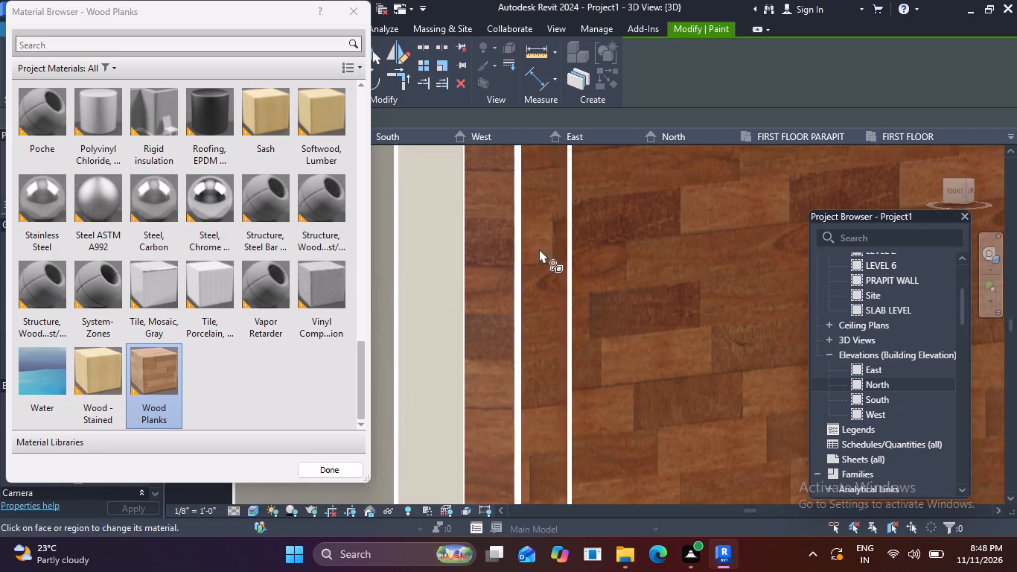
{"action": "scroll", "coordinate": [568, 239], "scroll_direction": "down", "scroll_amount": 7}
{"action": "scroll", "coordinate": [628, 261], "scroll_direction": "down", "scroll_amount": 8}
{"action": "middle_click_drag", "start_coordinate": [709, 276], "coordinate": [499, 229]}
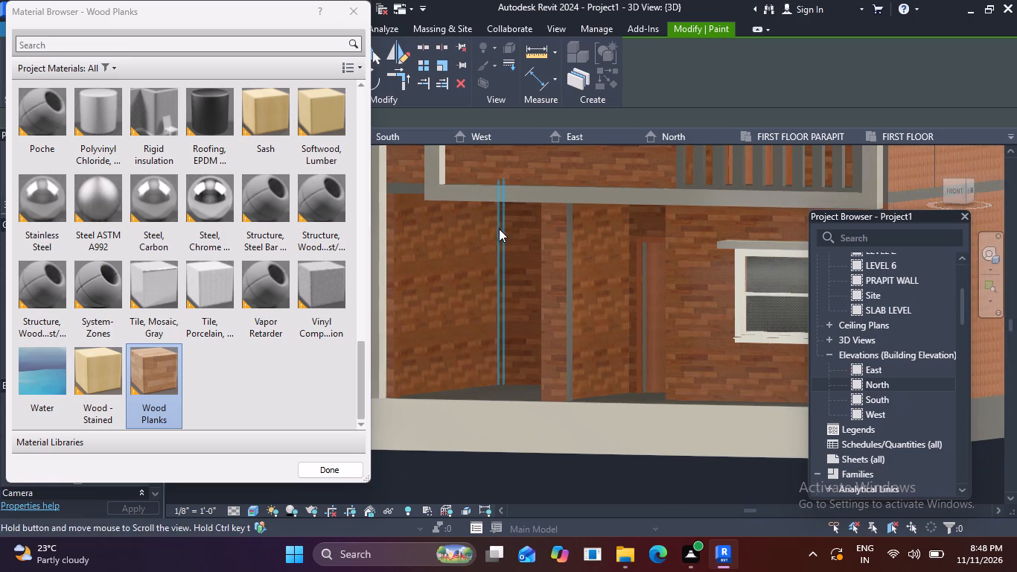
Paint the remaining narrow grey wall edge face between the ground-floor recess and the door entrance with Wood Planks.
{"action": "scroll", "coordinate": [565, 290], "scroll_direction": "up", "scroll_amount": 13}
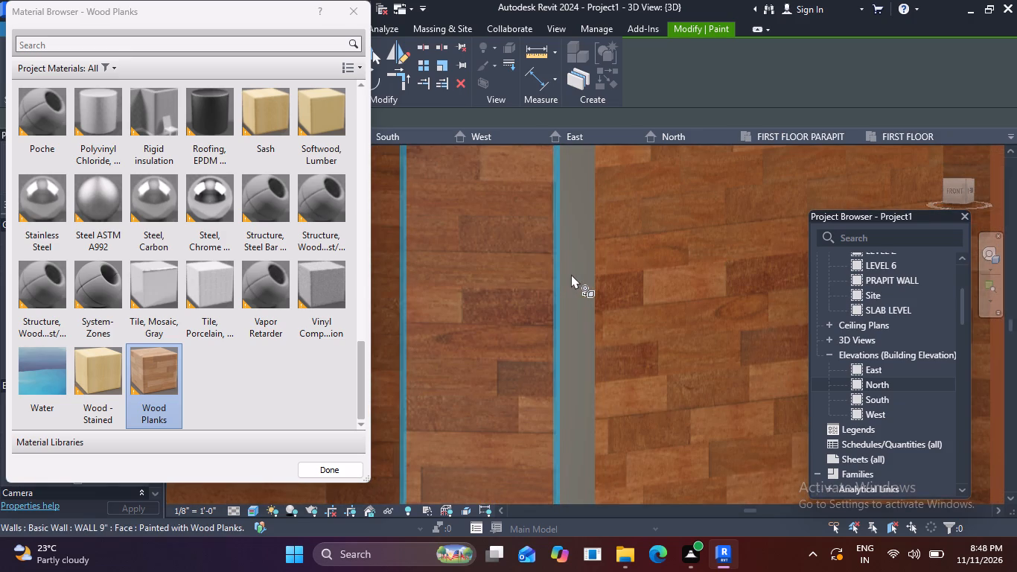
{"action": "left_click", "coordinate": [571, 274]}
Paint the side face of the 2' base floor slab below the window side wall with the Door - Frame material.
{"action": "scroll", "coordinate": [608, 260], "scroll_direction": "down", "scroll_amount": 12}
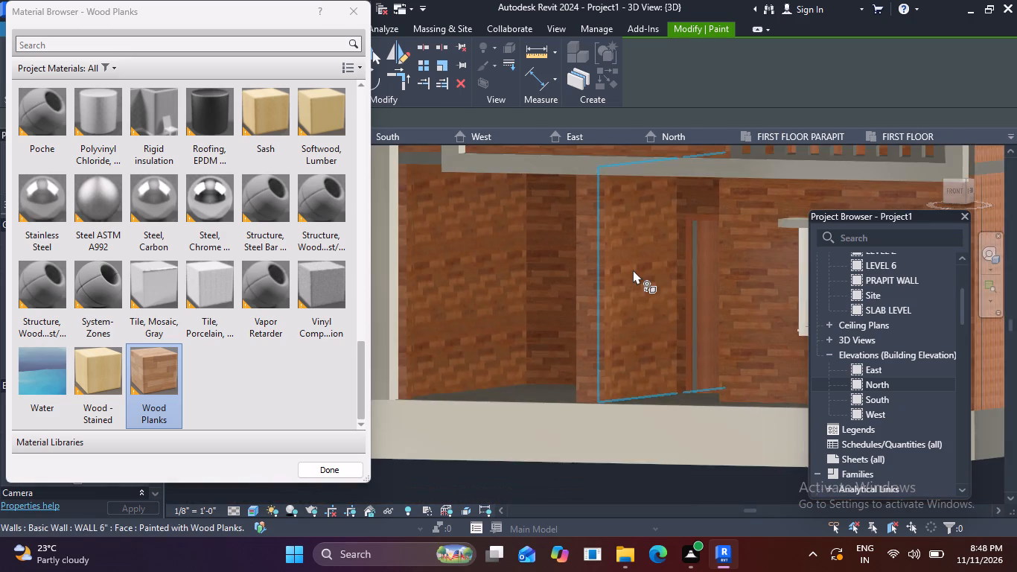
{"action": "scroll", "coordinate": [633, 270], "scroll_direction": "down", "scroll_amount": 3}
{"action": "middle_click_drag", "start_coordinate": [648, 279], "coordinate": [584, 279]}
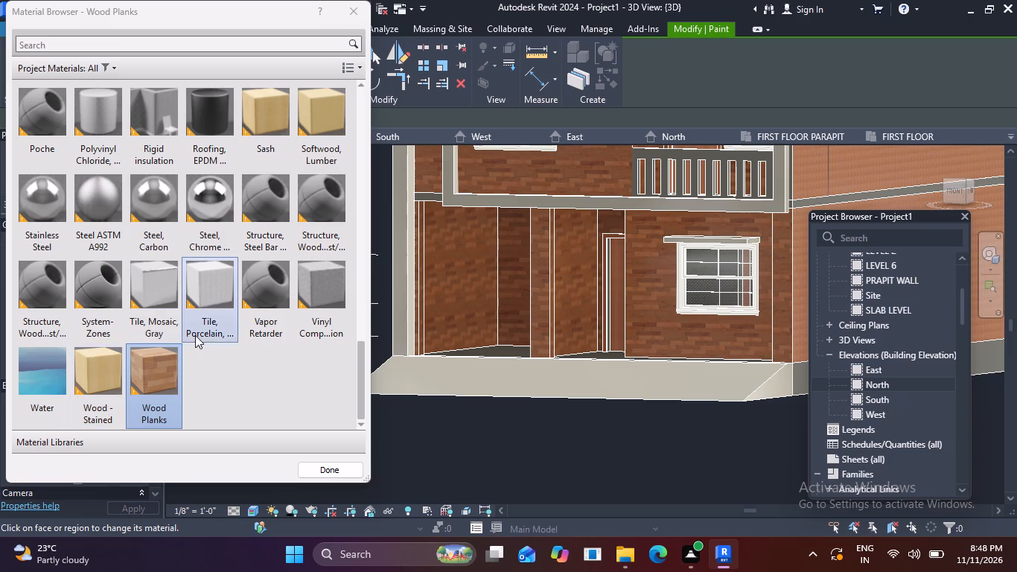
{"action": "scroll", "coordinate": [251, 284], "scroll_direction": "up", "scroll_amount": 3}
{"action": "scroll", "coordinate": [264, 279], "scroll_direction": "down", "scroll_amount": 3}
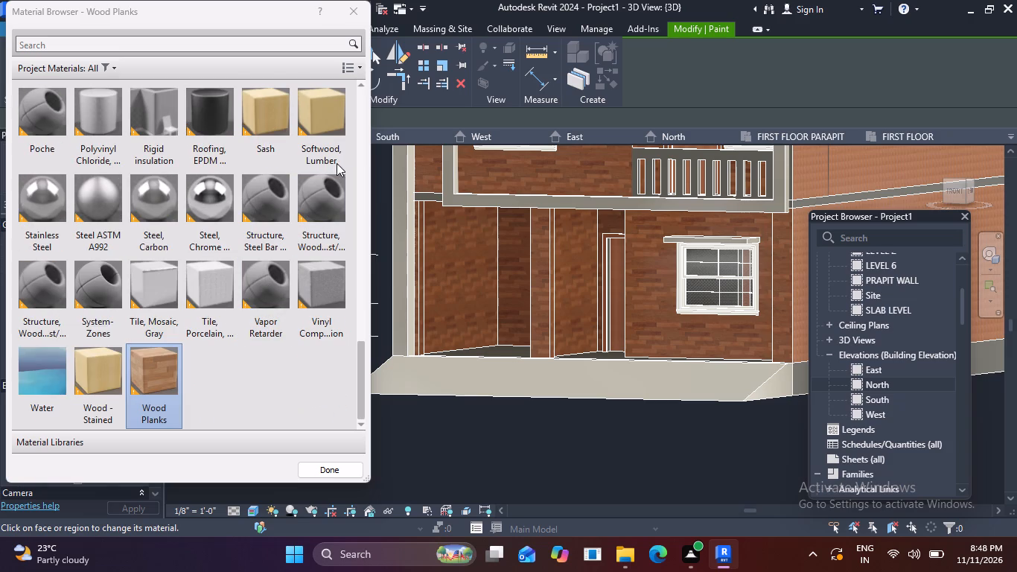
{"action": "scroll", "coordinate": [253, 160], "scroll_direction": "up", "scroll_amount": 3}
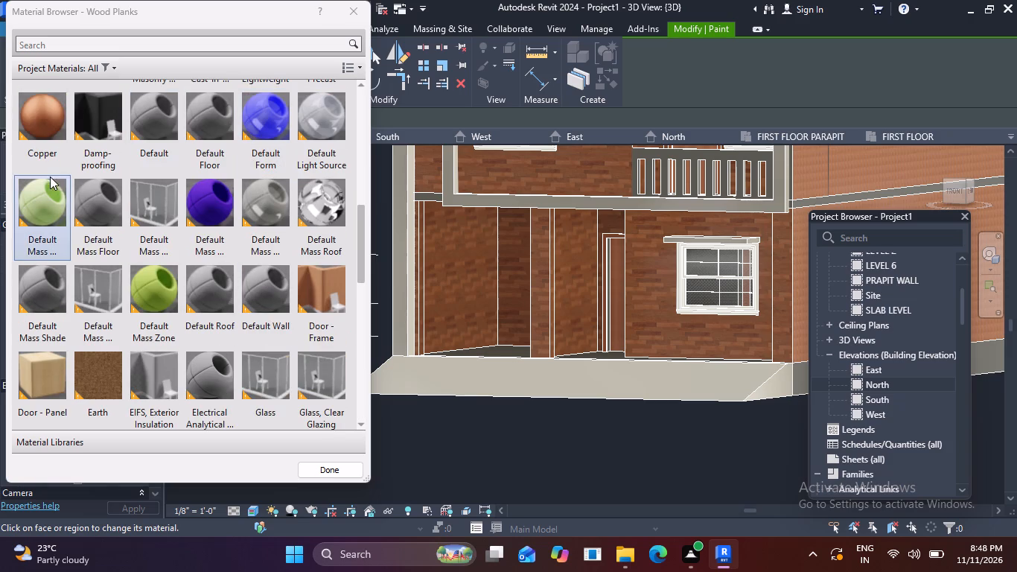
{"action": "scroll", "coordinate": [212, 165], "scroll_direction": "up", "scroll_amount": 2}
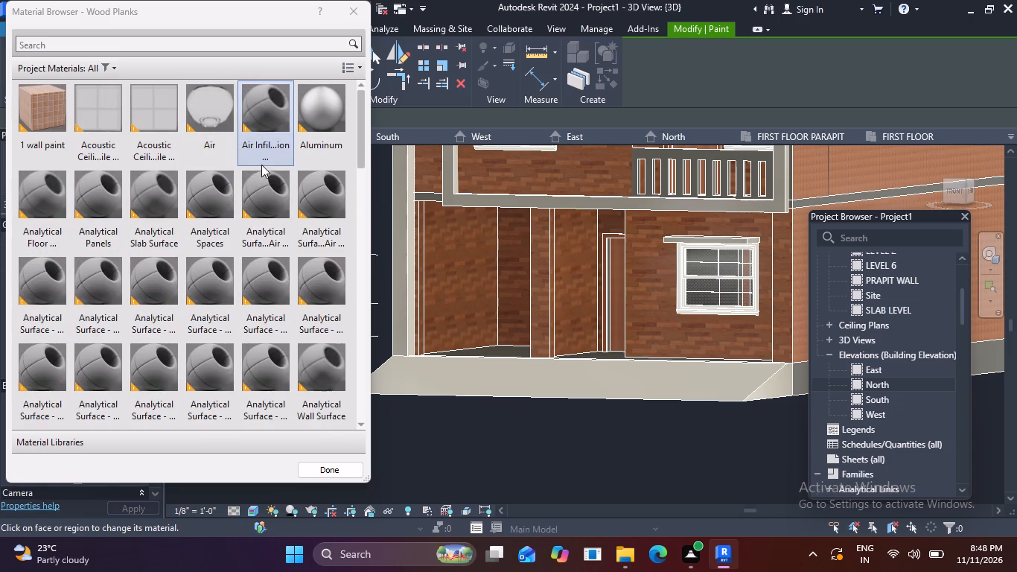
{"action": "scroll", "coordinate": [246, 194], "scroll_direction": "down", "scroll_amount": 2}
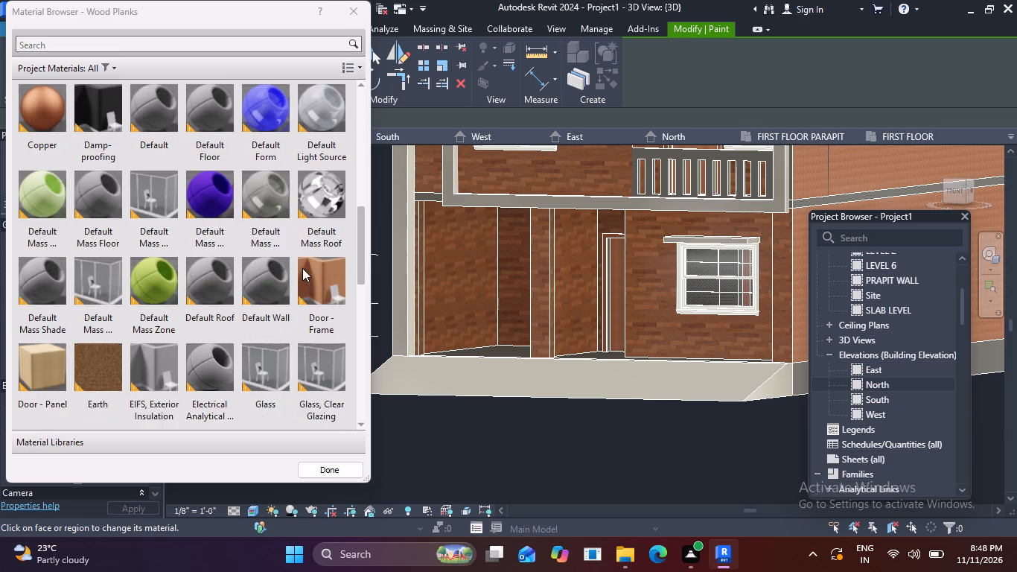
{"action": "left_click", "coordinate": [308, 271]}
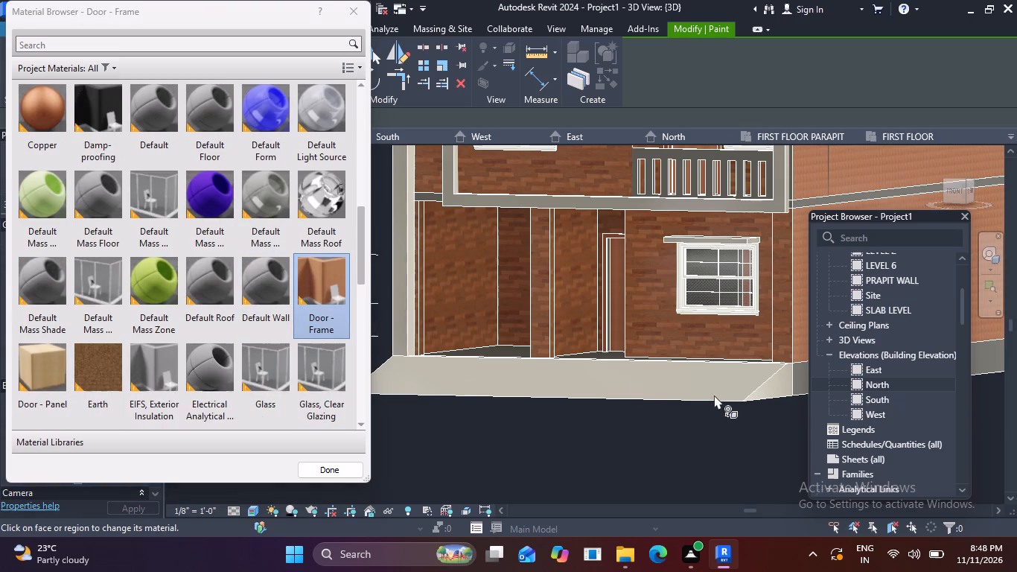
{"action": "right_click_drag", "start_coordinate": [592, 365], "coordinate": [396, 361]}
{"action": "middle_click_drag", "start_coordinate": [583, 365], "coordinate": [366, 358]}
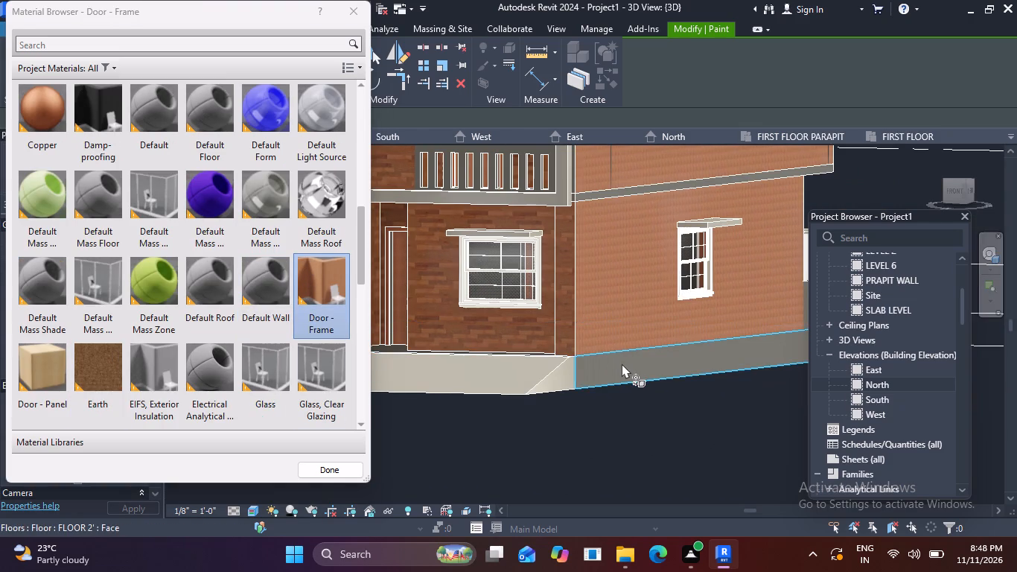
{"action": "left_click", "coordinate": [622, 363]}
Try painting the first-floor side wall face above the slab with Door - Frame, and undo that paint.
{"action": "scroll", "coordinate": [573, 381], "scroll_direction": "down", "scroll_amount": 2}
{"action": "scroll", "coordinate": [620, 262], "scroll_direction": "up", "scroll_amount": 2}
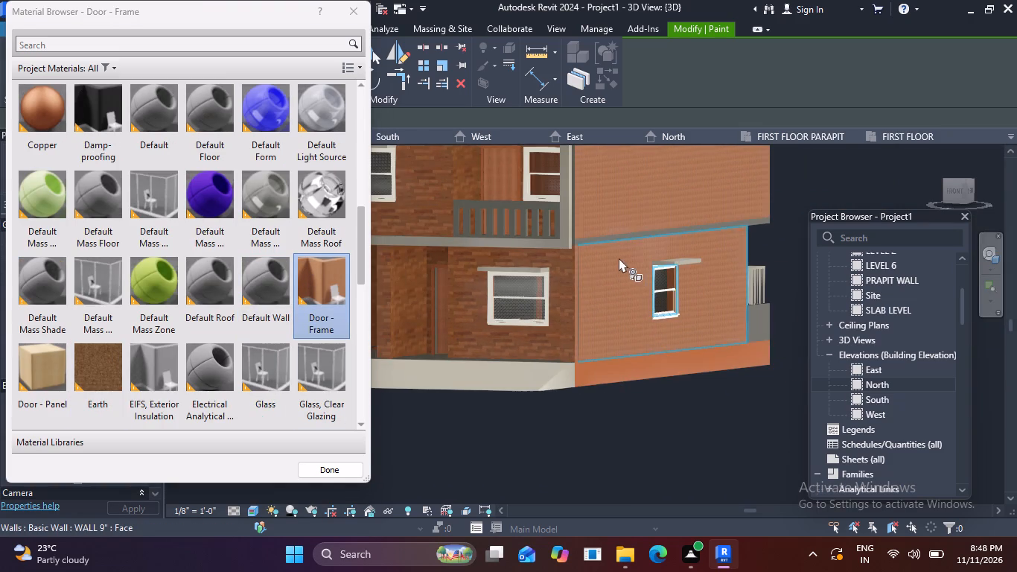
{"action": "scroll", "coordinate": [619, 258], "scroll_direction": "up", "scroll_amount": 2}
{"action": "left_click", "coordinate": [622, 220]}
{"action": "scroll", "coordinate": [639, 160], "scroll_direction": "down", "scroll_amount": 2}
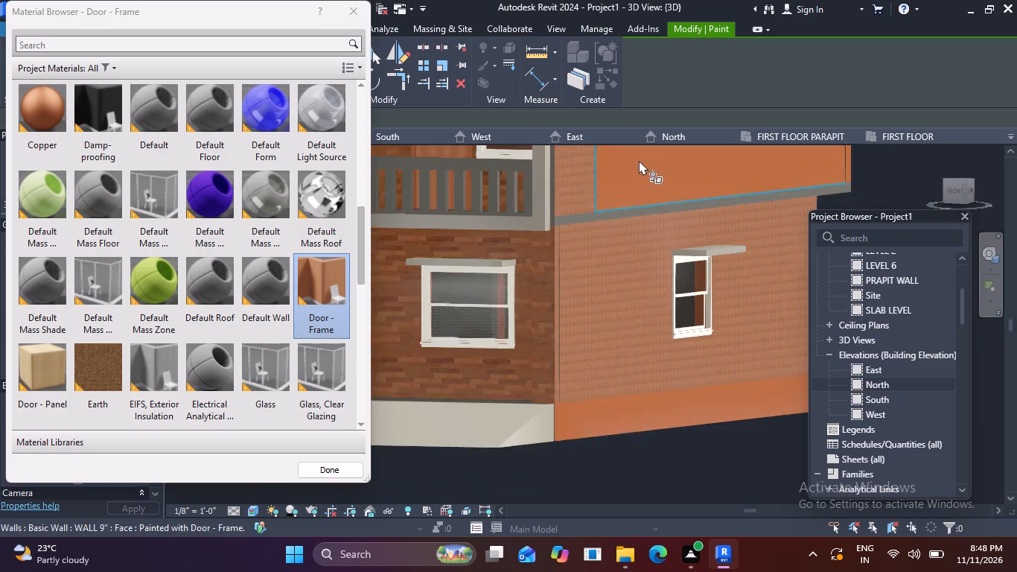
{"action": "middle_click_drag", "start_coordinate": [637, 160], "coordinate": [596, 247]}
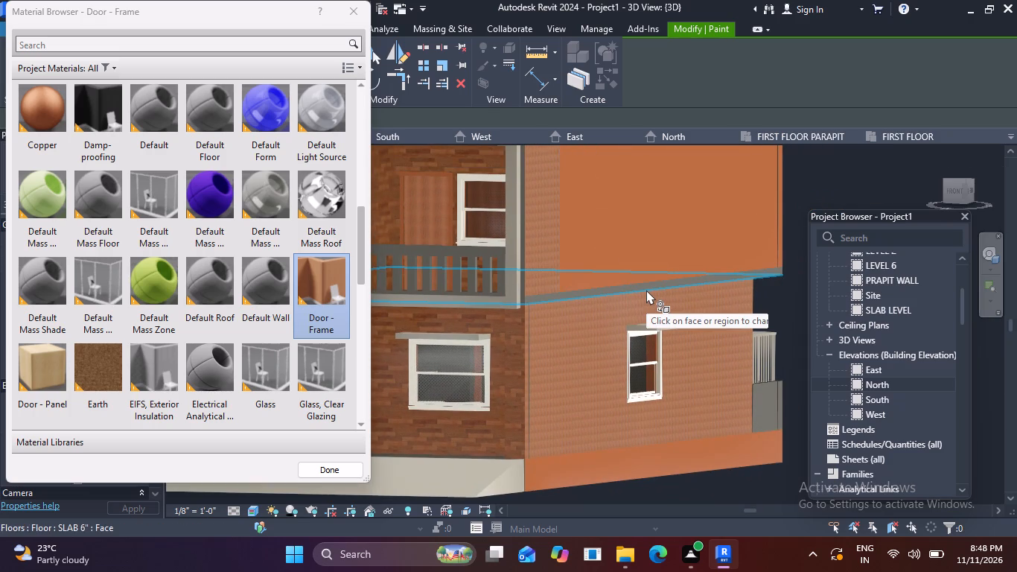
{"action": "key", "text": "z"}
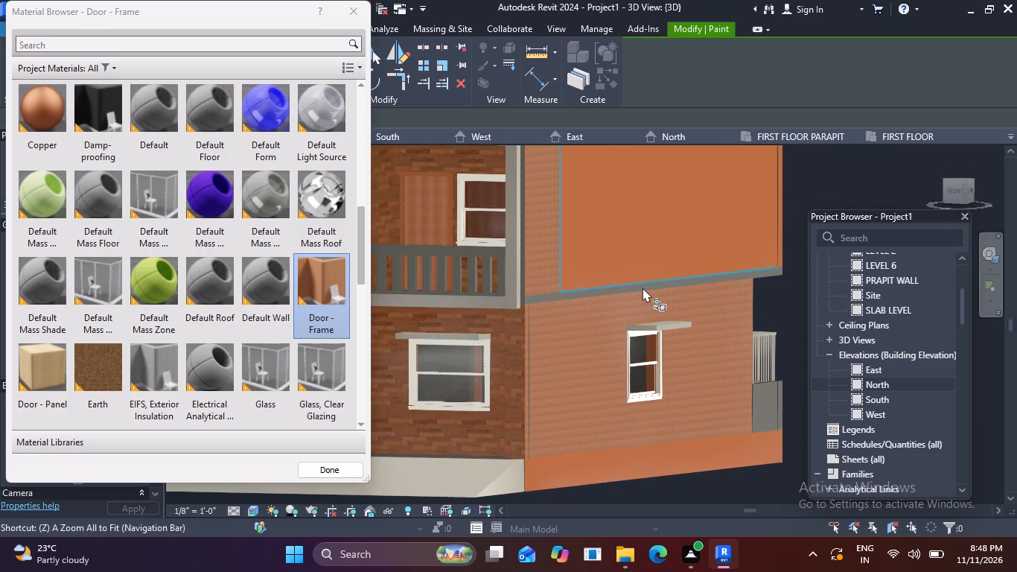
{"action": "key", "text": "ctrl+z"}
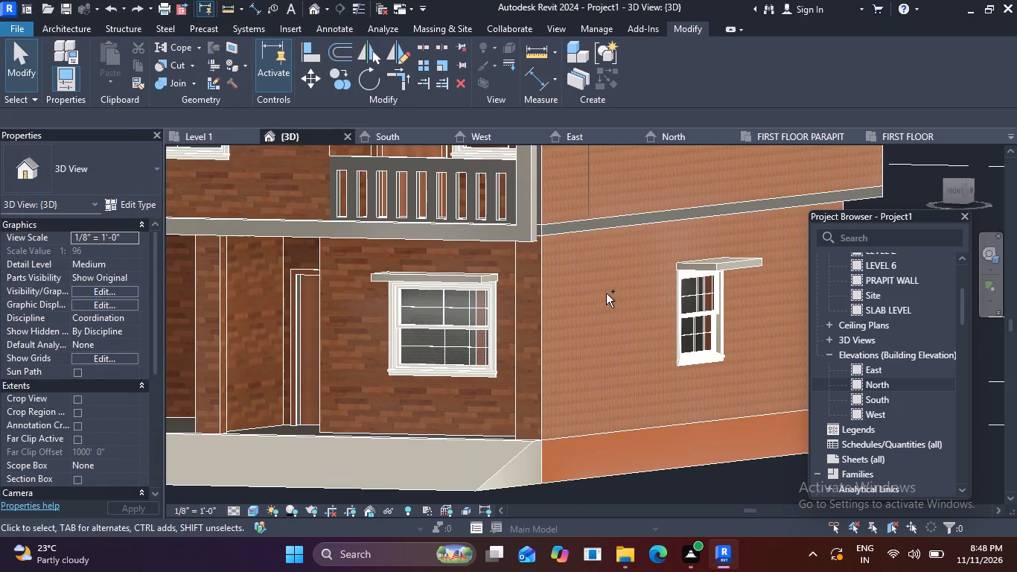
Examine the painted house from the side corner, from above and straight from the front to check the finishes.
{"action": "middle_click_drag", "start_coordinate": [619, 259], "coordinate": [622, 292]}
{"action": "scroll", "coordinate": [613, 282], "scroll_direction": "down", "scroll_amount": 5}
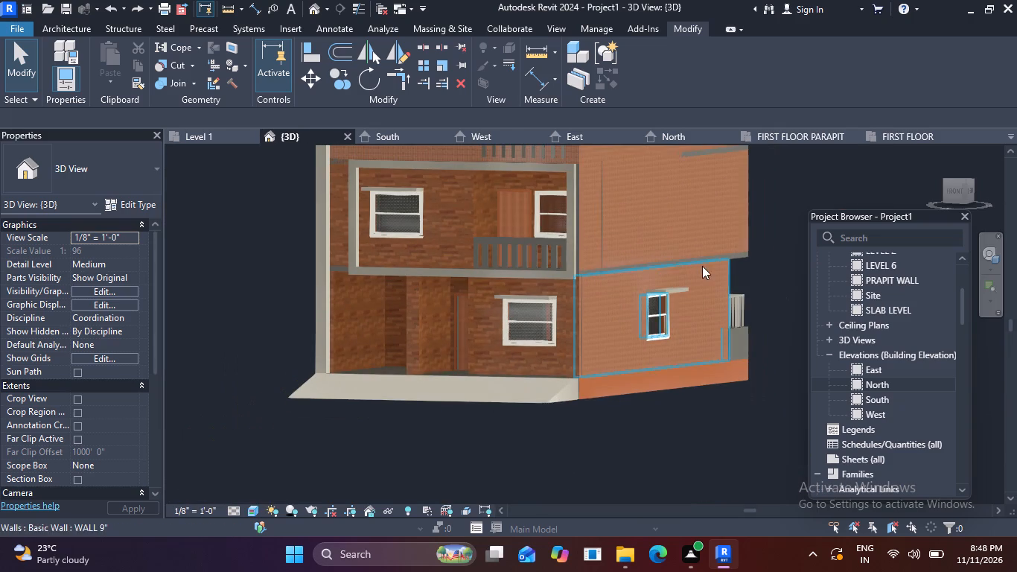
{"action": "middle_click_drag", "start_coordinate": [618, 269], "coordinate": [634, 287]}
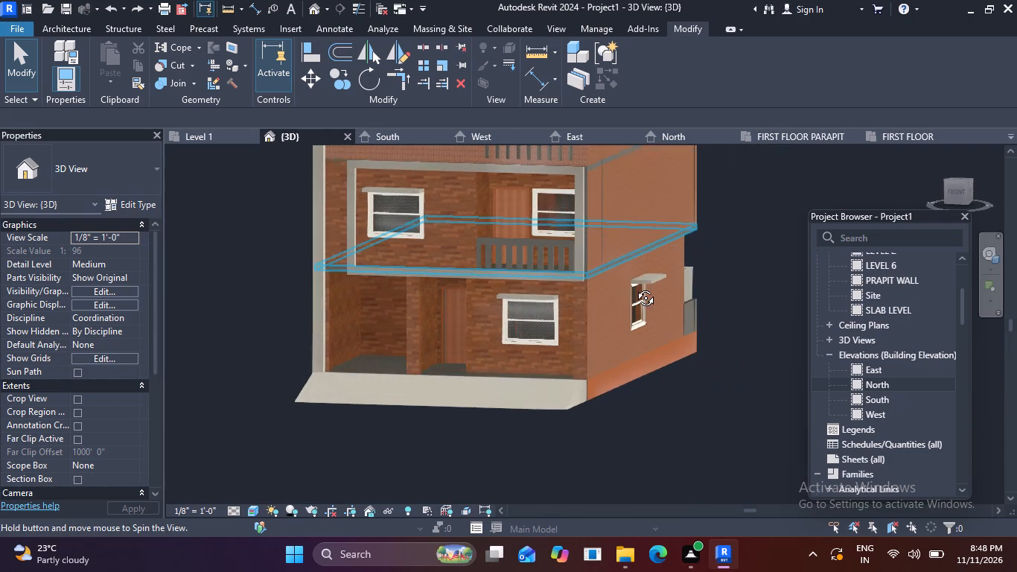
{"action": "middle_click_drag", "start_coordinate": [634, 287], "coordinate": [637, 290]}
{"action": "middle_click_drag", "start_coordinate": [631, 286], "coordinate": [688, 328]}
{"action": "middle_click_drag", "start_coordinate": [574, 308], "coordinate": [583, 311], "text": "shift"}
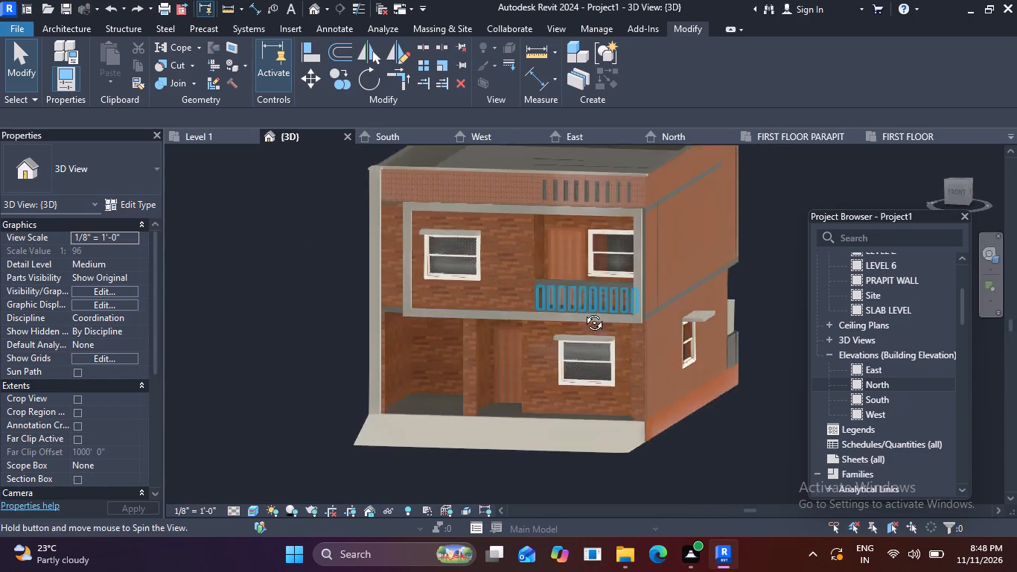
{"action": "middle_click_drag", "start_coordinate": [583, 311], "coordinate": [597, 272], "text": "shift"}
{"action": "scroll", "coordinate": [588, 215], "scroll_direction": "up", "scroll_amount": 2}
{"action": "middle_click_drag", "start_coordinate": [613, 218], "coordinate": [615, 225]}
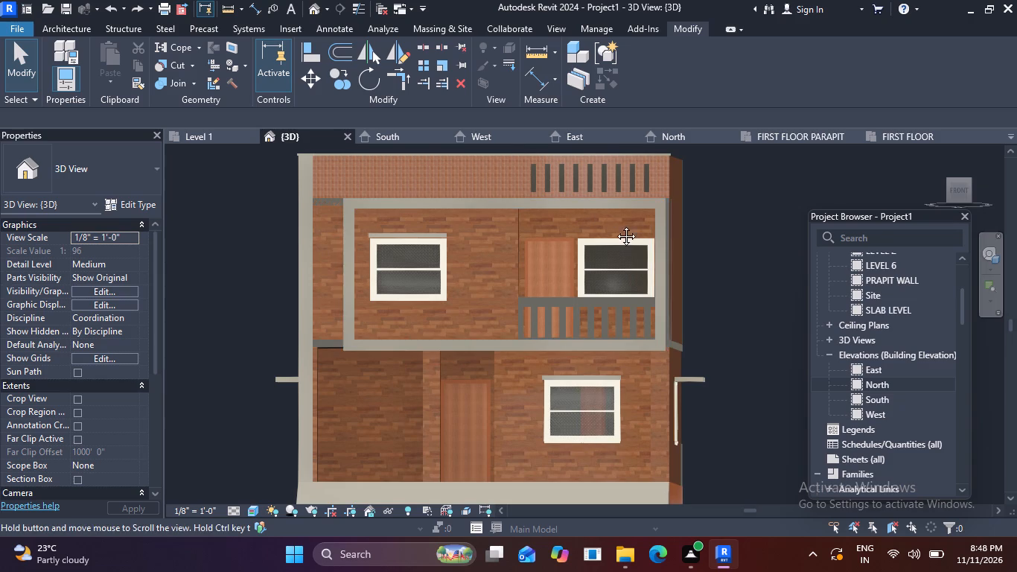
{"action": "middle_click_drag", "start_coordinate": [615, 225], "coordinate": [616, 248]}
{"action": "scroll", "coordinate": [616, 248], "scroll_direction": "down", "scroll_amount": 5}
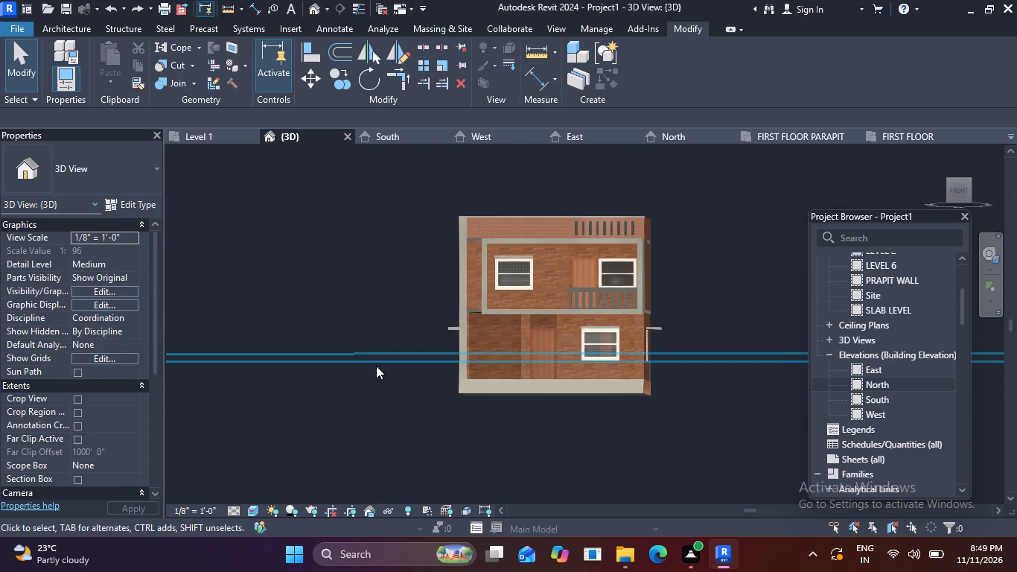
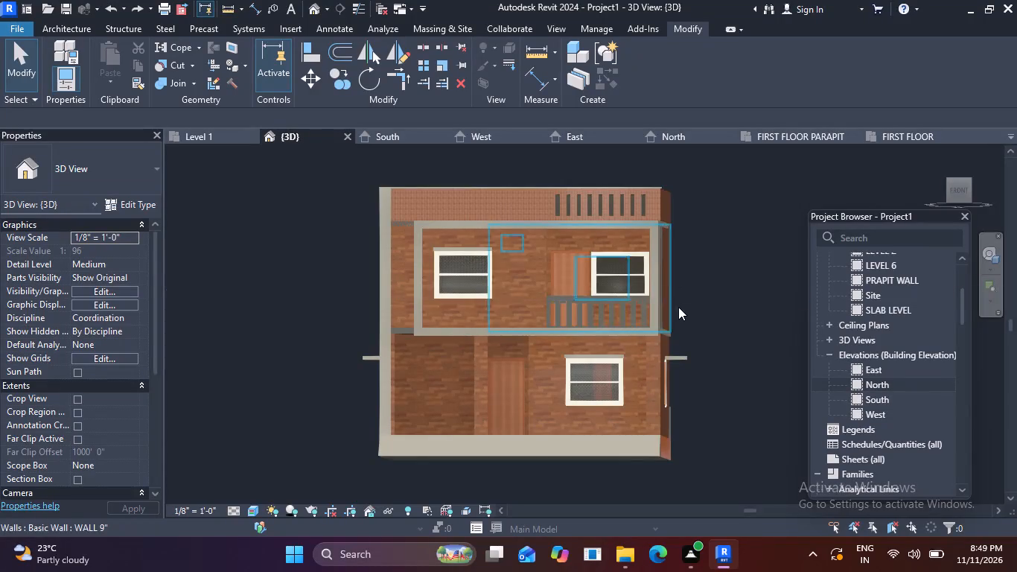
Select all the level lines beside the house and hide their category in the 3D view.
{"action": "middle_click_drag", "start_coordinate": [669, 323], "coordinate": [631, 337]}
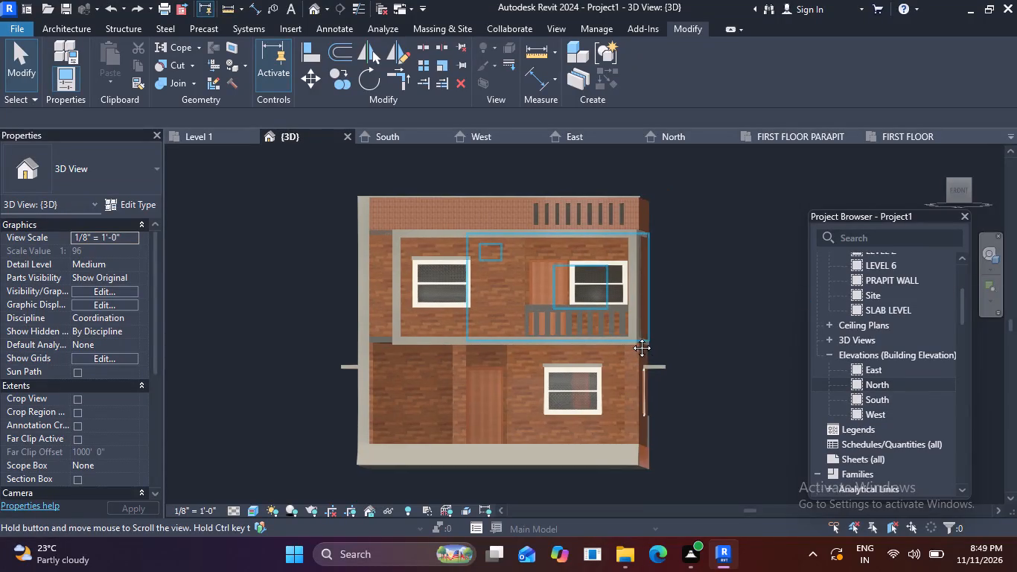
{"action": "middle_click_drag", "start_coordinate": [631, 337], "coordinate": [622, 339]}
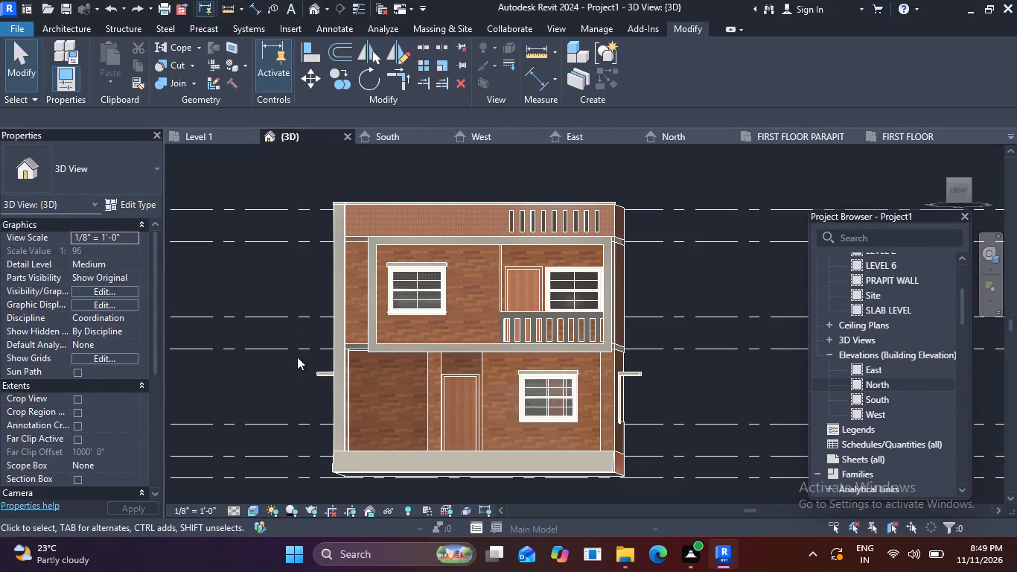
{"action": "middle_click_drag", "start_coordinate": [307, 357], "coordinate": [469, 346]}
{"action": "left_click_drag", "start_coordinate": [445, 483], "coordinate": [402, 407]}
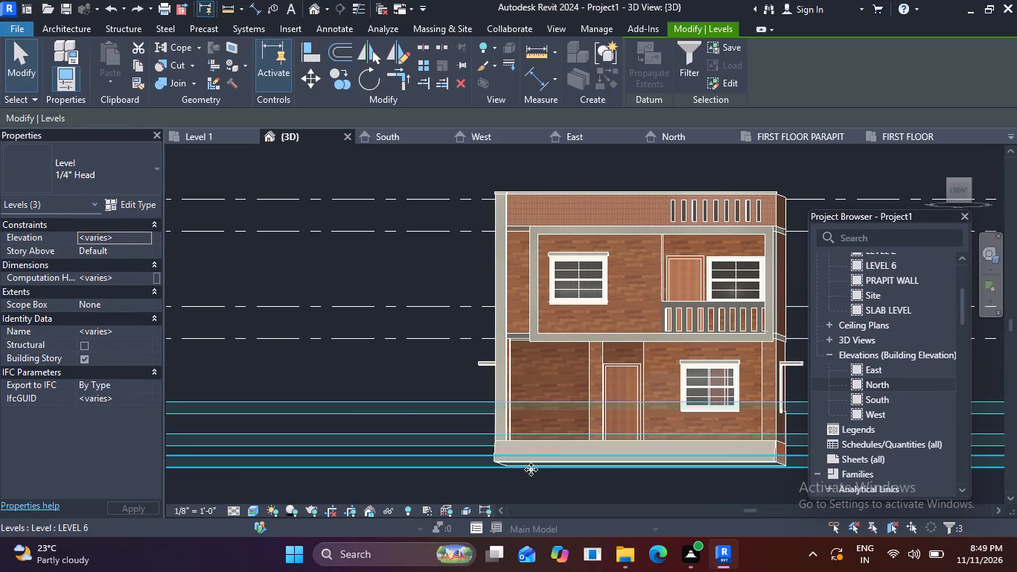
{"action": "key", "text": "Escape"}
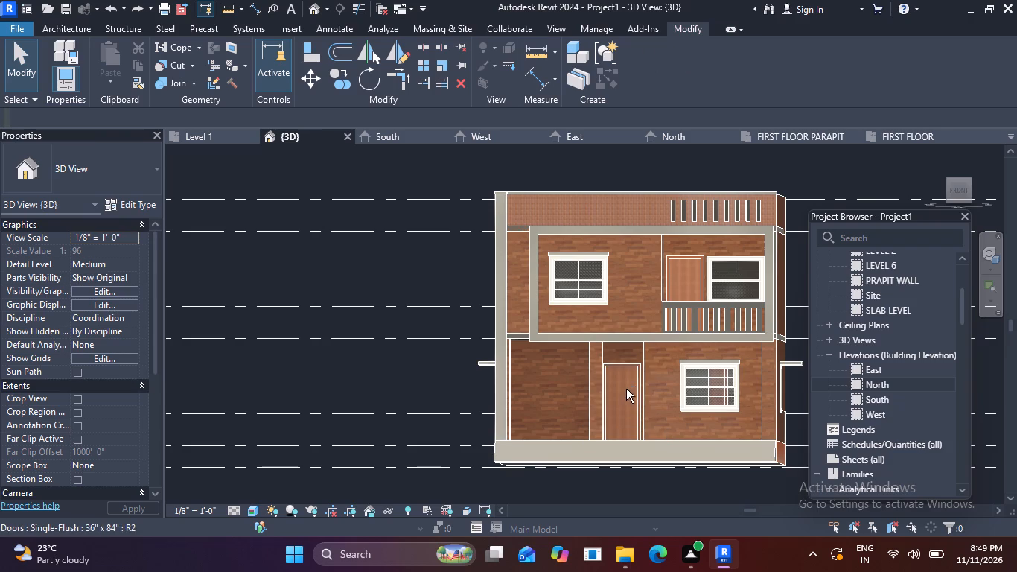
{"action": "middle_click_drag", "start_coordinate": [626, 379], "coordinate": [630, 392], "text": "shift"}
{"action": "middle_click_drag", "start_coordinate": [698, 393], "coordinate": [638, 352]}
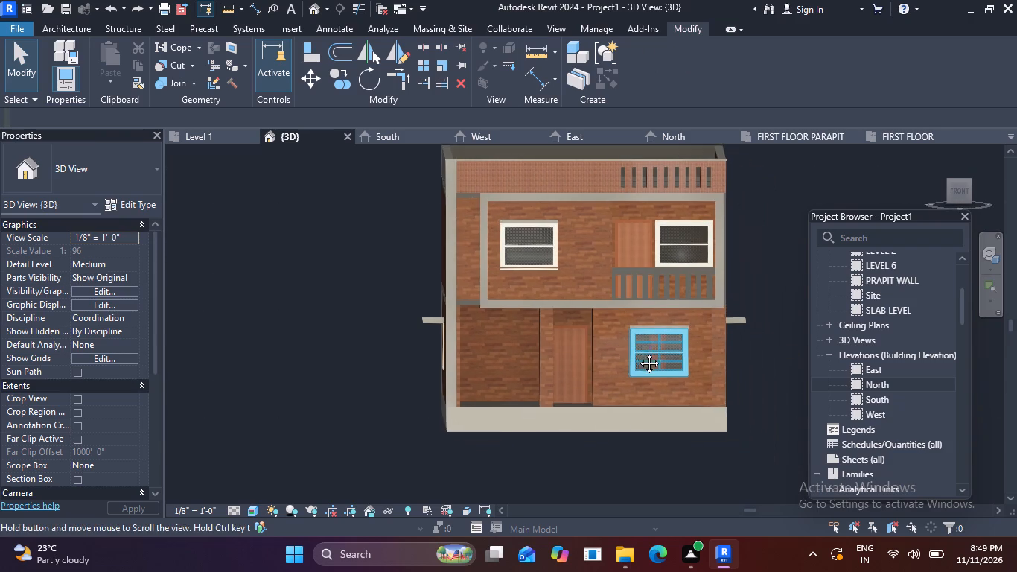
{"action": "middle_click_drag", "start_coordinate": [638, 352], "coordinate": [636, 351]}
{"action": "middle_click_drag", "start_coordinate": [645, 356], "coordinate": [644, 345], "text": "shift"}
{"action": "middle_click_drag", "start_coordinate": [651, 320], "coordinate": [656, 355]}
{"action": "middle_click_drag", "start_coordinate": [595, 349], "coordinate": [642, 363]}
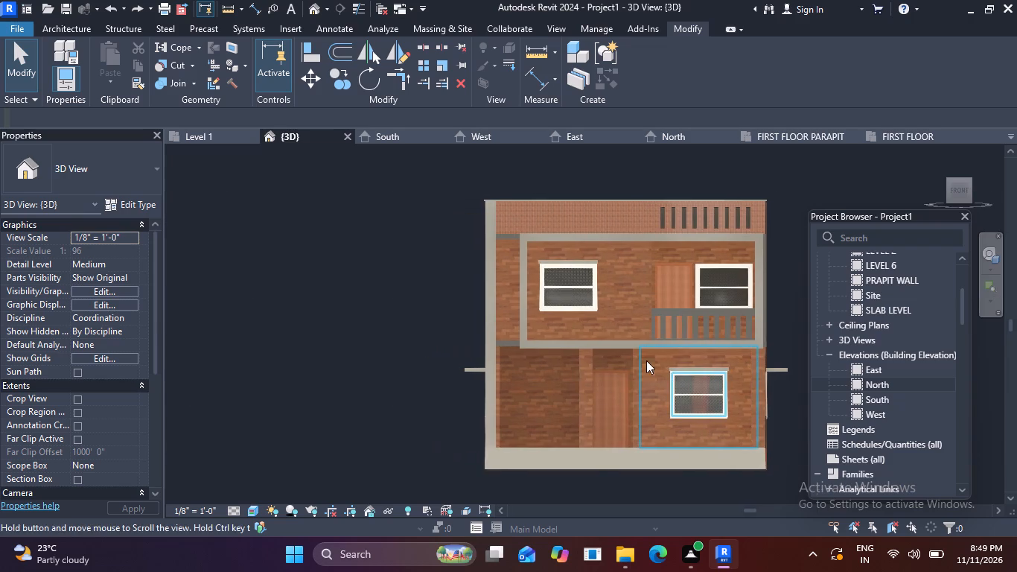
{"action": "left_click_drag", "start_coordinate": [457, 483], "coordinate": [316, 192]}
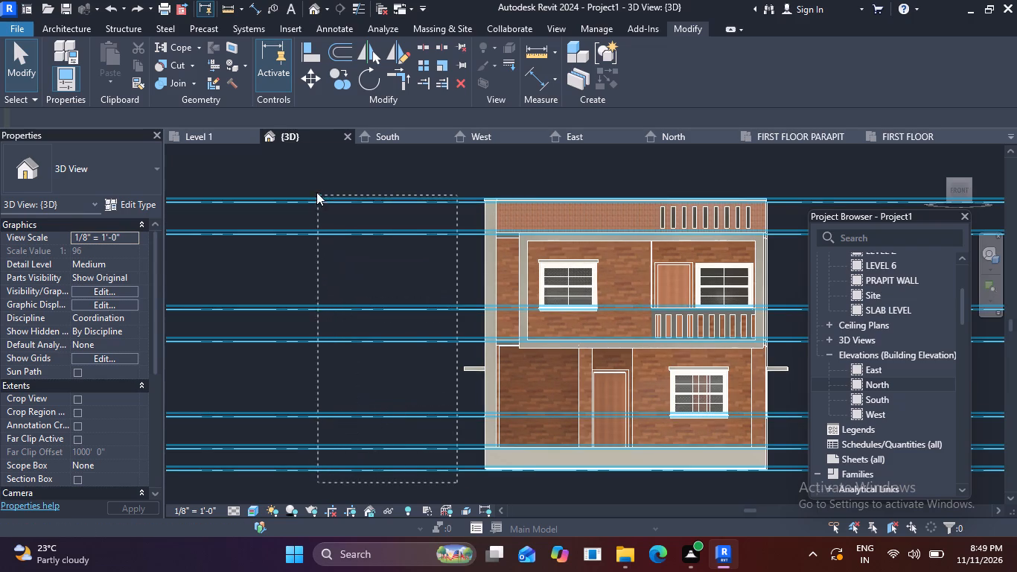
{"action": "left_click_drag", "start_coordinate": [316, 192], "coordinate": [314, 184]}
{"action": "right_click", "coordinate": [313, 182]}
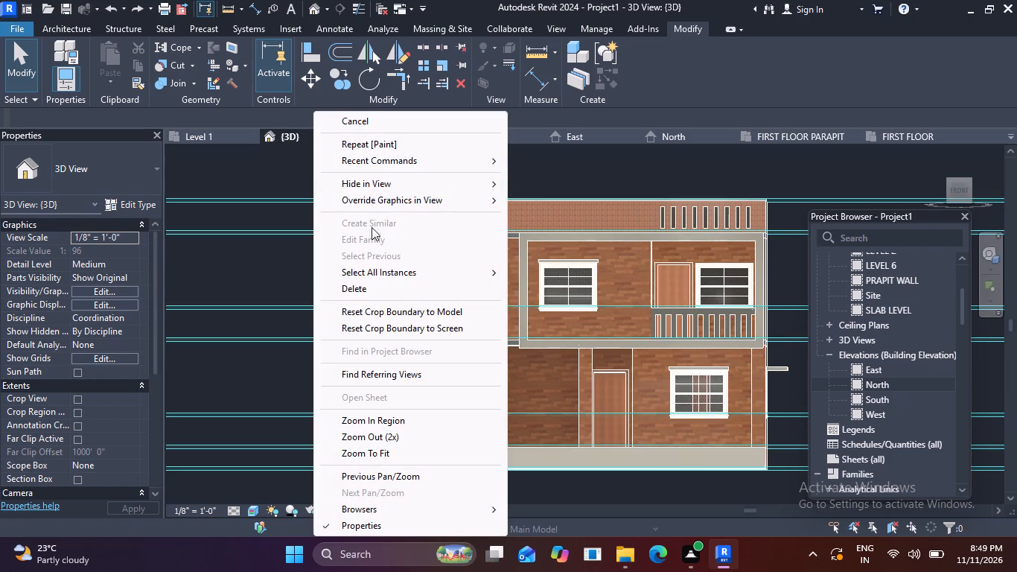
{"action": "left_click", "coordinate": [432, 189]}
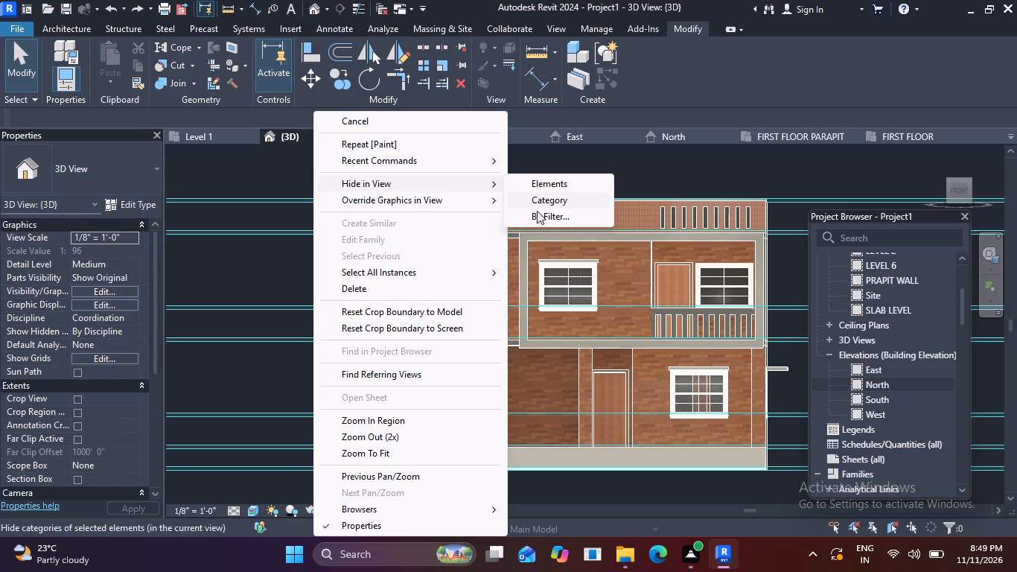
{"action": "left_click", "coordinate": [572, 197]}
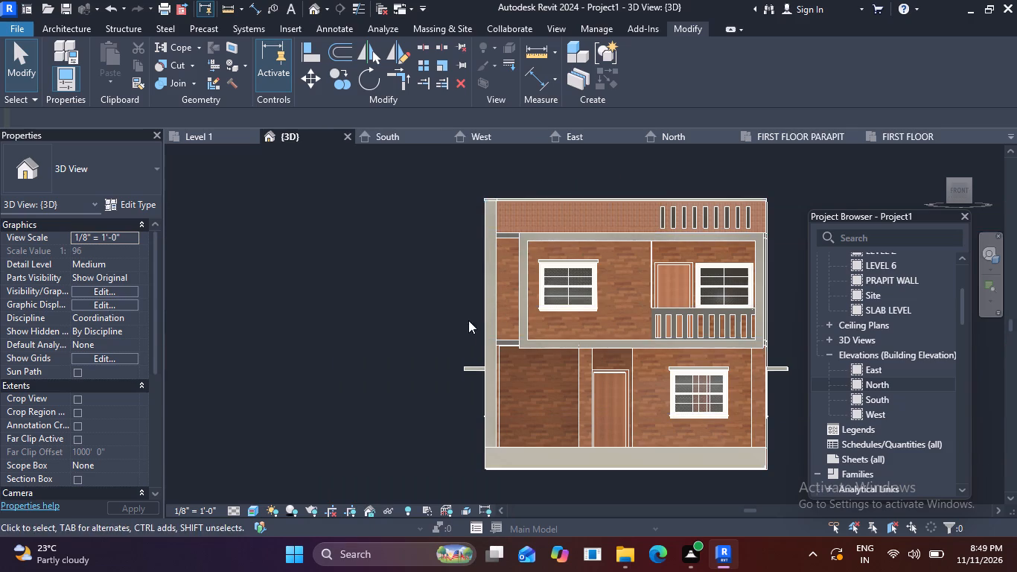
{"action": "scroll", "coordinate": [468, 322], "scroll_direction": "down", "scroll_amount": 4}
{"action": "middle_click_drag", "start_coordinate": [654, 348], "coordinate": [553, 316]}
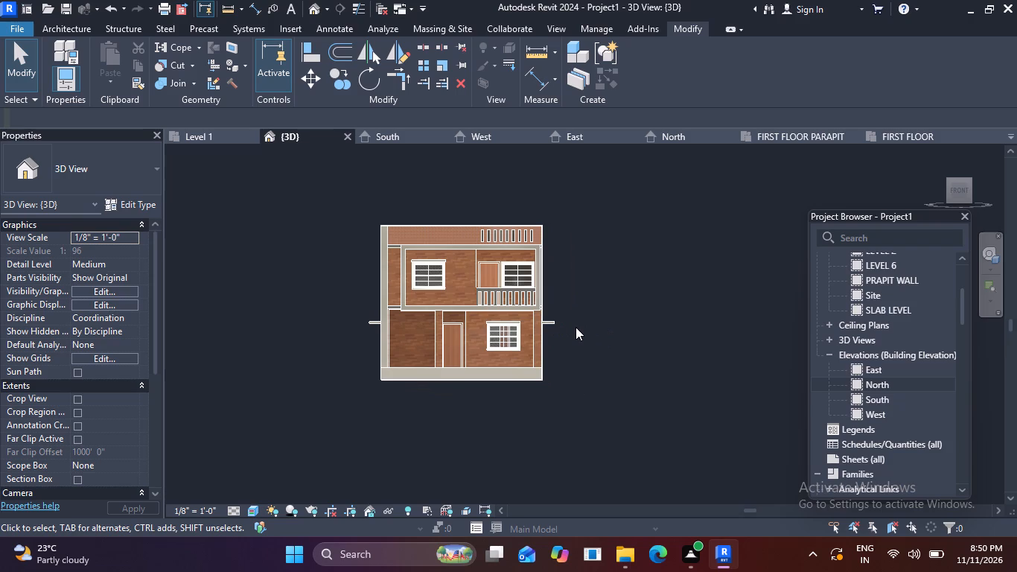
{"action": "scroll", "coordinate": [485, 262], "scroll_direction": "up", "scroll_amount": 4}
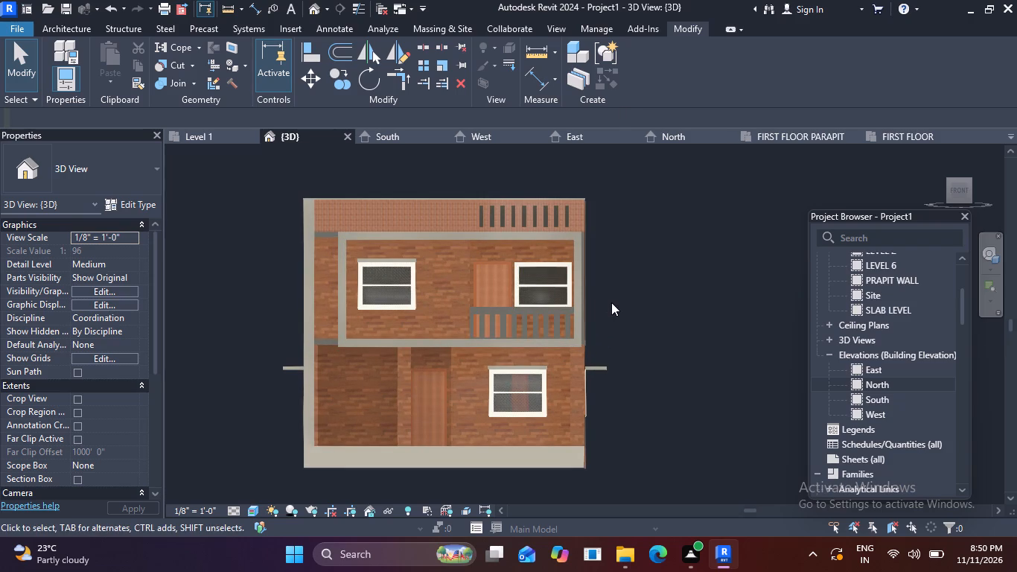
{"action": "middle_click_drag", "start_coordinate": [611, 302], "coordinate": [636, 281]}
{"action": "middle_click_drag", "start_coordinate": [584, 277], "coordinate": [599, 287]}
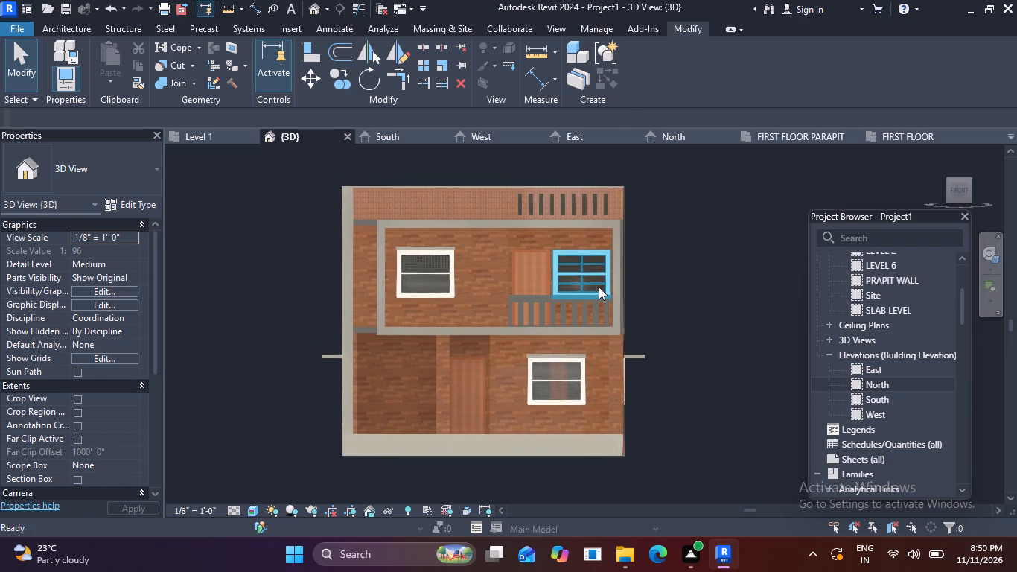
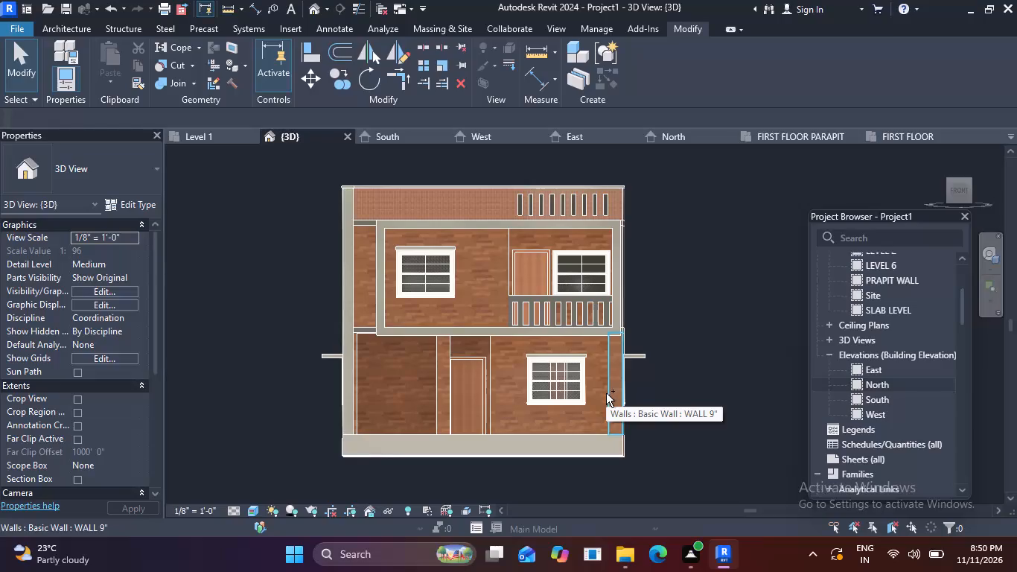
Save the project as a Revit project file named 30 in the English-Imperial folder.
{"action": "key", "text": "ctrl+s"}
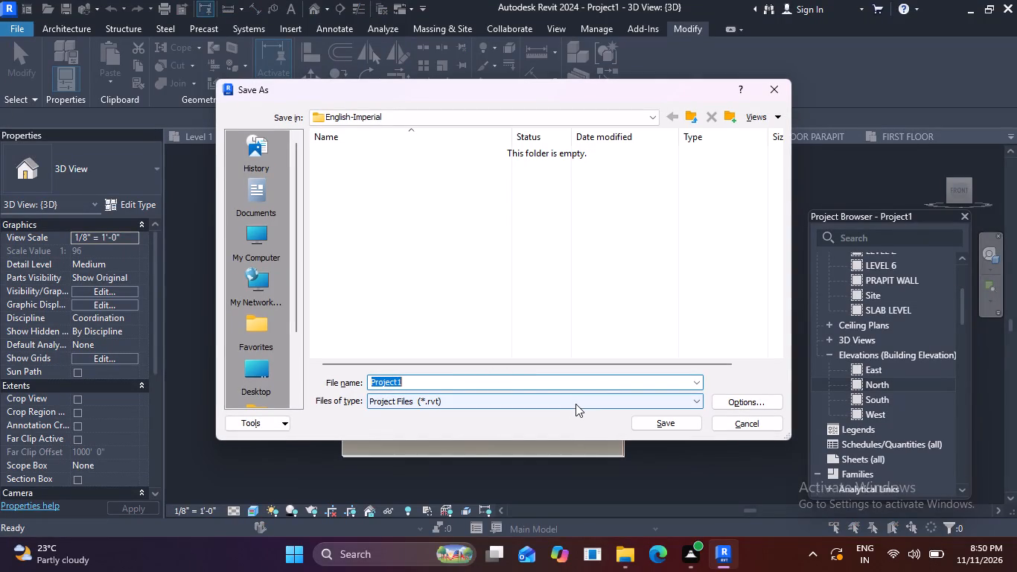
{"action": "key", "text": "BackSpace"}
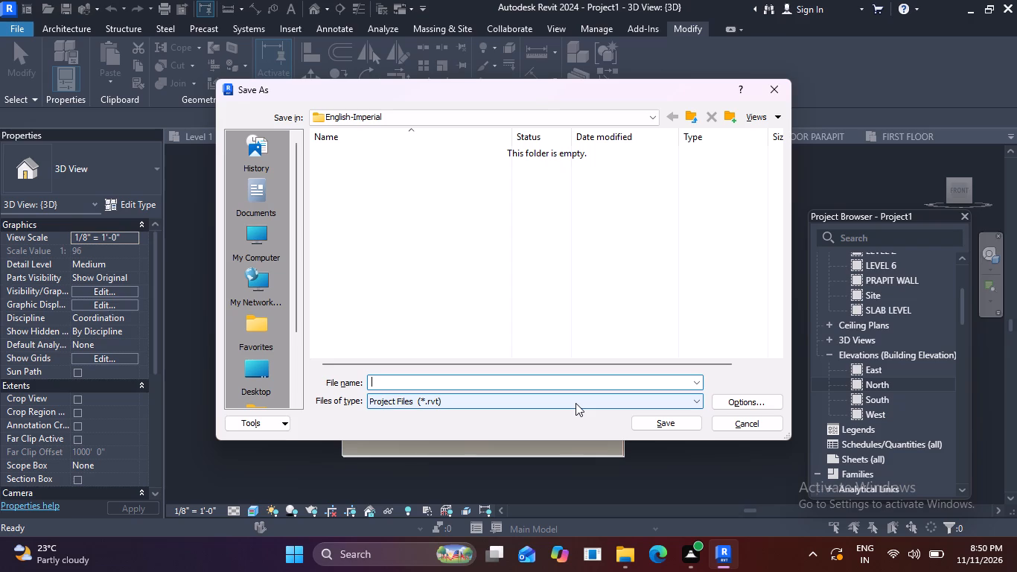
{"action": "type", "text": "30"}
{"action": "key", "text": "Return"}
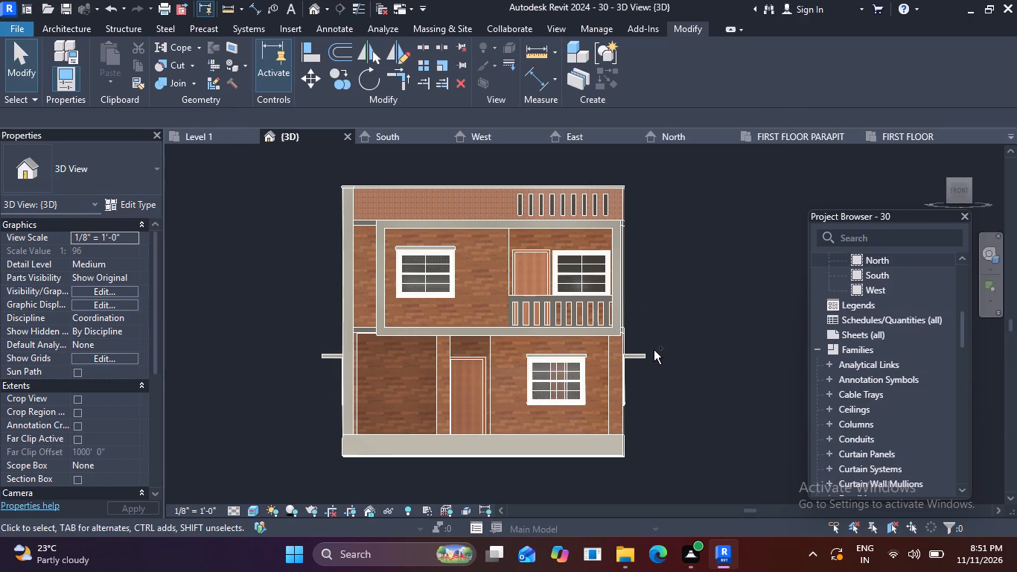
Preview the print of the current 3D view, using Microsoft Print to PDF, and close the preview.
{"action": "key", "text": "ctrl+p"}
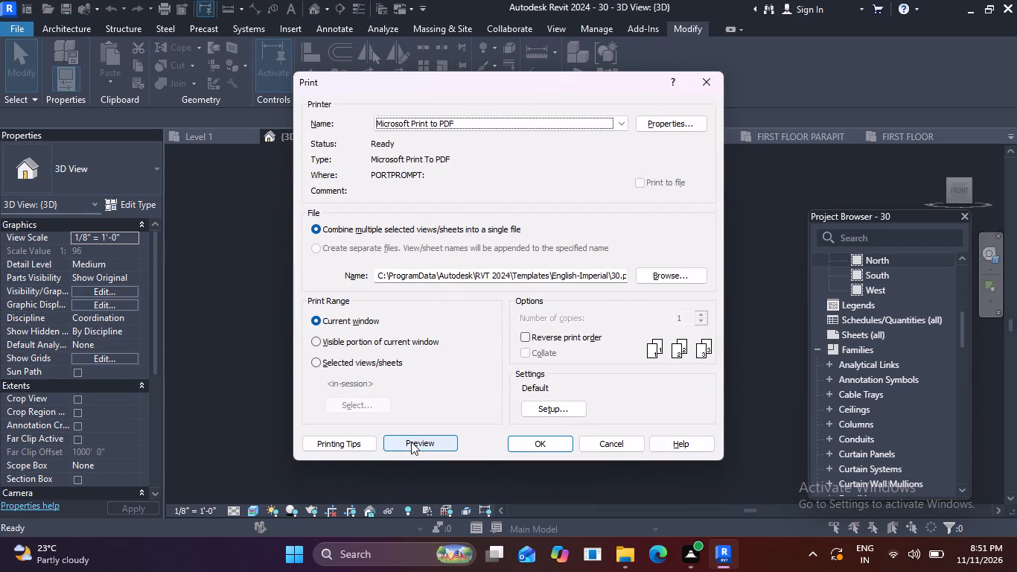
{"action": "left_click", "coordinate": [411, 442]}
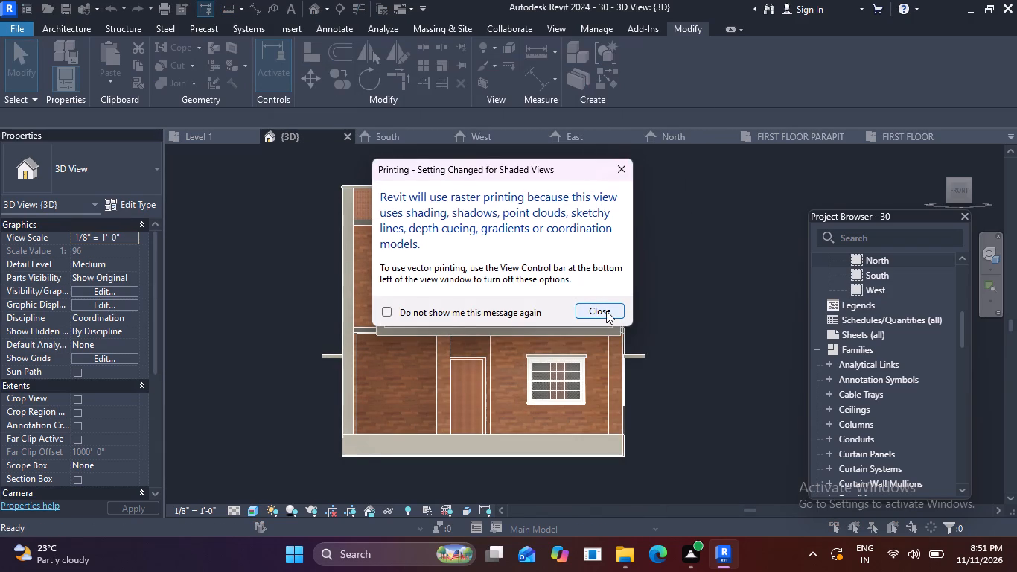
{"action": "left_click", "coordinate": [606, 311]}
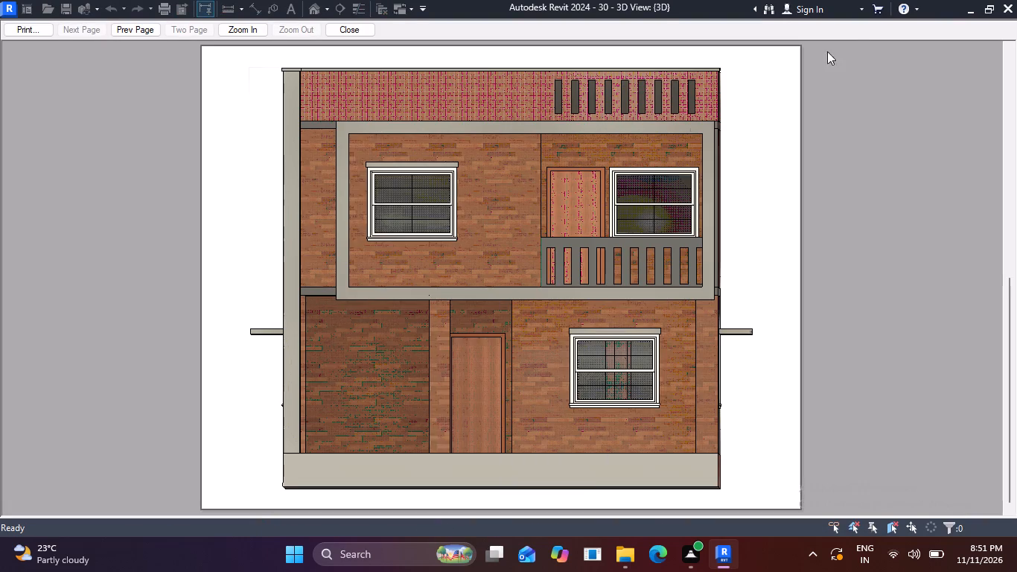
{"action": "left_click", "coordinate": [351, 30]}
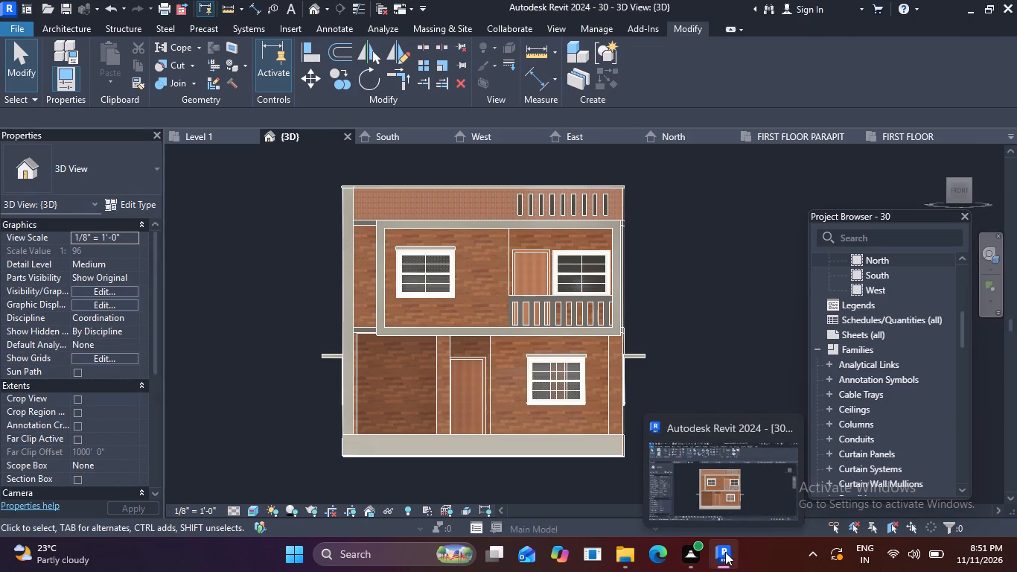
Print the current 3D view to a PDF named 30 in the Documents folder.
{"action": "key", "text": "ctrl+p"}
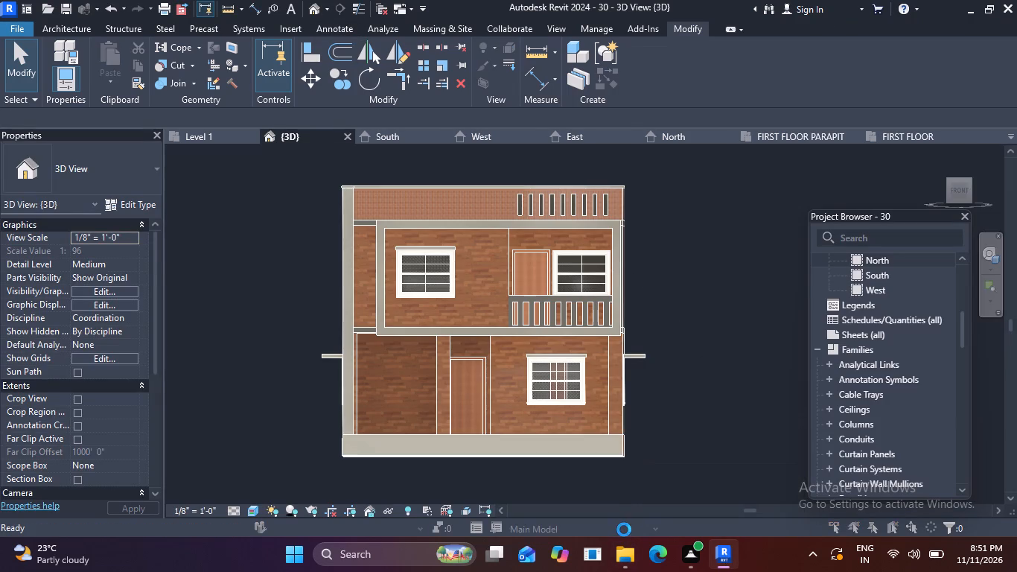
{"action": "left_click", "coordinate": [541, 439]}
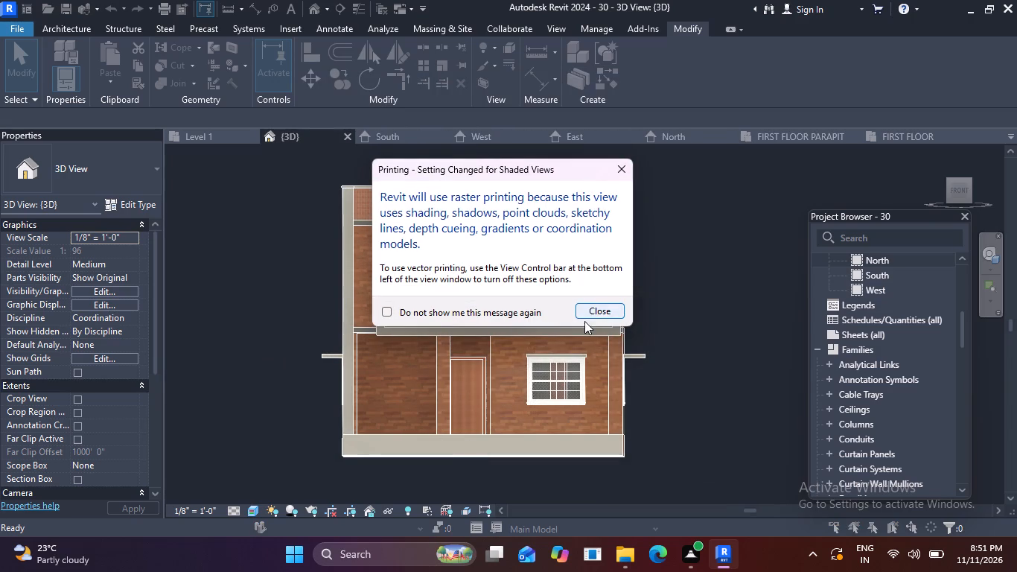
{"action": "left_click", "coordinate": [599, 312]}
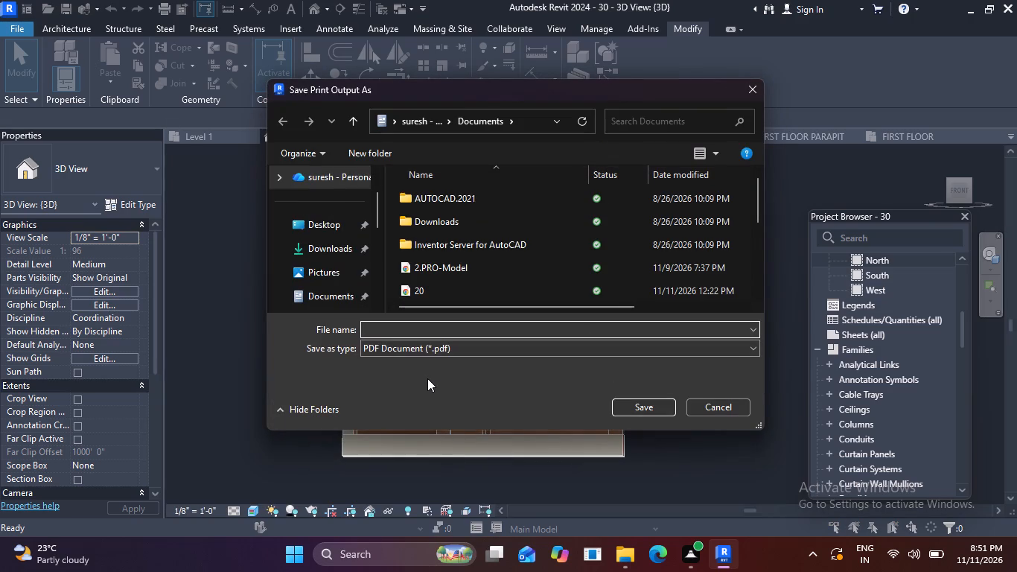
{"action": "type", "text": "30"}
{"action": "left_click", "coordinate": [313, 290]}
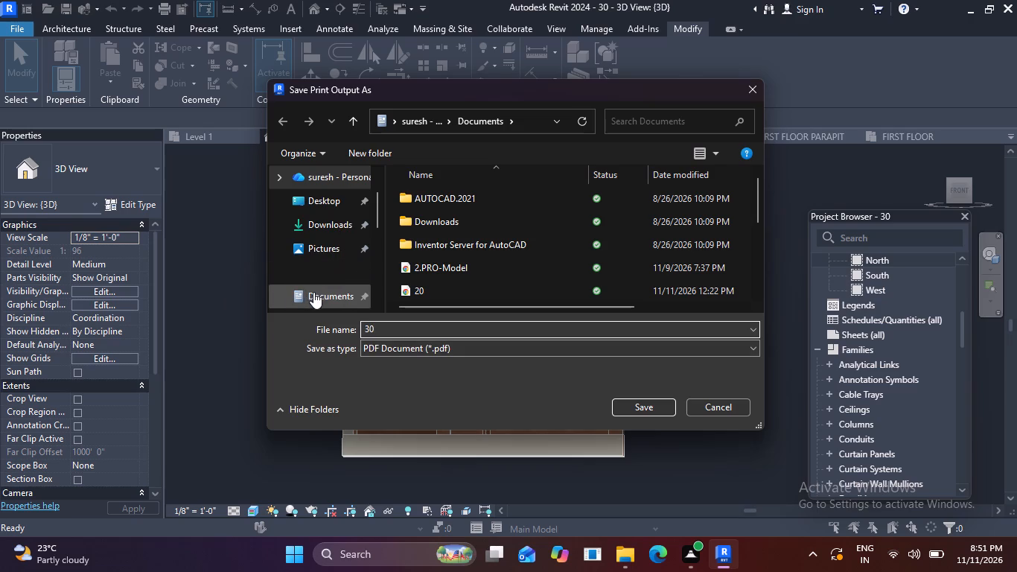
{"action": "left_click", "coordinate": [646, 405]}
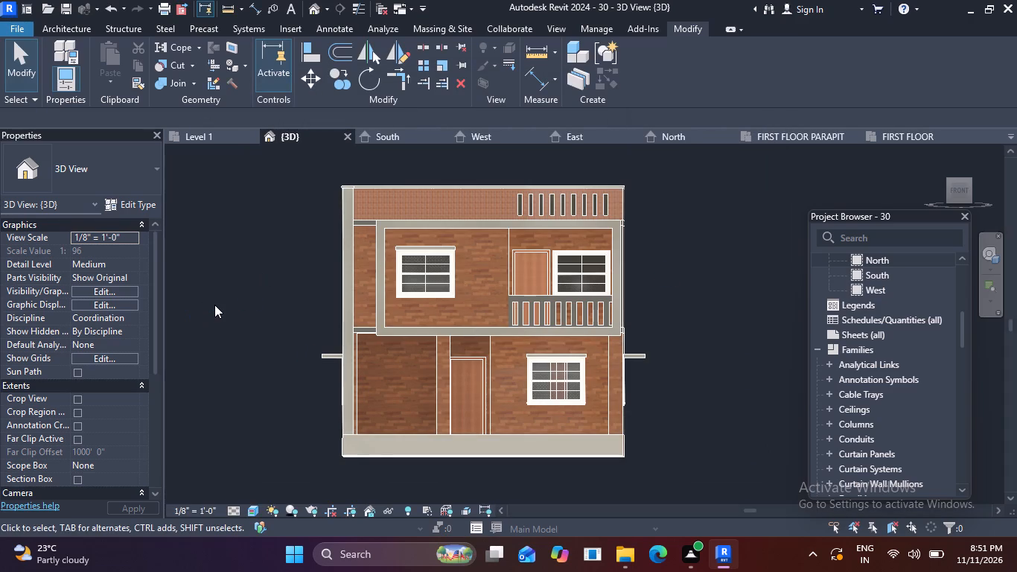
Close the printed PDF in Adobe Acrobat and return to Revit.
{"action": "left_click", "coordinate": [4, 7]}
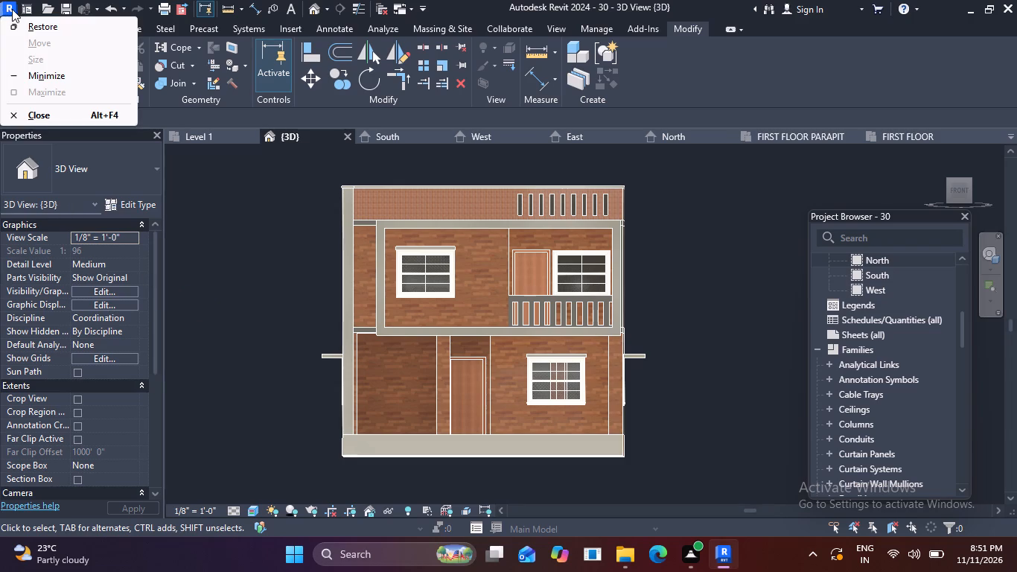
{"action": "left_click", "coordinate": [12, 9]}
{"action": "left_click", "coordinate": [12, 9]}
{"action": "left_click", "coordinate": [12, 9]}
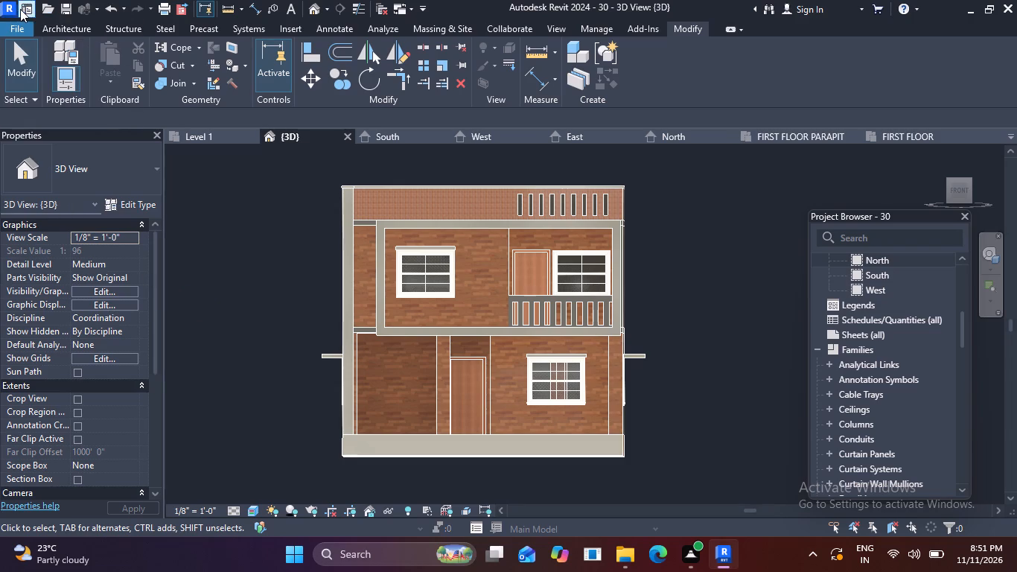
{"action": "left_click", "coordinate": [16, 26]}
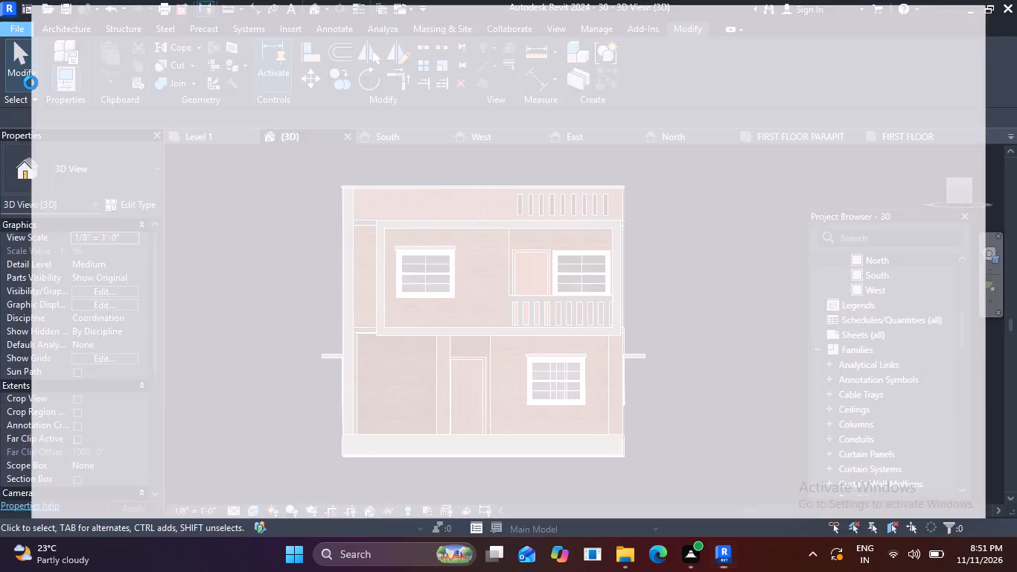
{"action": "left_click", "coordinate": [1001, 1]}
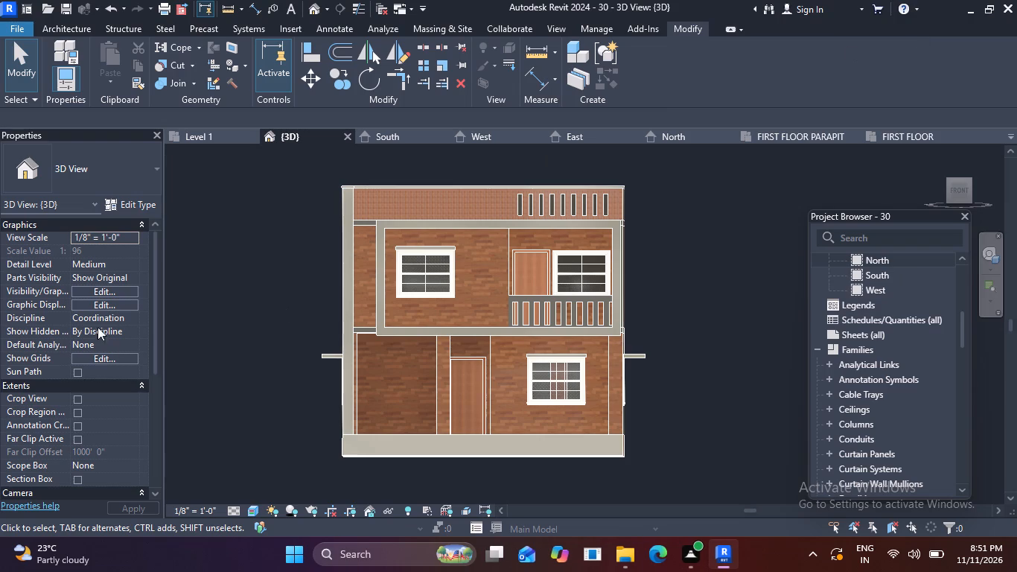
Export the current 3D view as a JPEG (medium) image named 30, fitted to 512 pixels horizontally.
{"action": "left_click", "coordinate": [26, 28]}
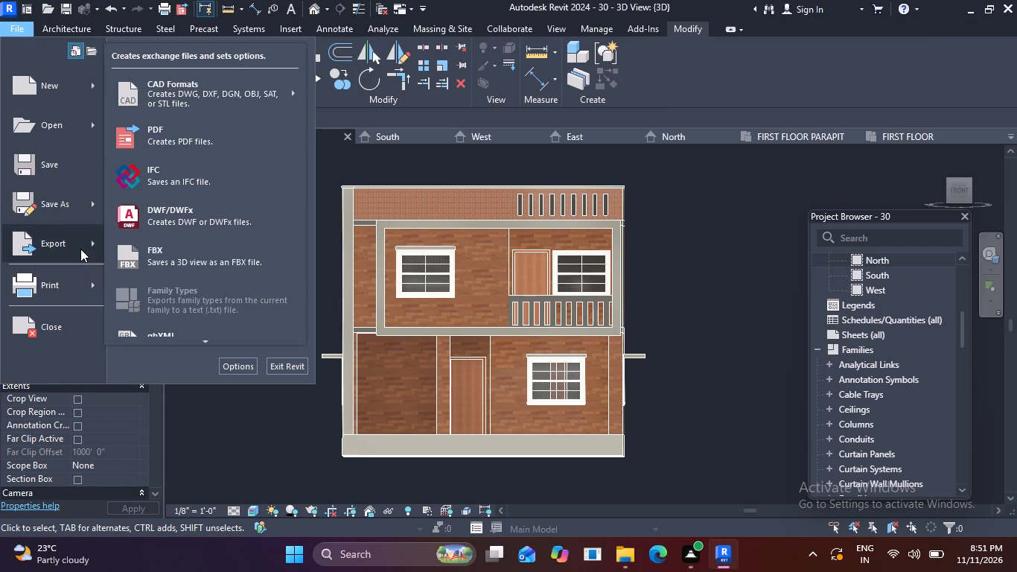
{"action": "scroll", "coordinate": [216, 246], "scroll_direction": "down", "scroll_amount": 7}
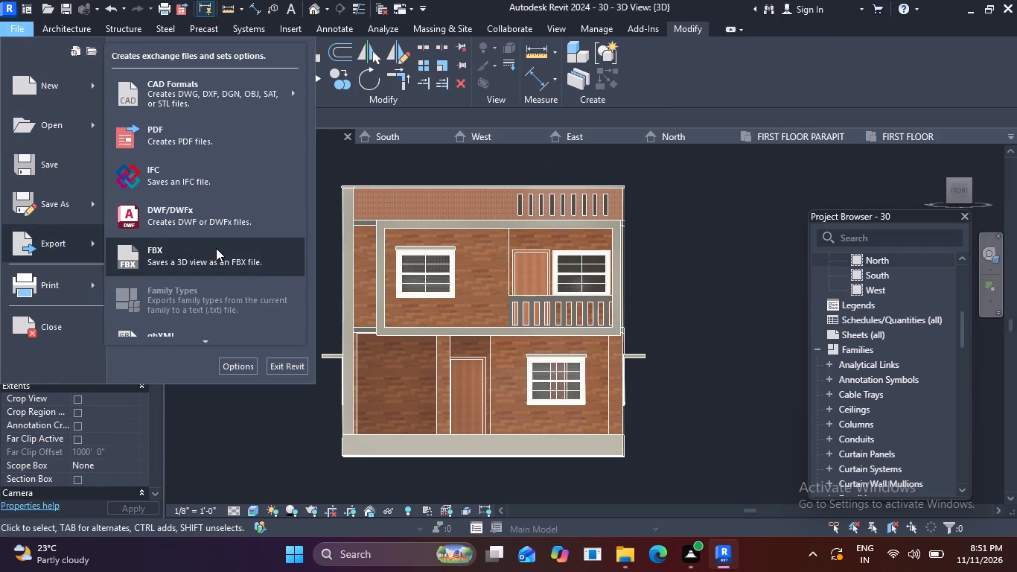
{"action": "scroll", "coordinate": [216, 248], "scroll_direction": "down", "scroll_amount": 4}
{"action": "scroll", "coordinate": [207, 340], "scroll_direction": "down", "scroll_amount": 10}
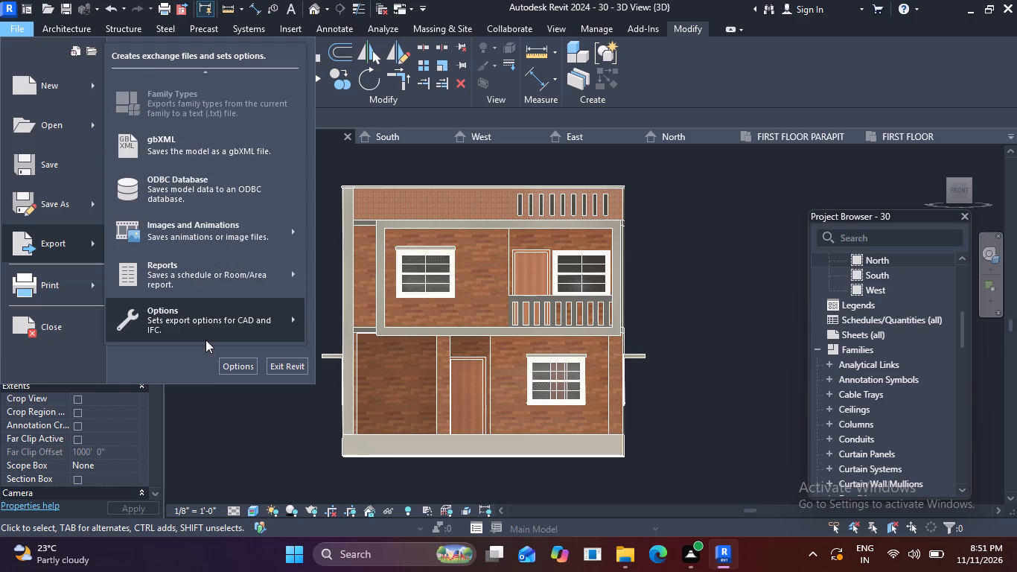
{"action": "left_click", "coordinate": [50, 248]}
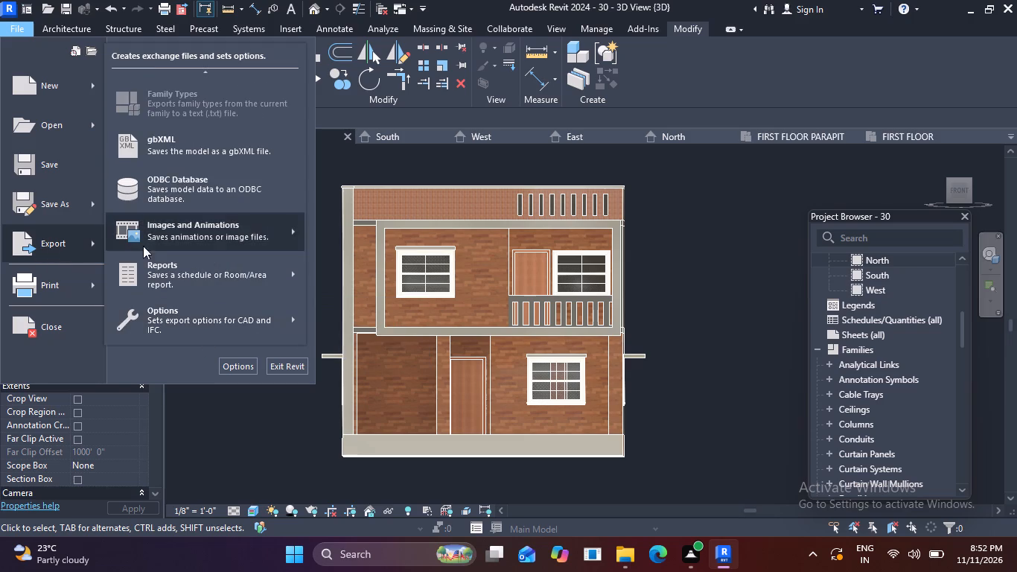
{"action": "left_click", "coordinate": [227, 236]}
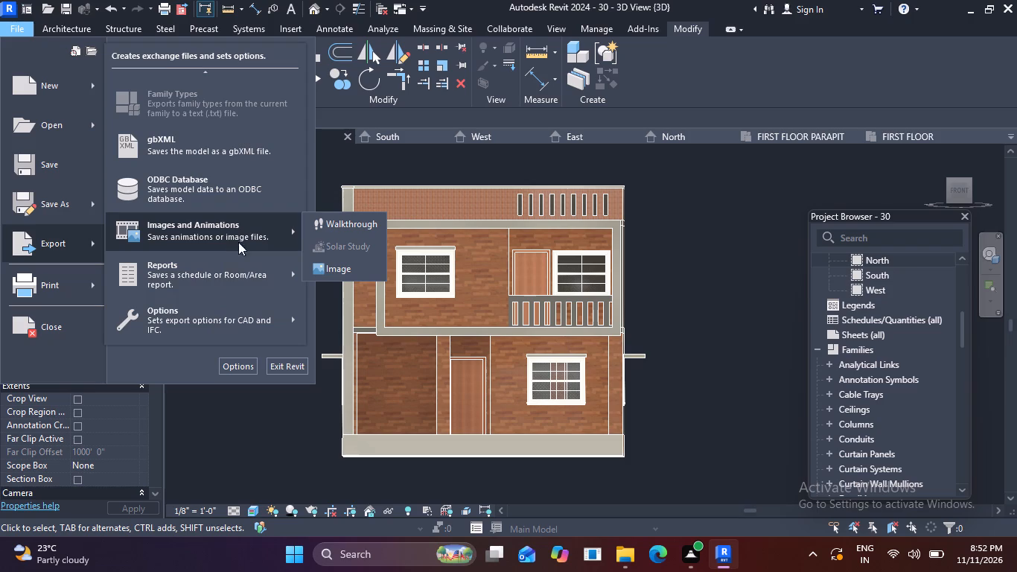
{"action": "left_click", "coordinate": [336, 267]}
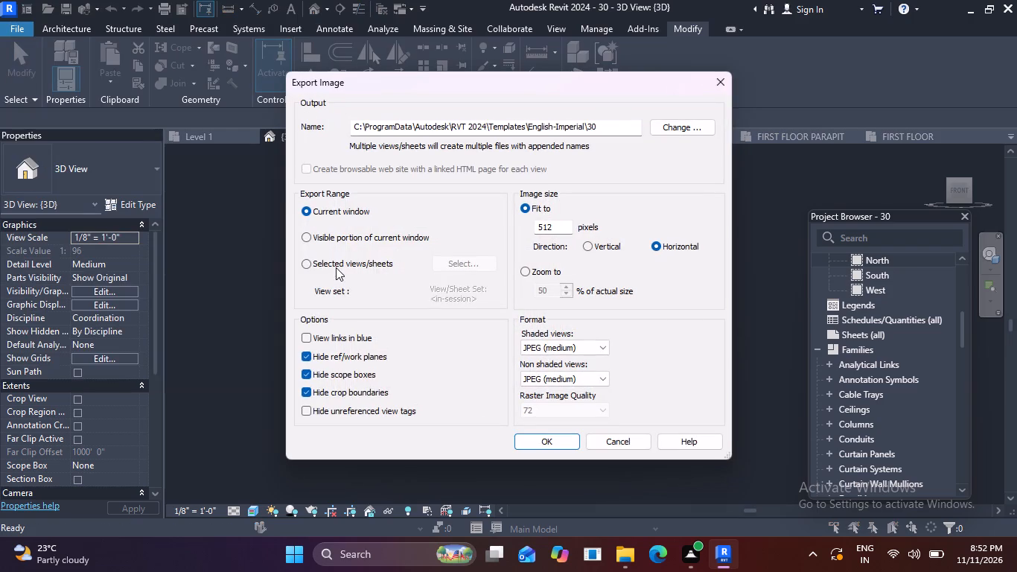
{"action": "left_click", "coordinate": [552, 438]}
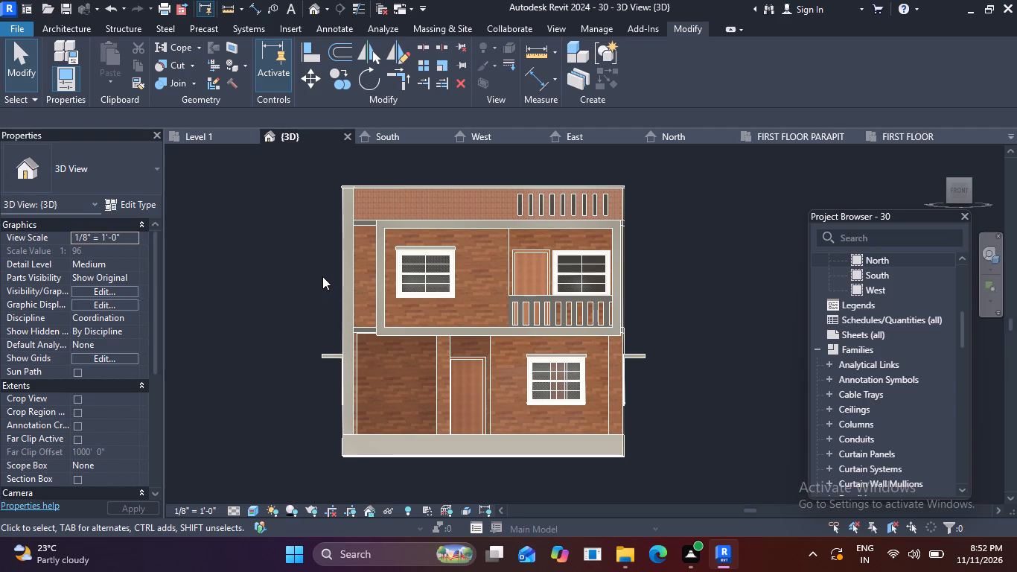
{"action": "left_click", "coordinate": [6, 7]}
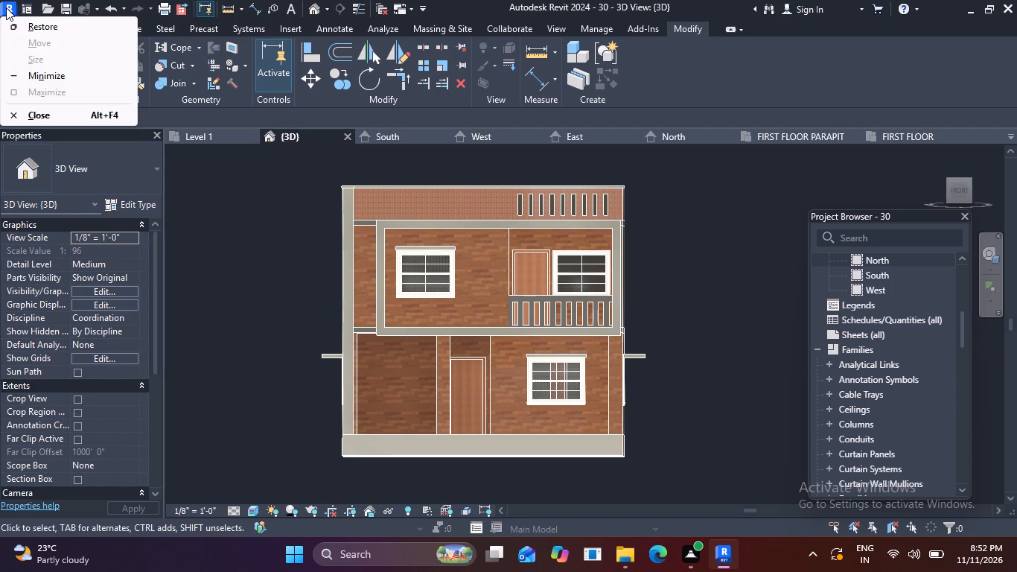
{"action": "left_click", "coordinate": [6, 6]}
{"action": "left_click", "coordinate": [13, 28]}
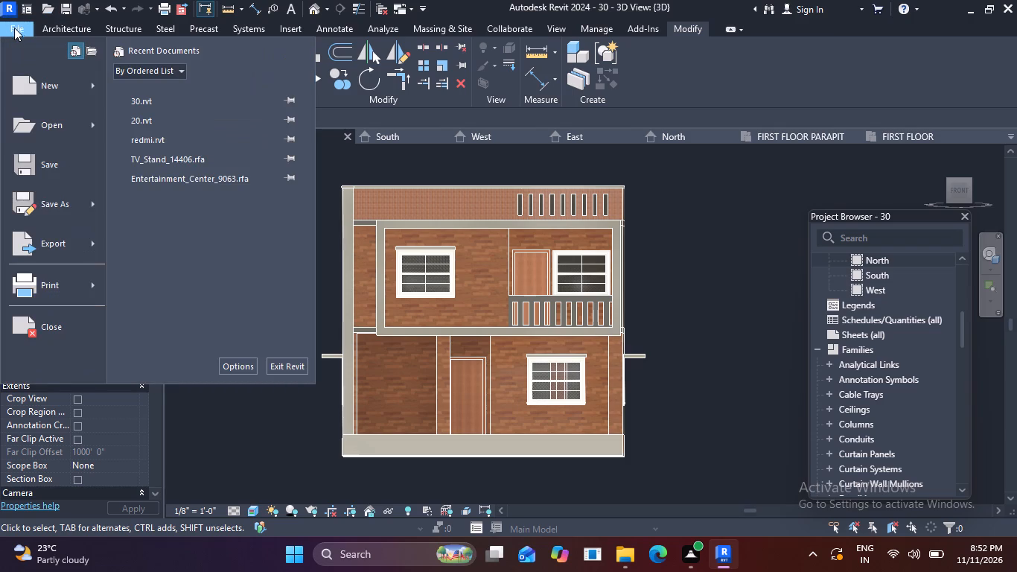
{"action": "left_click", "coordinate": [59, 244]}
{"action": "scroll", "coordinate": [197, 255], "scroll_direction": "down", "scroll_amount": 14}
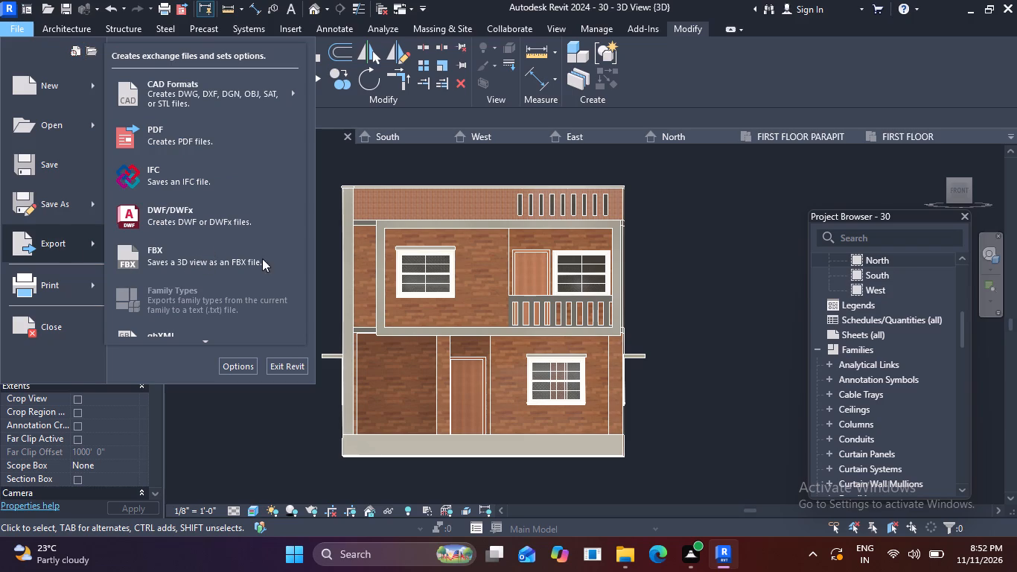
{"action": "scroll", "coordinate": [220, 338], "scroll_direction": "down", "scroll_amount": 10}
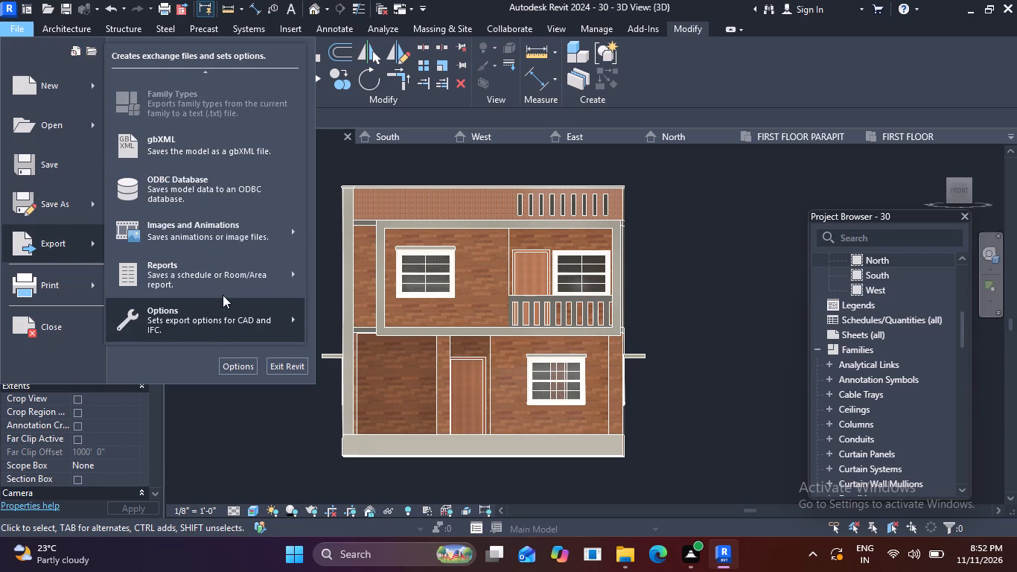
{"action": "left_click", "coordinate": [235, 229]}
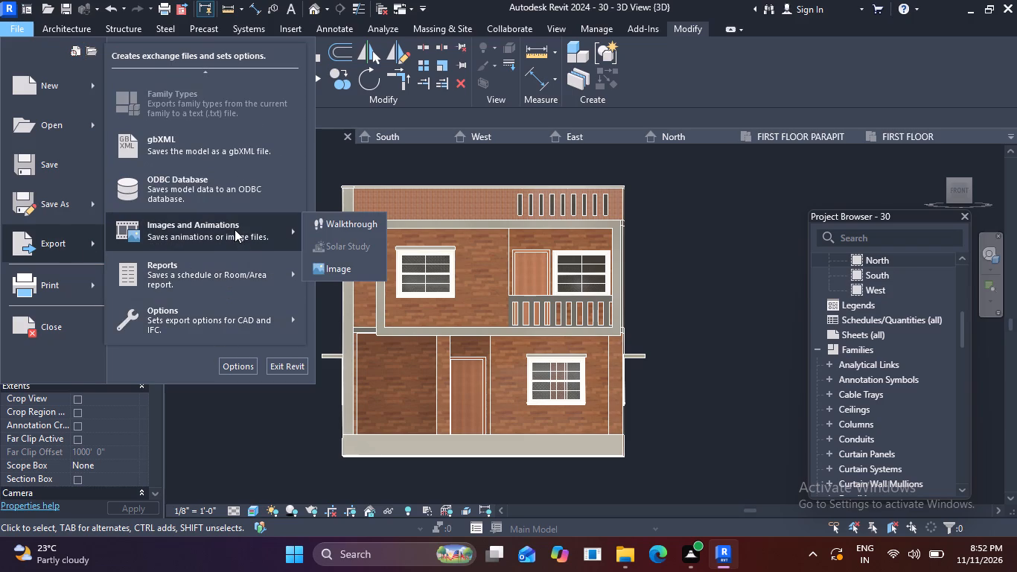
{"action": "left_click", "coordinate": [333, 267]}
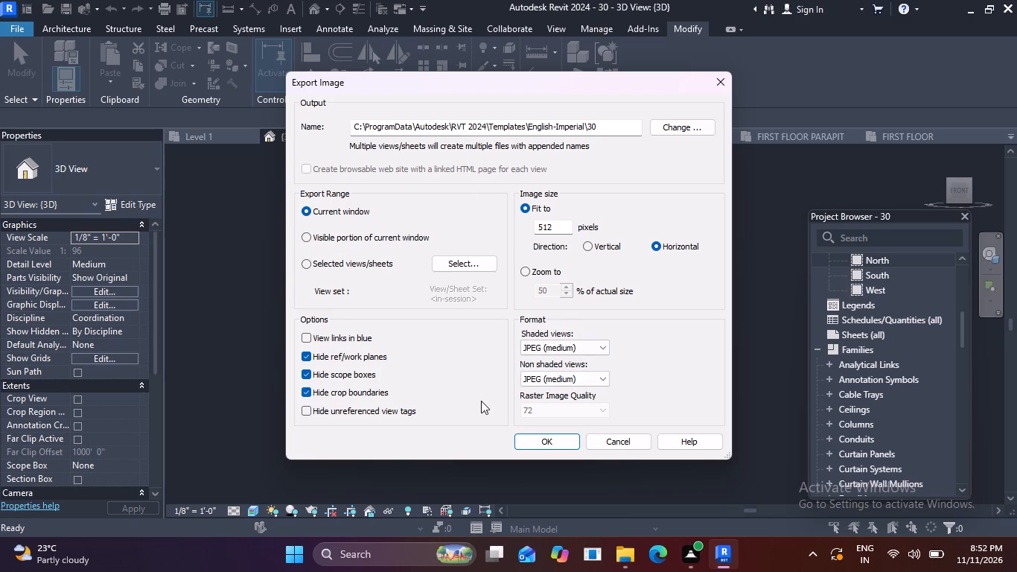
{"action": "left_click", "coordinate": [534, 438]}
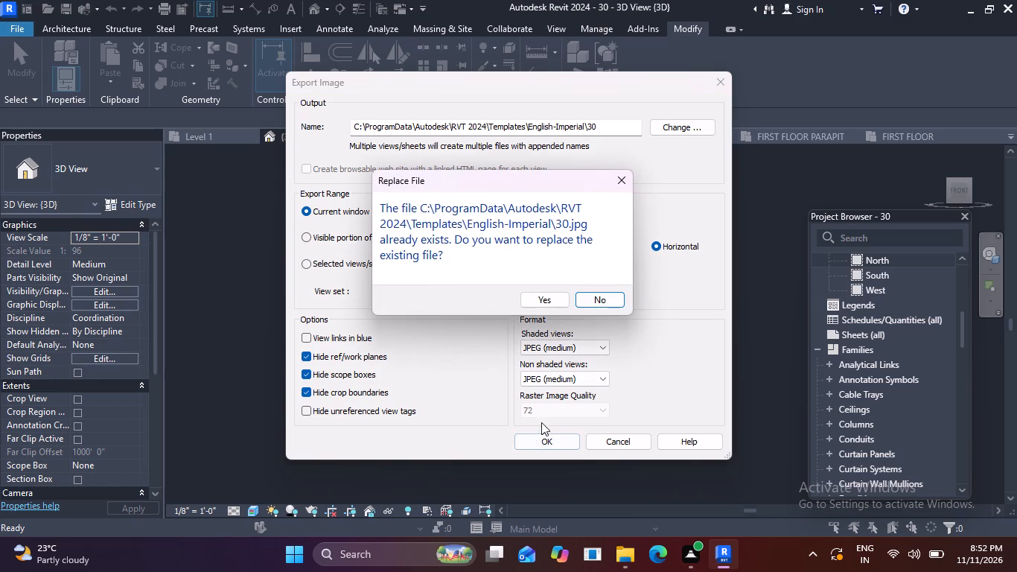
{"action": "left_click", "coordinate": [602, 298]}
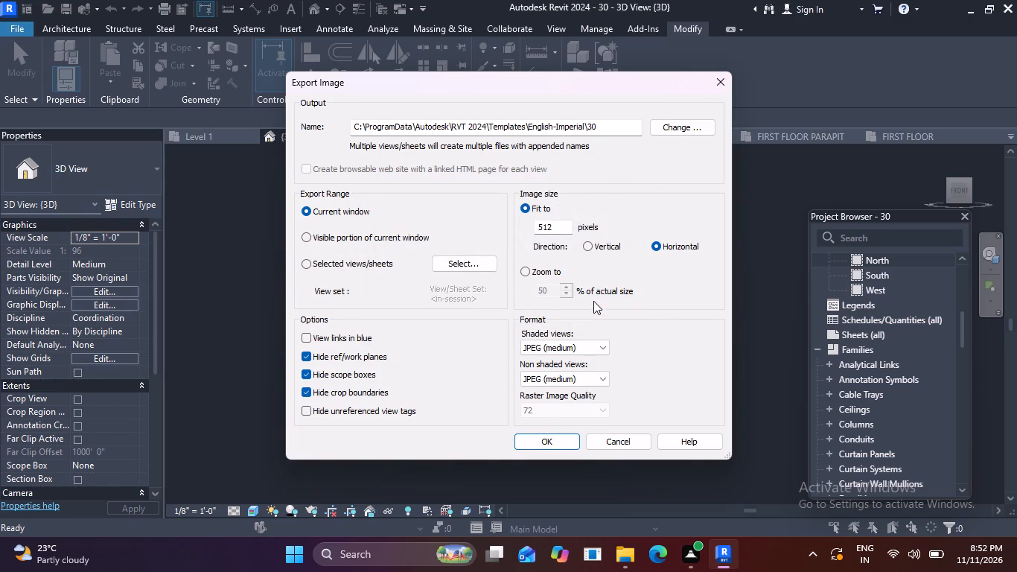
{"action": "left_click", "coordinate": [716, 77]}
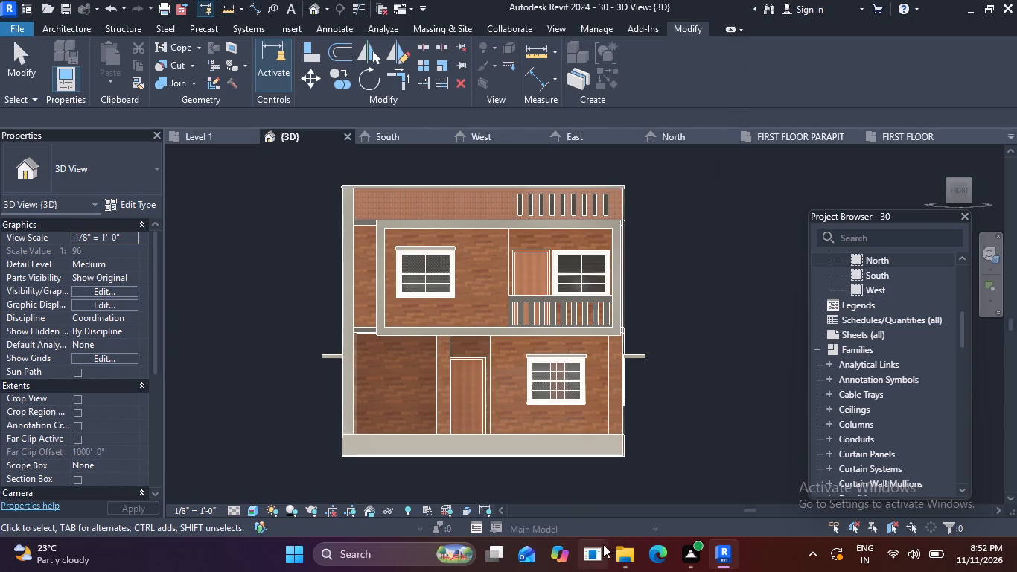
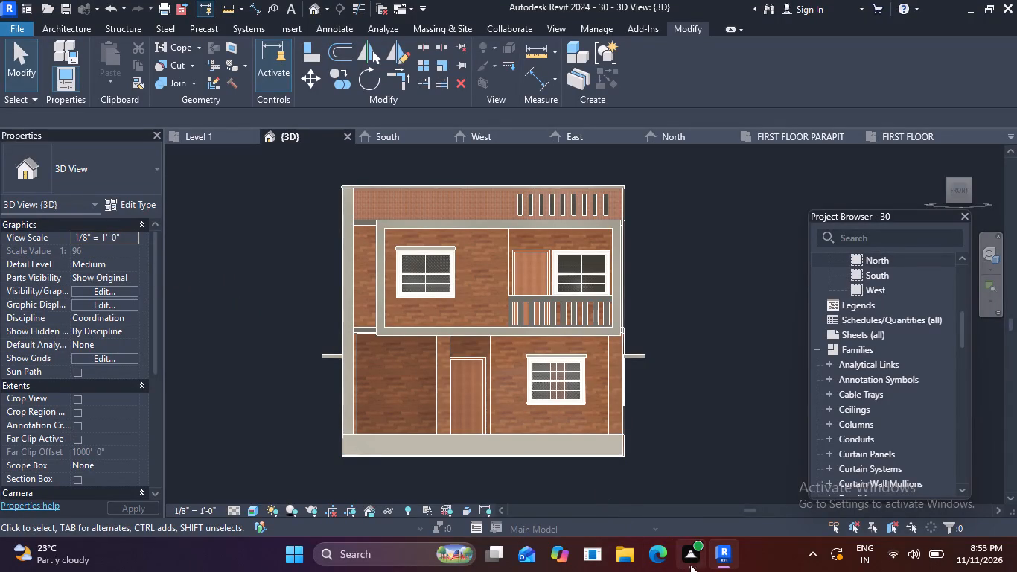
Switch to File Explorer and look through the Documents and Downloads folders for the exported image named 30.
{"action": "left_click", "coordinate": [633, 554]}
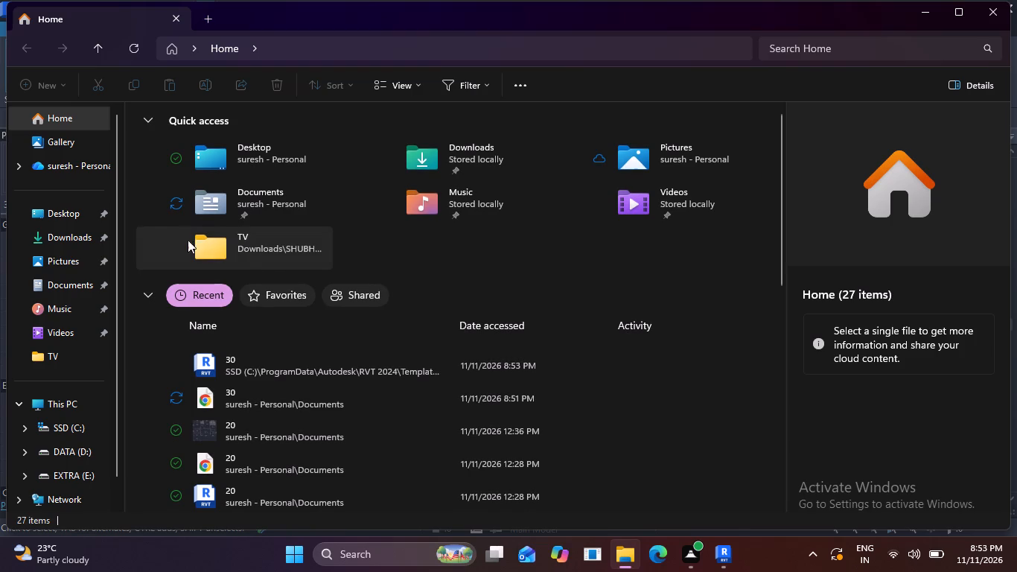
{"action": "left_click", "coordinate": [65, 282]}
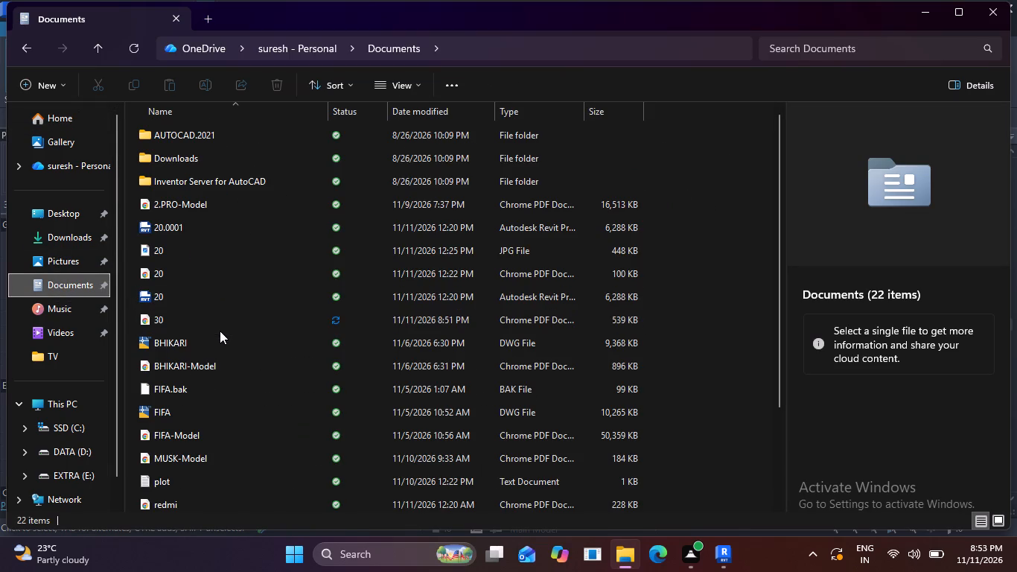
{"action": "left_click", "coordinate": [80, 235]}
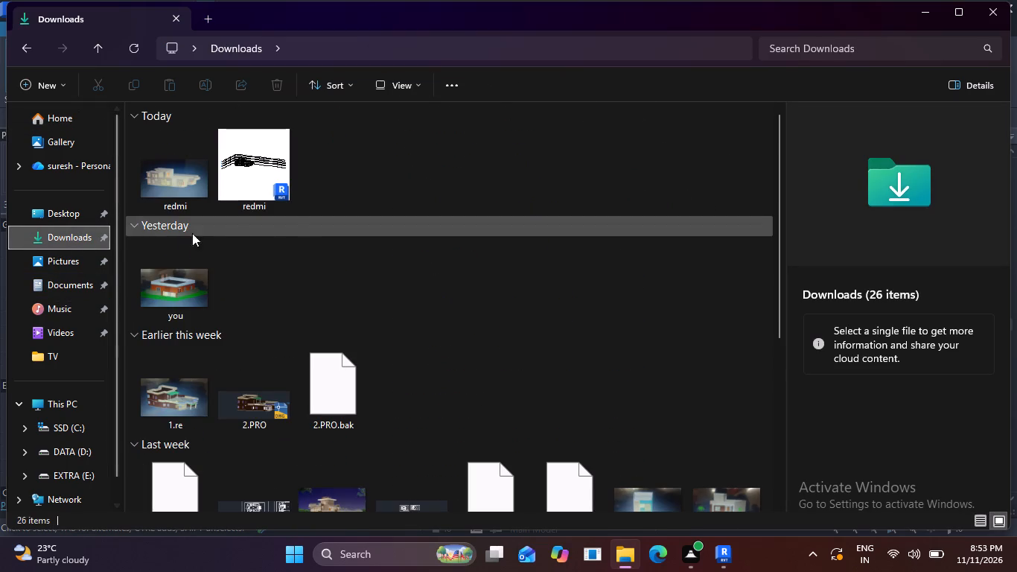
{"action": "scroll", "coordinate": [287, 226], "scroll_direction": "up", "scroll_amount": 4}
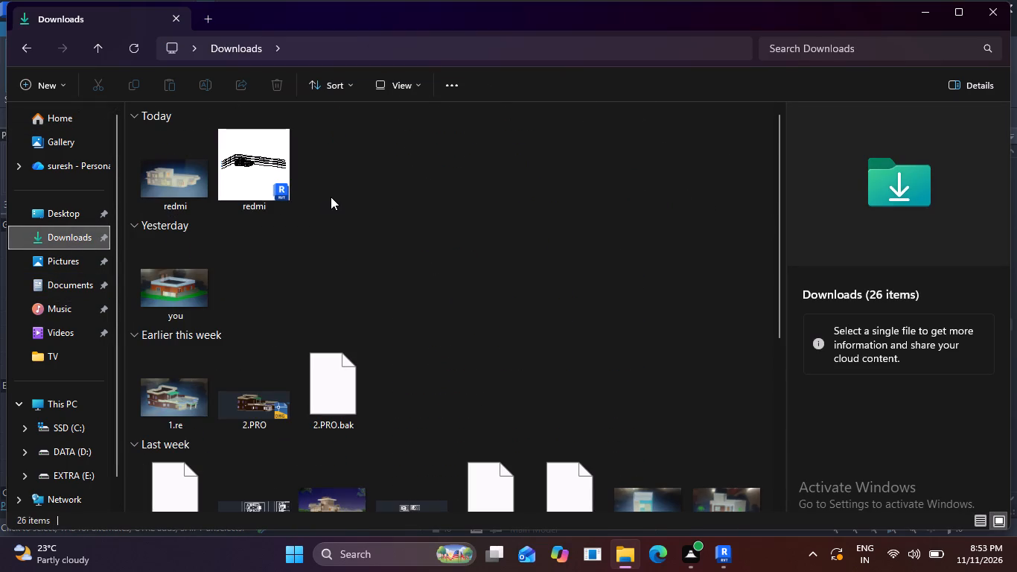
{"action": "scroll", "coordinate": [331, 197], "scroll_direction": "down", "scroll_amount": 7}
{"action": "scroll", "coordinate": [331, 197], "scroll_direction": "up", "scroll_amount": 7}
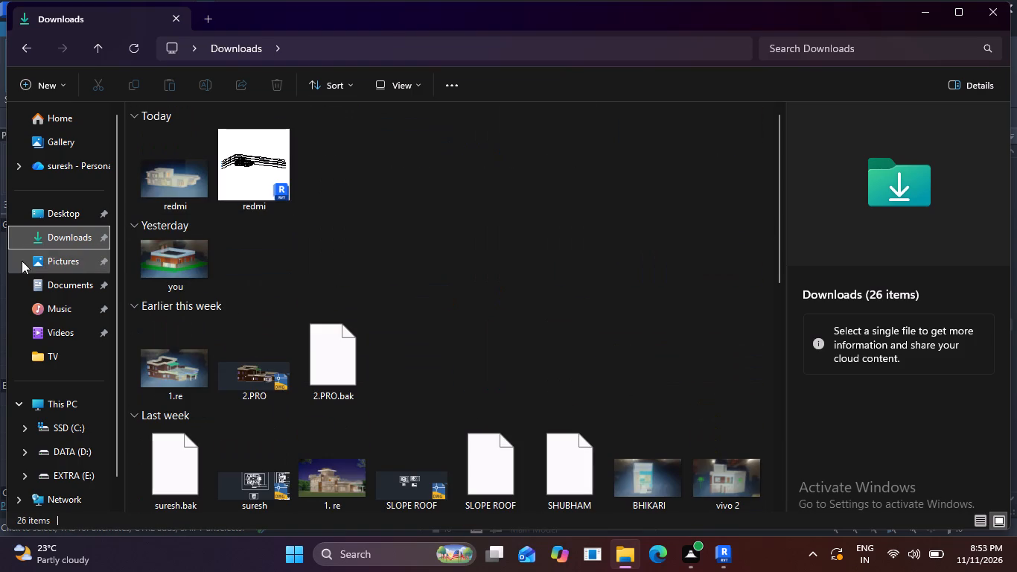
{"action": "left_click", "coordinate": [54, 282]}
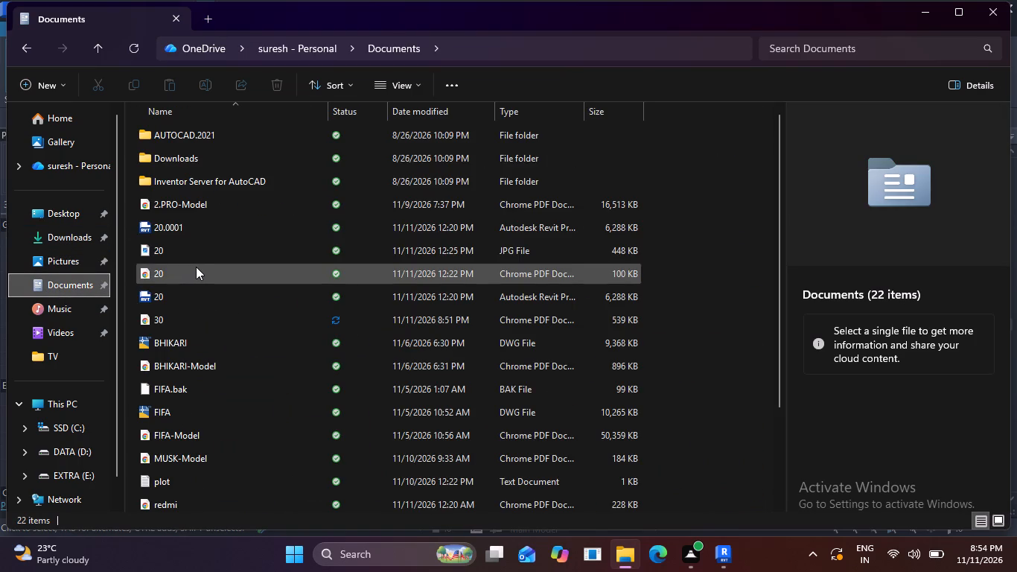
{"action": "scroll", "coordinate": [196, 267], "scroll_direction": "down", "scroll_amount": 3}
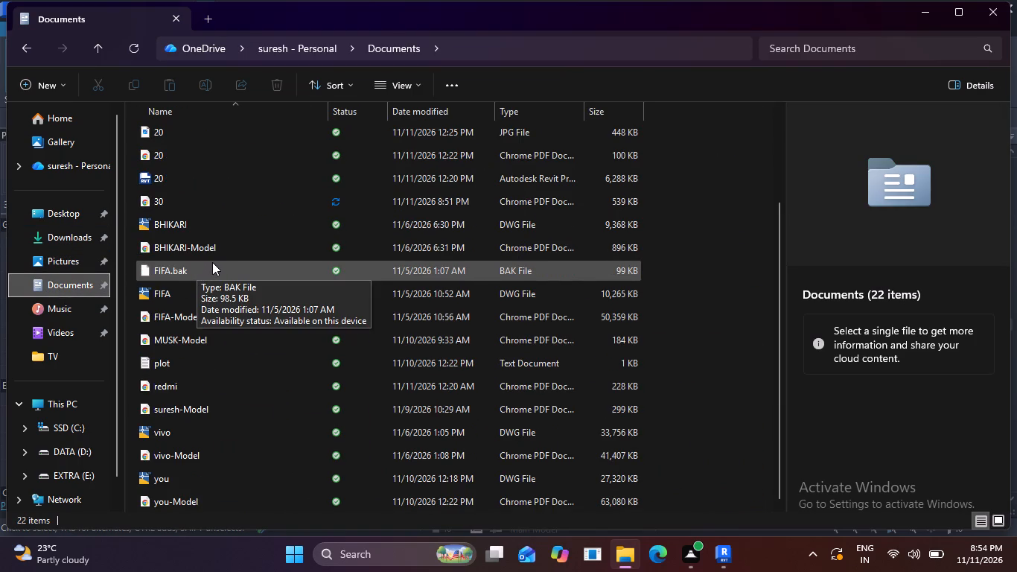
{"action": "scroll", "coordinate": [212, 262], "scroll_direction": "down", "scroll_amount": 4}
{"action": "scroll", "coordinate": [212, 262], "scroll_direction": "up", "scroll_amount": 1}
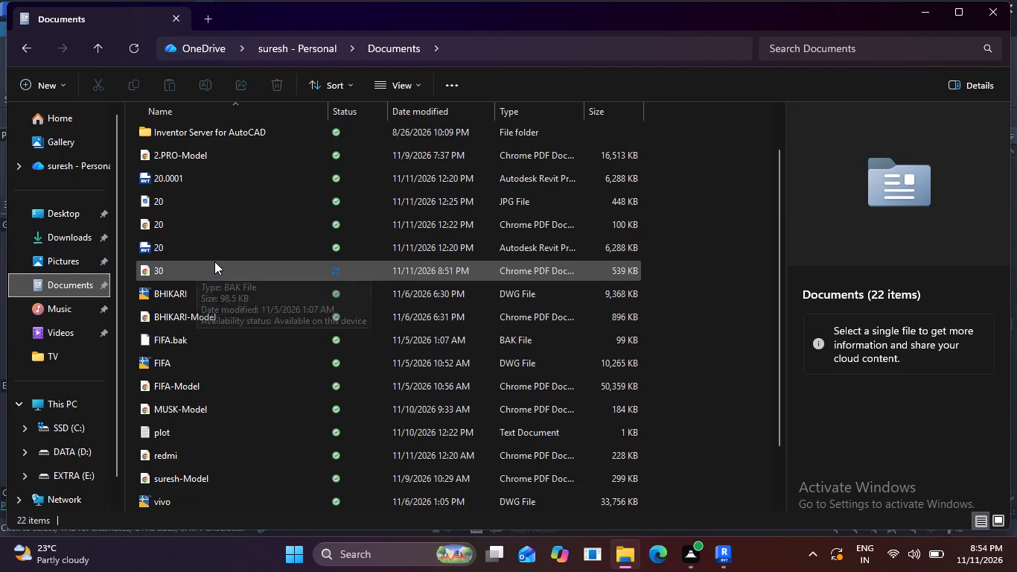
{"action": "scroll", "coordinate": [214, 261], "scroll_direction": "up", "scroll_amount": 5}
Check the Pictures, Downloads, Desktop, Music and Videos folders for the exported image 30, and go back to Documents.
{"action": "left_click", "coordinate": [73, 263]}
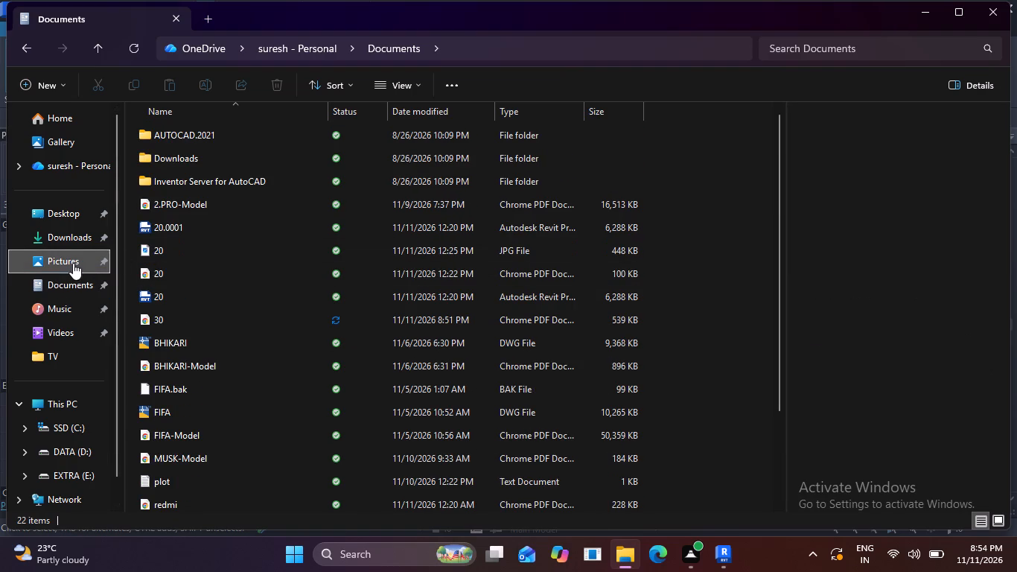
{"action": "left_click", "coordinate": [86, 238]}
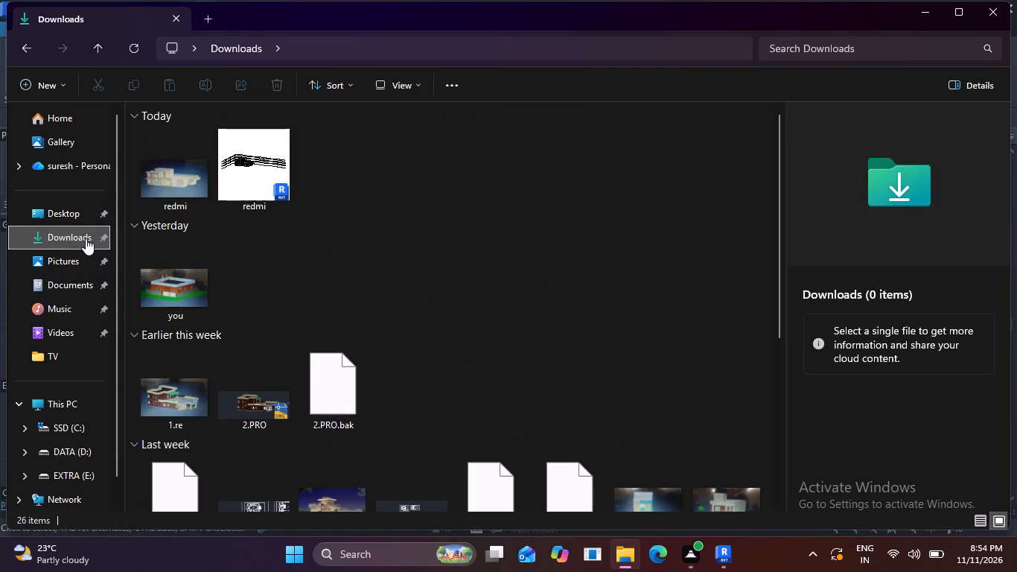
{"action": "left_click", "coordinate": [77, 214]}
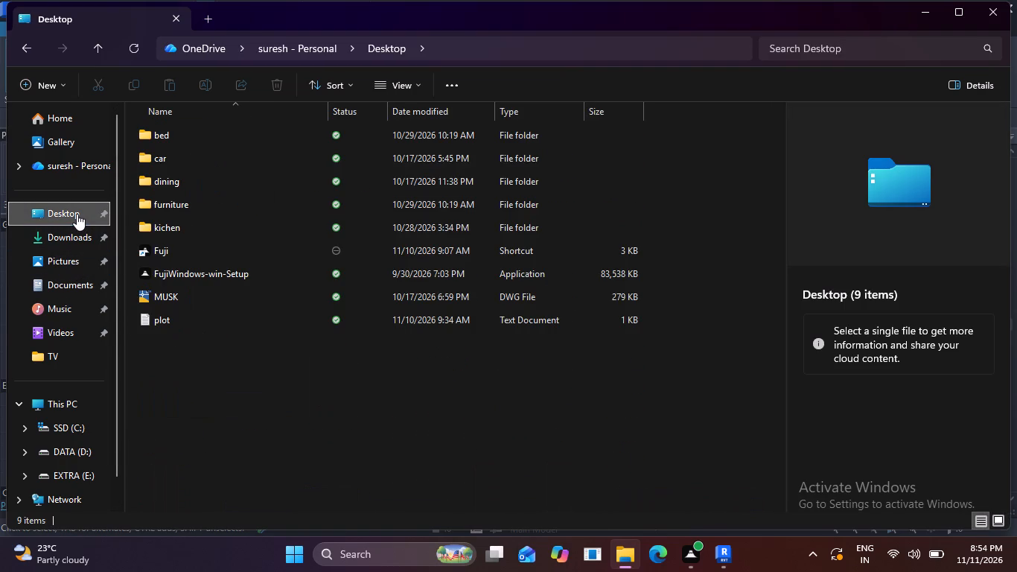
{"action": "left_click", "coordinate": [58, 304]}
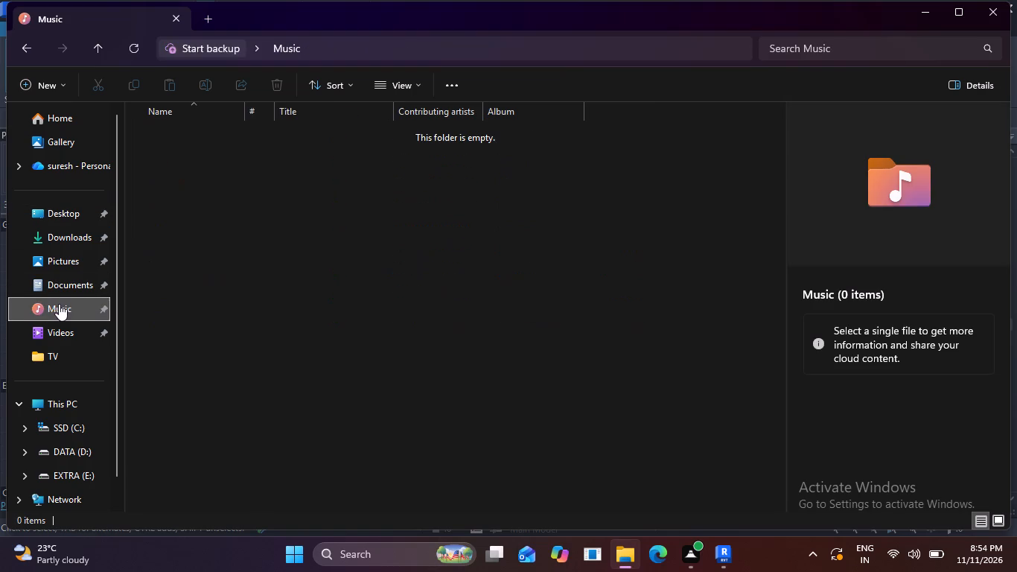
{"action": "left_click", "coordinate": [63, 326]}
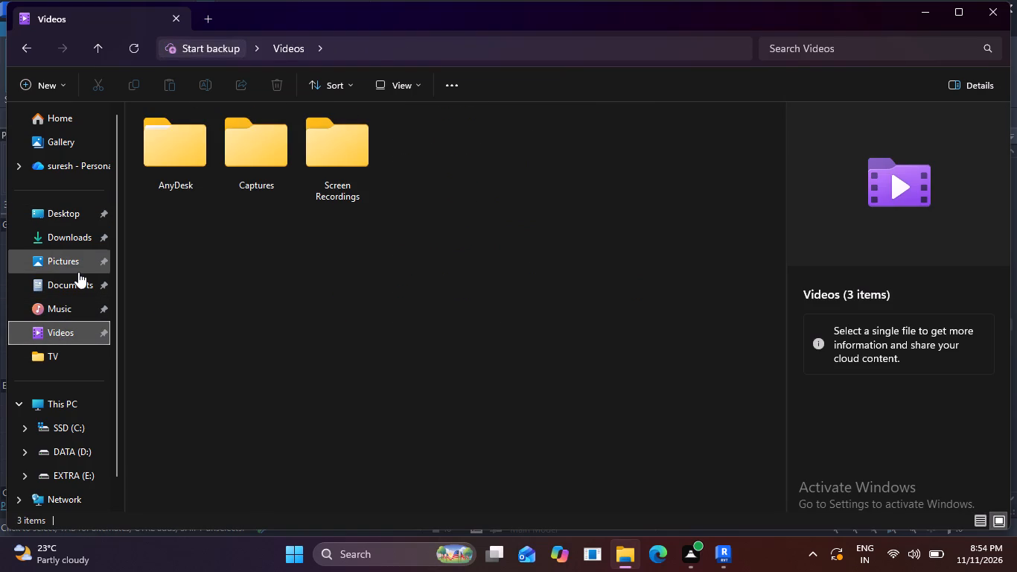
{"action": "left_click", "coordinate": [79, 283]}
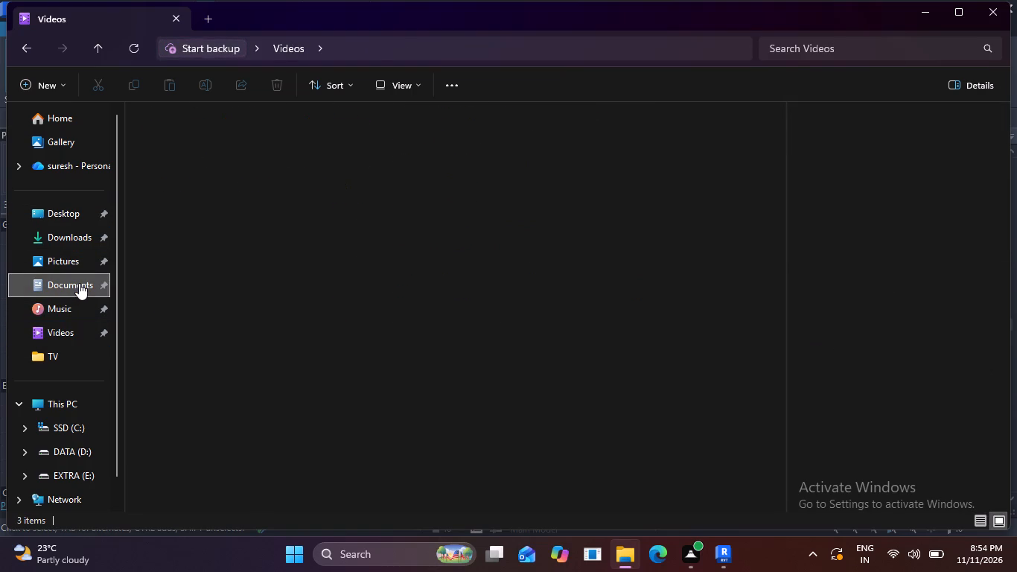